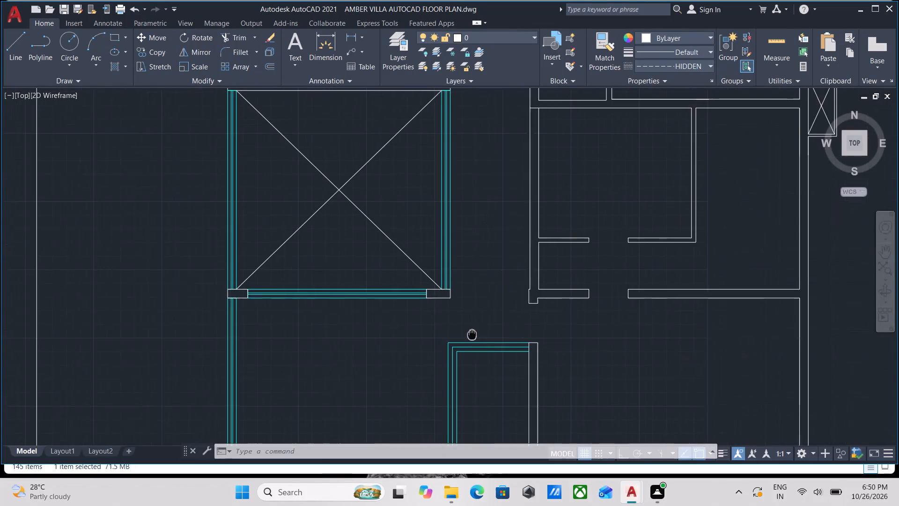
Examine the whole floor plan, from the northern rooms and stairs to the south wall's four-bay window, for walls still lacking glazing.
scroll(478, 334, down, 2)
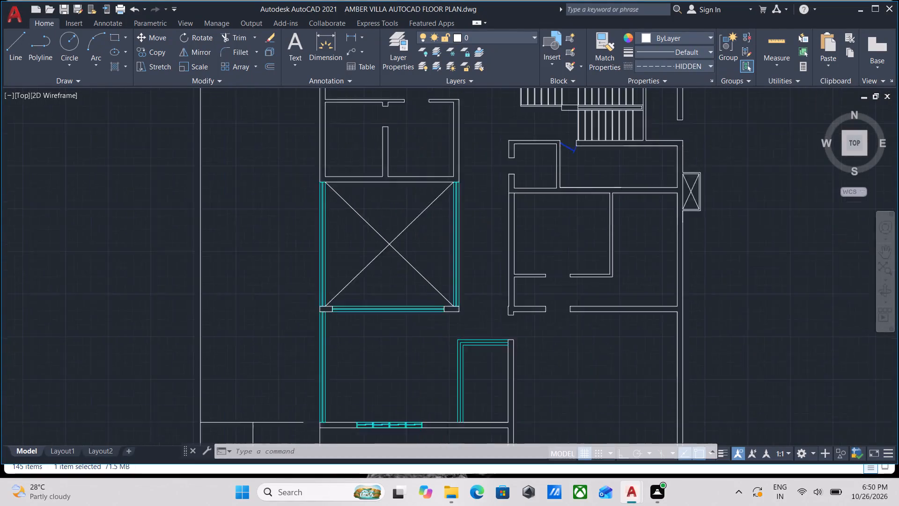
middle_drag(478, 334, 555, 288)
middle_drag(485, 277, 411, 352)
middle_drag(435, 293, 430, 307)
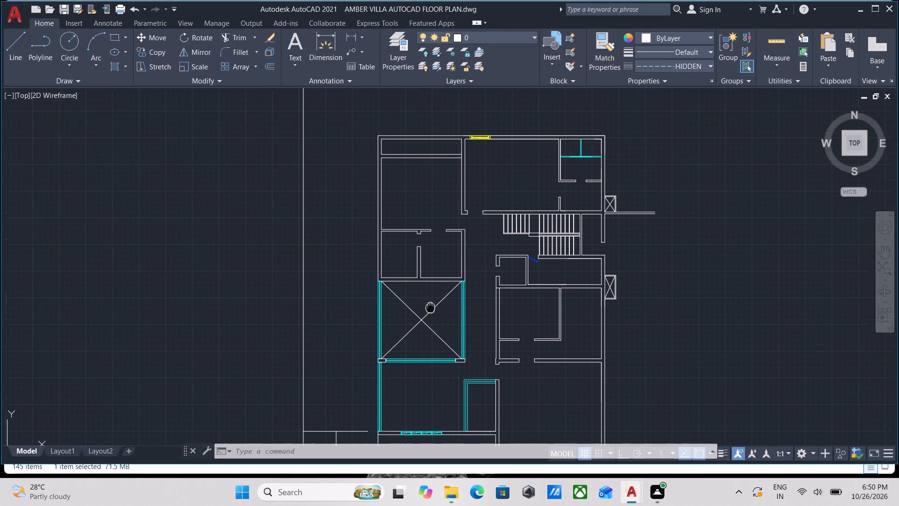
middle_drag(430, 307, 425, 317)
scroll(424, 321, up, 2)
middle_drag(413, 292, 408, 355)
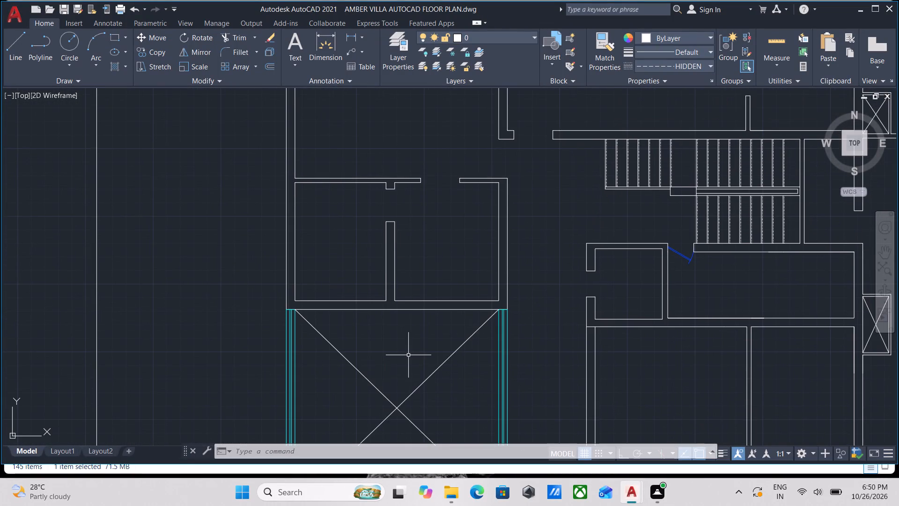
scroll(405, 300, up, 1)
middle_drag(405, 300, 421, 417)
scroll(405, 305, down, 1)
scroll(459, 346, down, 2)
middle_drag(459, 346, 453, 357)
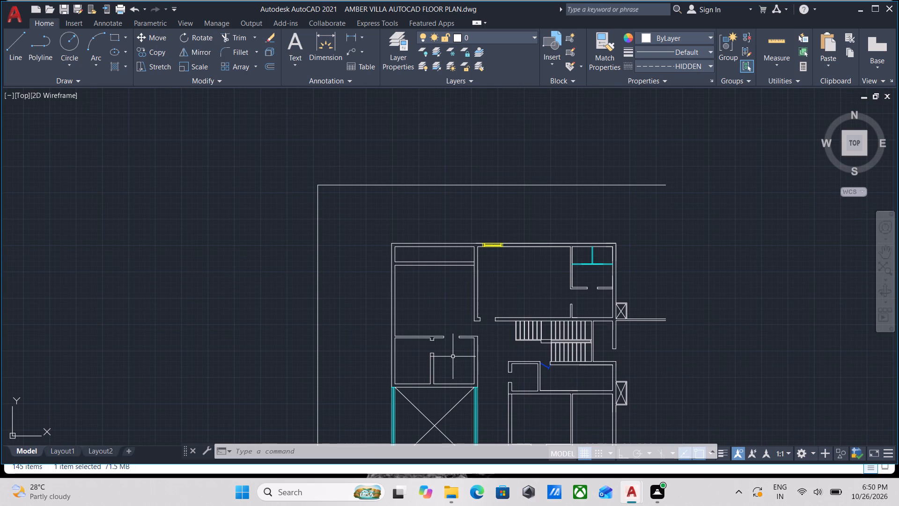
scroll(362, 356, down, 2)
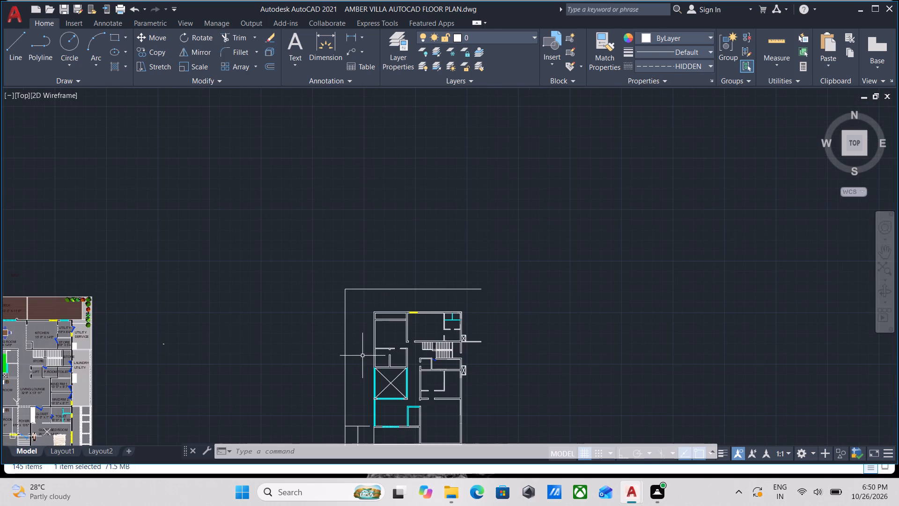
scroll(341, 372, down, 1)
middle_drag(341, 372, 479, 334)
scroll(575, 394, up, 3)
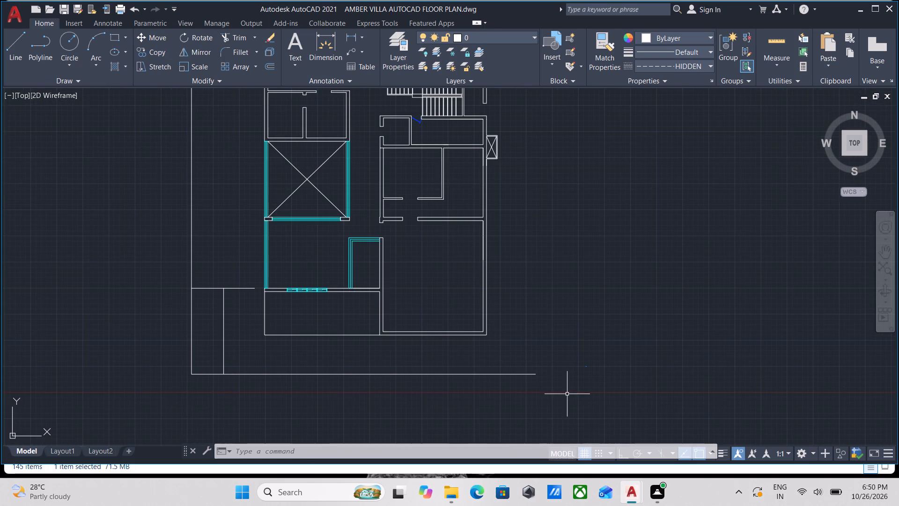
middle_drag(276, 366, 323, 464)
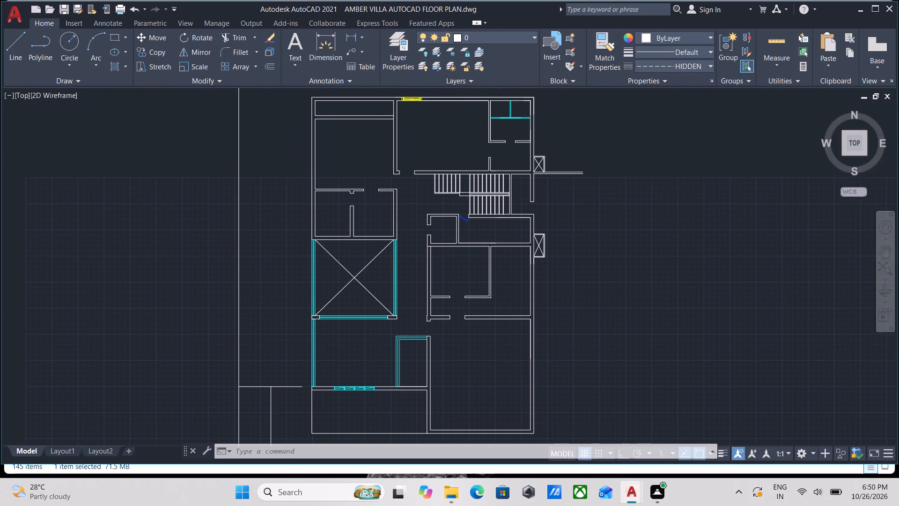
middle_drag(323, 464, 325, 463)
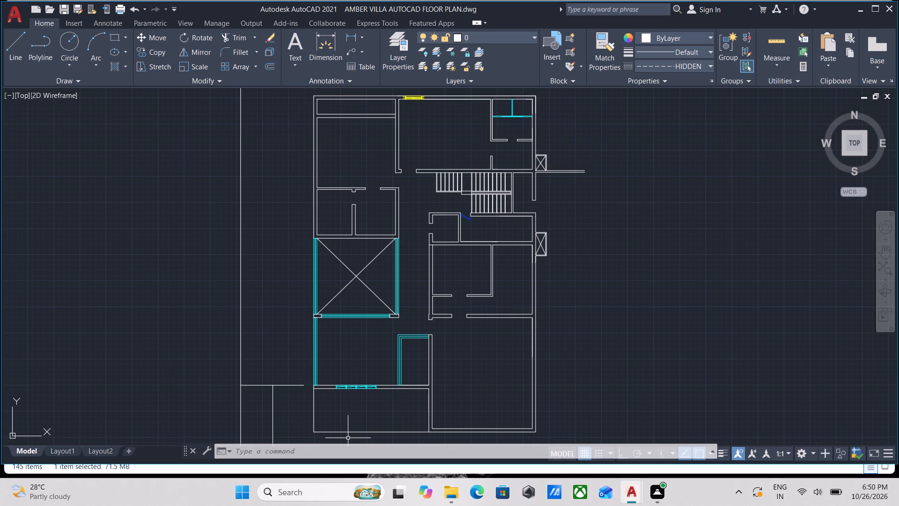
scroll(357, 418, up, 1)
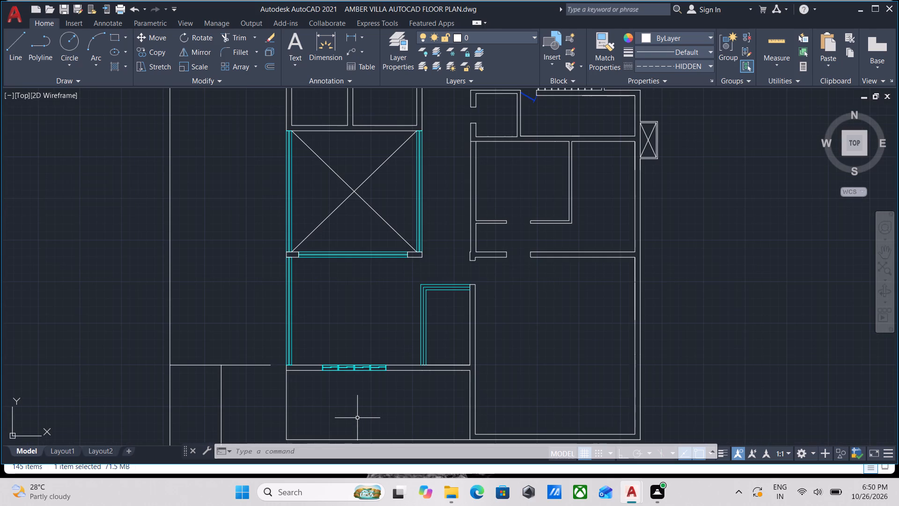
scroll(344, 414, up, 1)
middle_drag(334, 379, 332, 382)
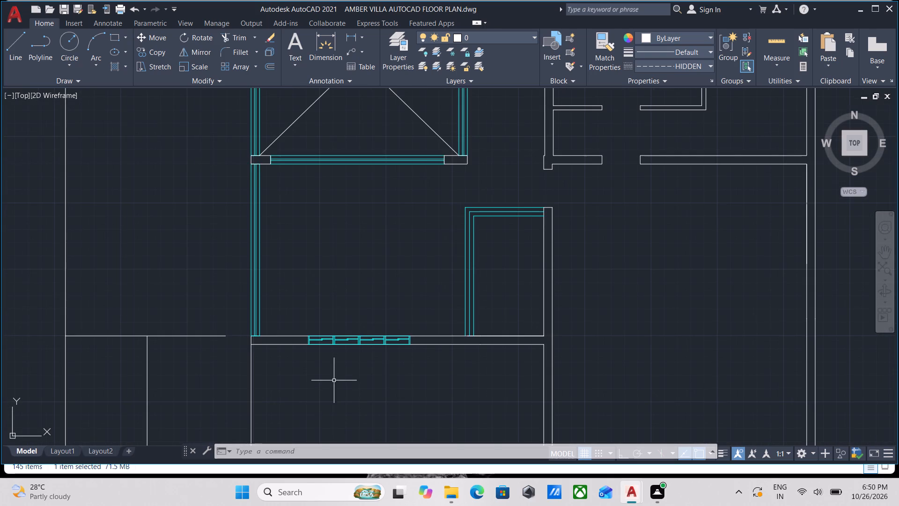
middle_drag(332, 382, 343, 467)
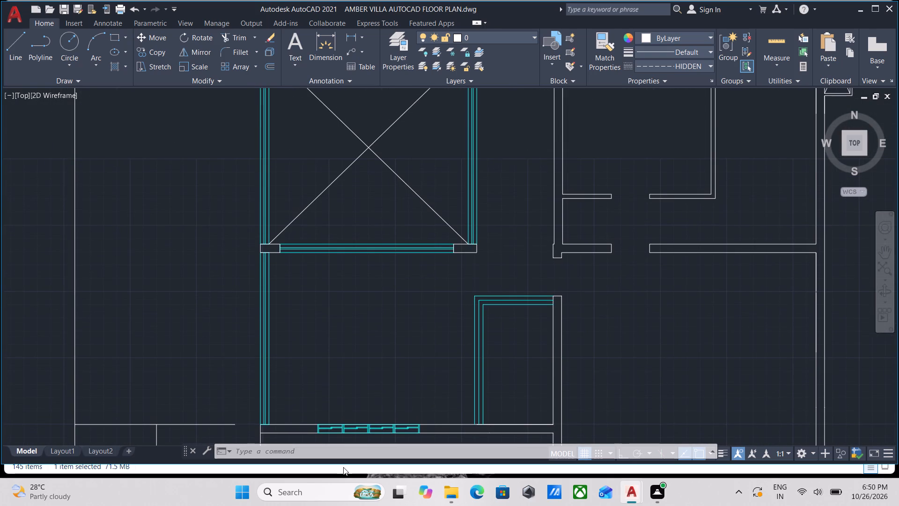
scroll(362, 415, down, 2)
middle_drag(362, 415, 361, 492)
Group the lines of the glass panel between the two piers on the south side of the crossed glass-walled room.
scroll(353, 447, up, 2)
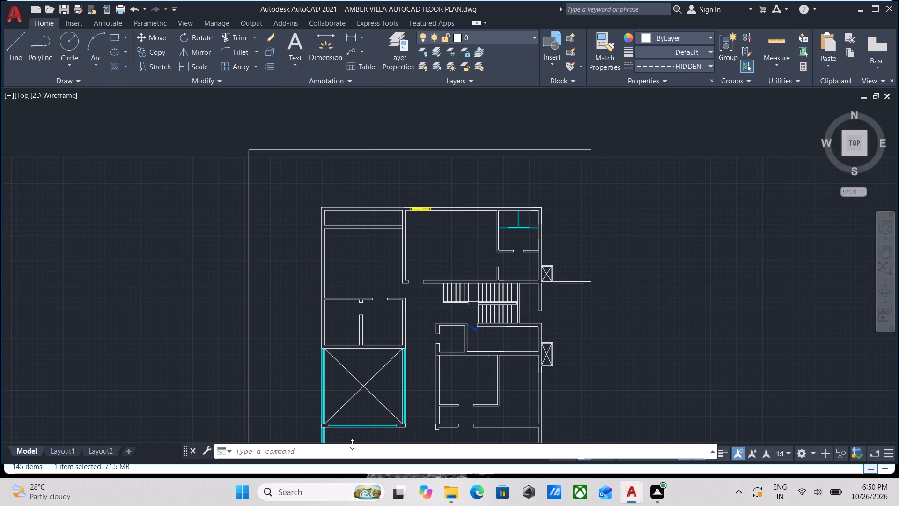
scroll(354, 425, up, 2)
click(378, 442)
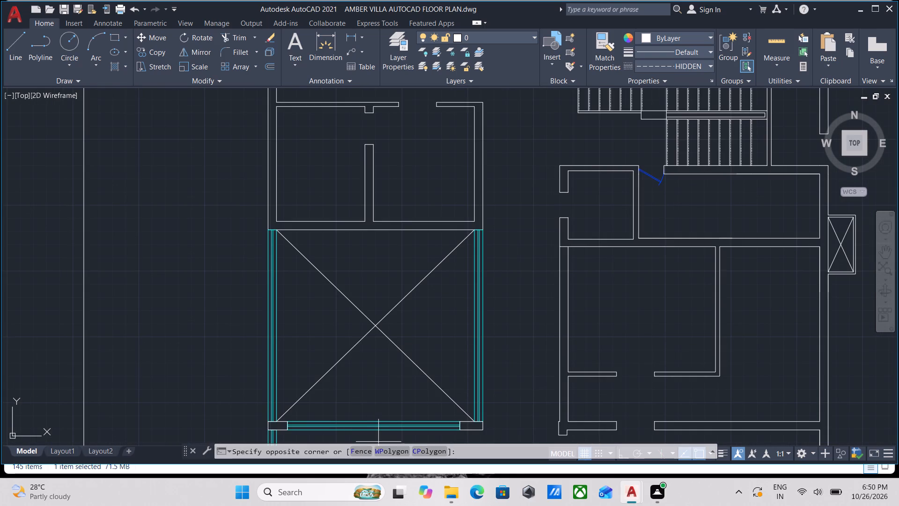
click(367, 402)
middle_drag(395, 420, 412, 394)
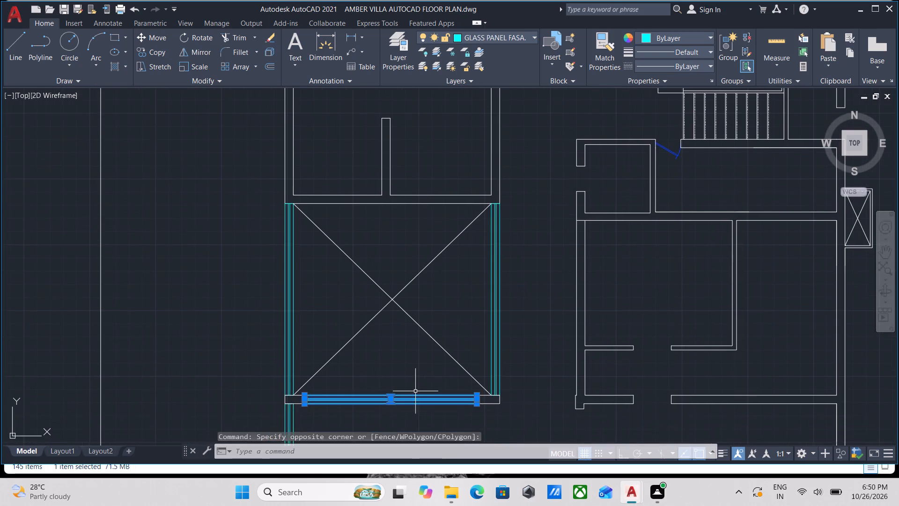
scroll(415, 391, up, 3)
middle_drag(415, 391, 459, 355)
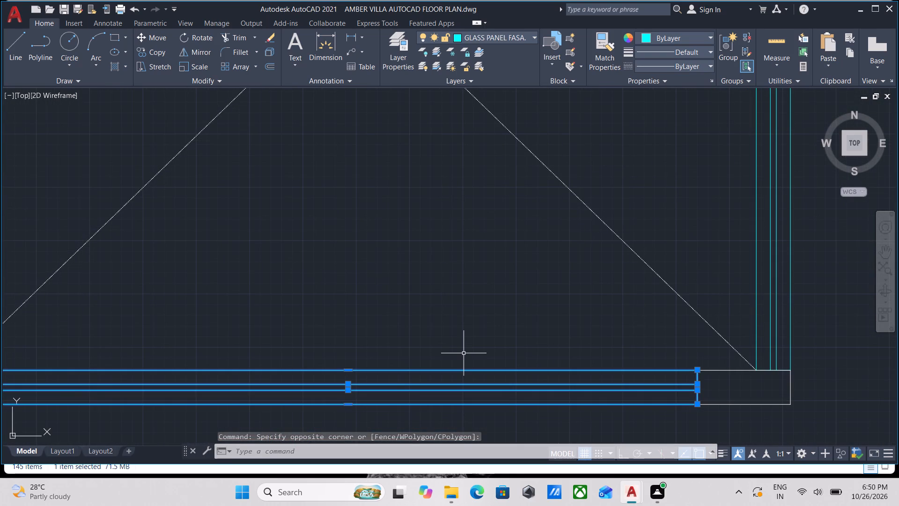
key(g)
key(Return)
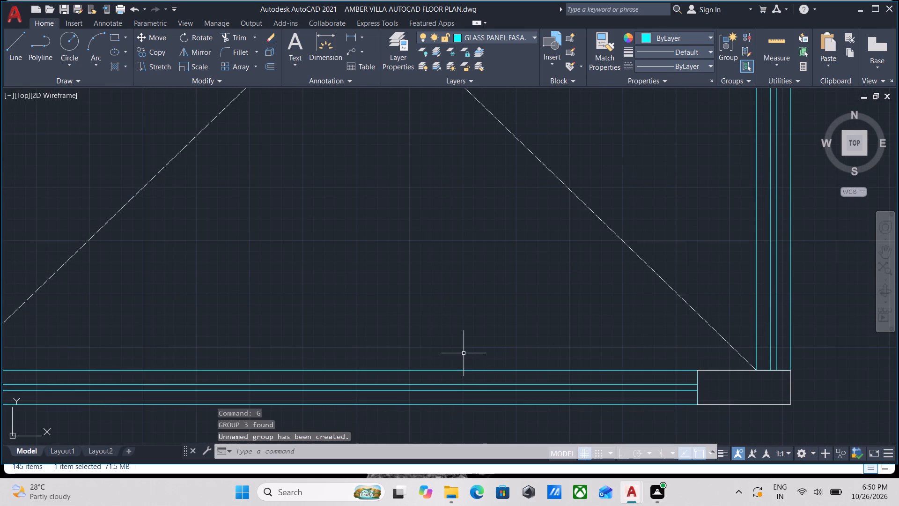
Copy the grouped glass panel about 43'-7.5" straight north into the northwest room's outer north wall, fitting it between the wall faces.
scroll(451, 381, down, 2)
click(448, 405)
click(431, 363)
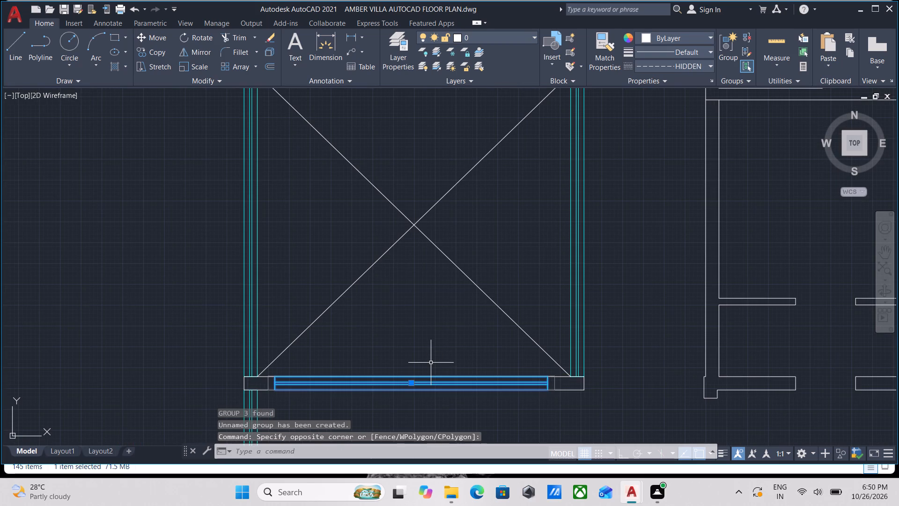
text(CO)
key(Return)
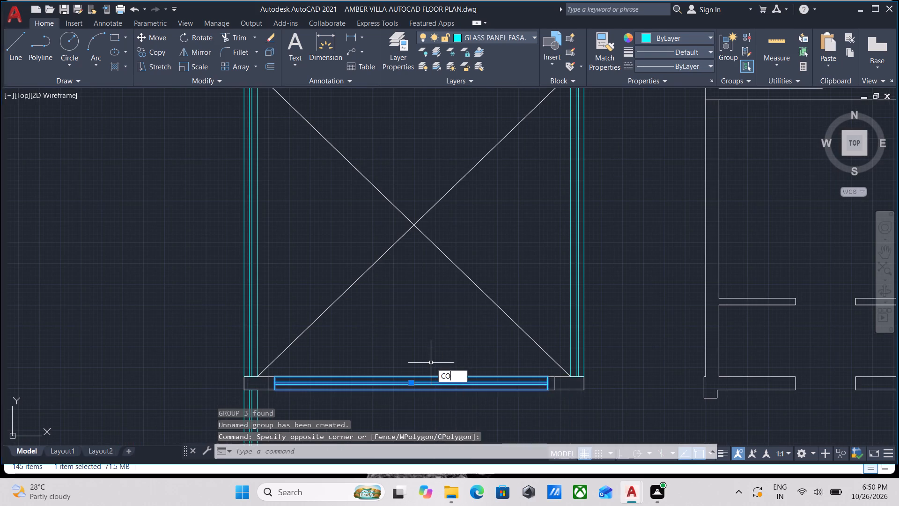
click(409, 391)
scroll(414, 274, down, 1)
middle_drag(414, 274, 414, 468)
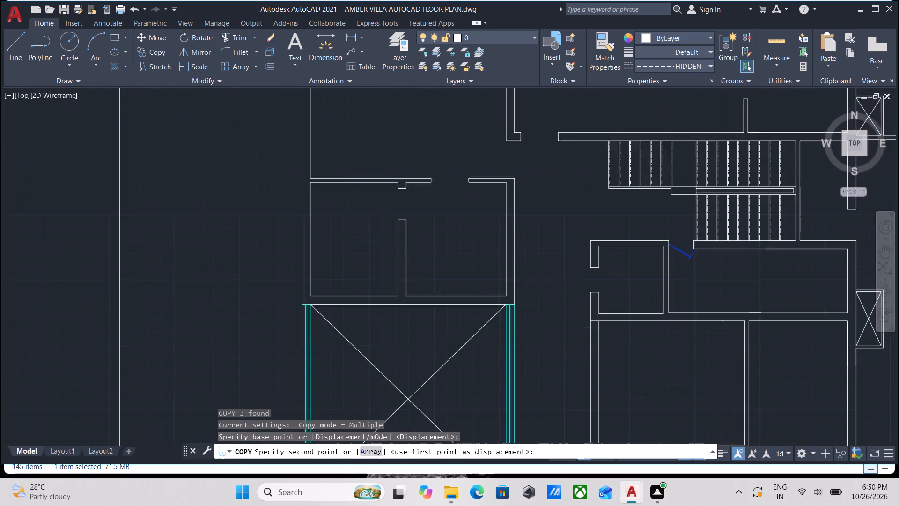
middle_drag(414, 468, 415, 468)
middle_drag(423, 291, 384, 505)
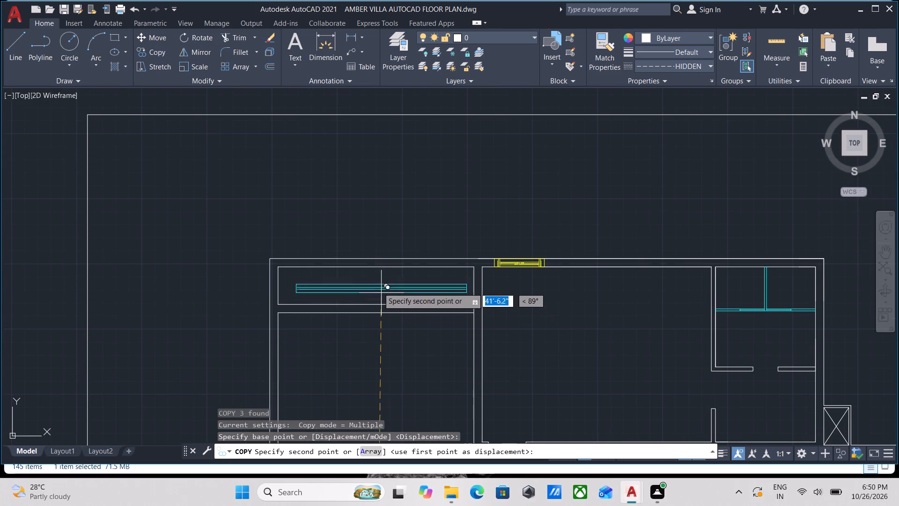
scroll(376, 267, up, 2)
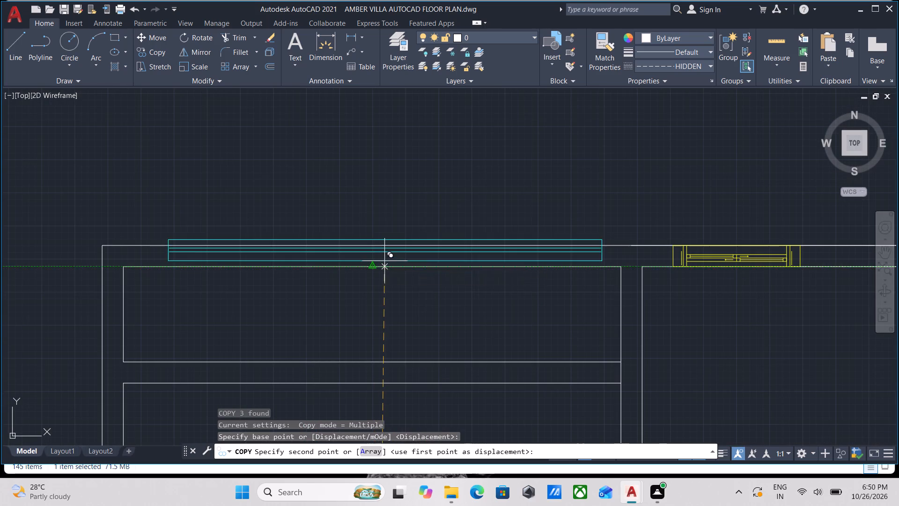
click(376, 265)
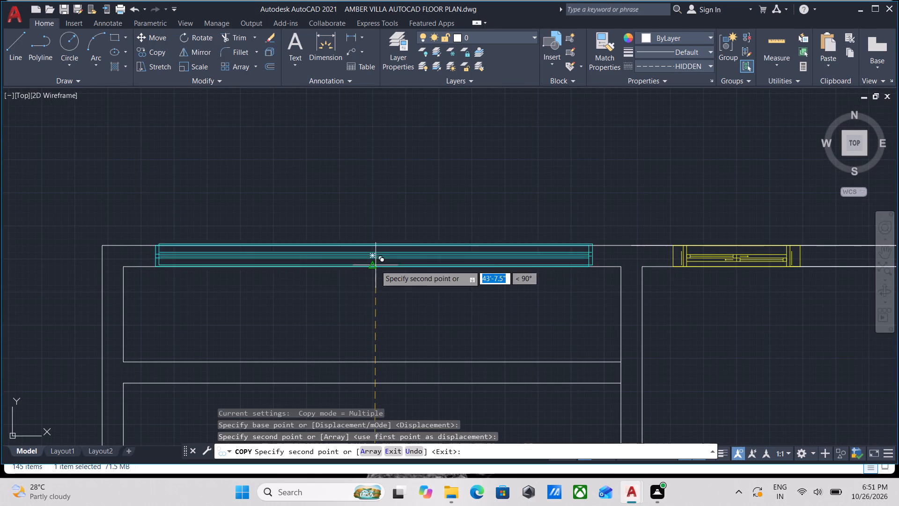
scroll(492, 298, down, 2)
middle_drag(492, 301, 504, 275)
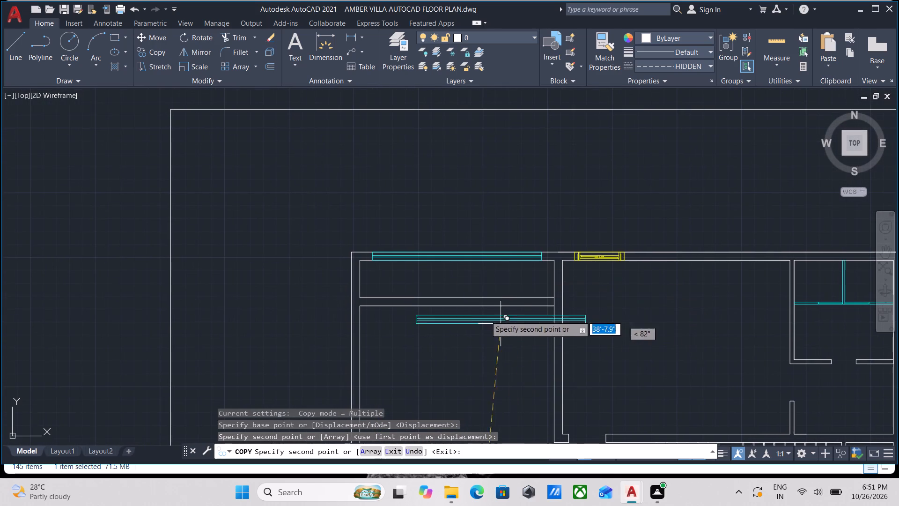
key(Escape)
Copy the south wall's four-bay glass window about 54'-1" straight north into the wall between the narrow northwest strip and the room below it.
scroll(464, 307, down, 2)
middle_drag(464, 307, 528, 236)
middle_drag(561, 350, 596, 269)
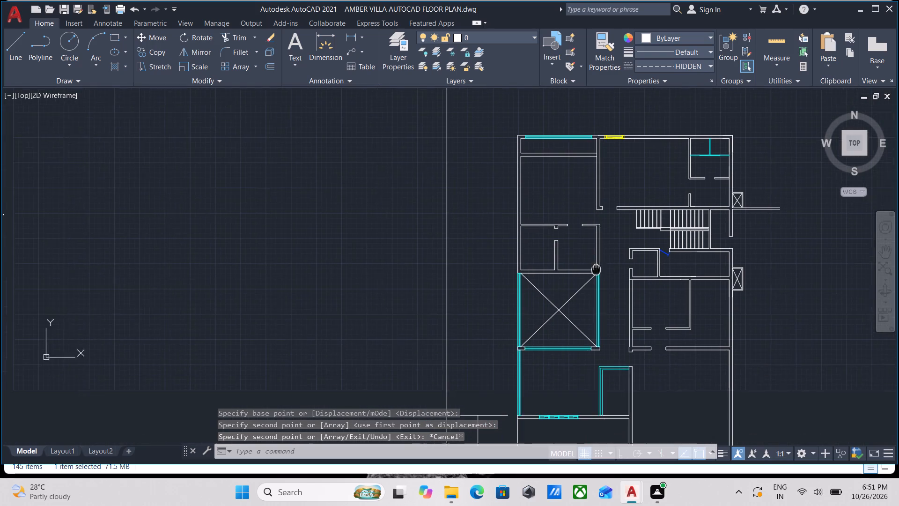
middle_drag(569, 382, 590, 299)
scroll(589, 331, up, 6)
click(537, 260)
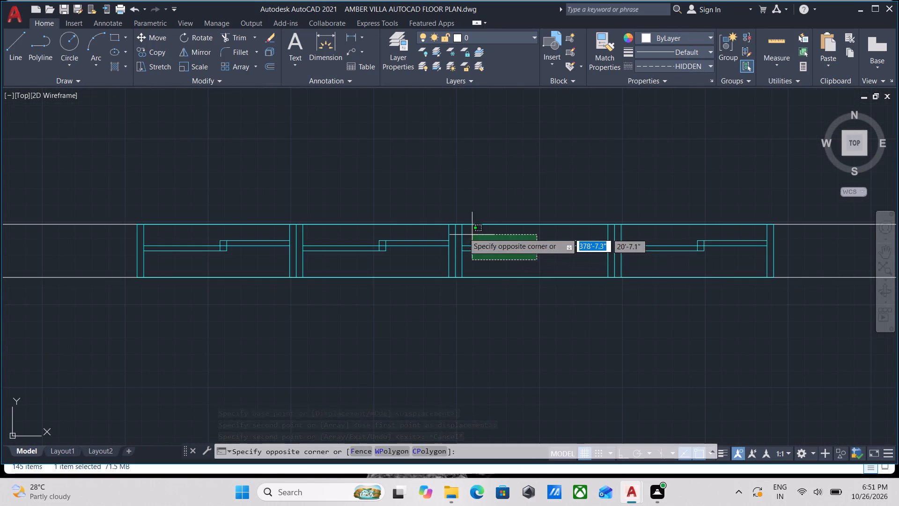
click(459, 232)
middle_drag(503, 266, 496, 292)
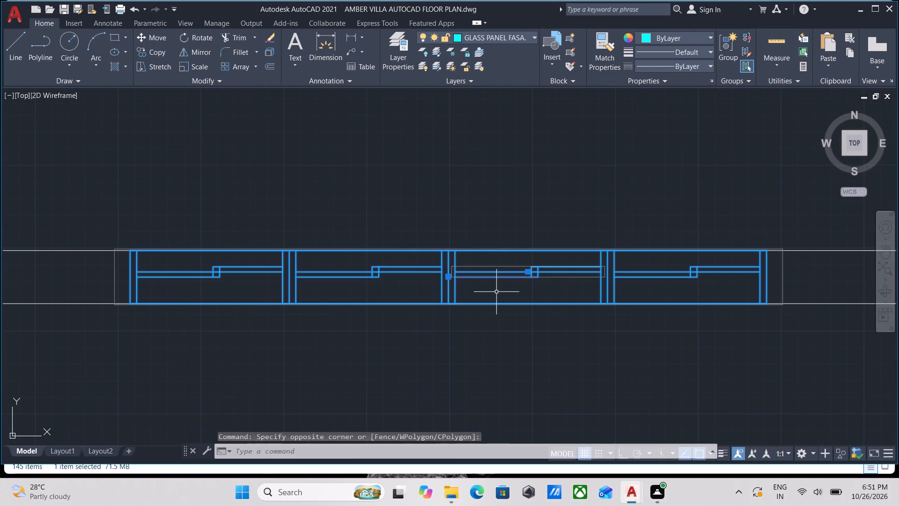
text(CO)
key(Return)
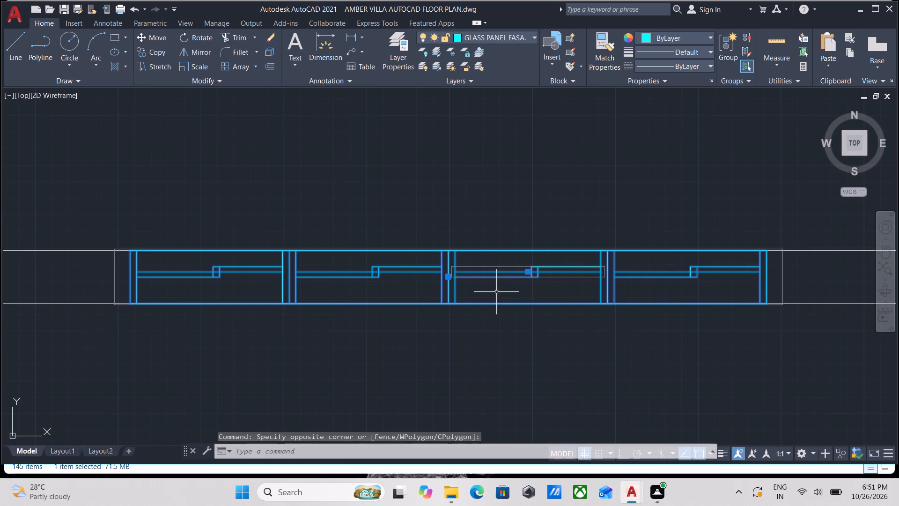
click(446, 304)
scroll(478, 85, down, 1)
middle_drag(478, 85, 443, 373)
scroll(425, 170, down, 1)
middle_drag(425, 170, 420, 190)
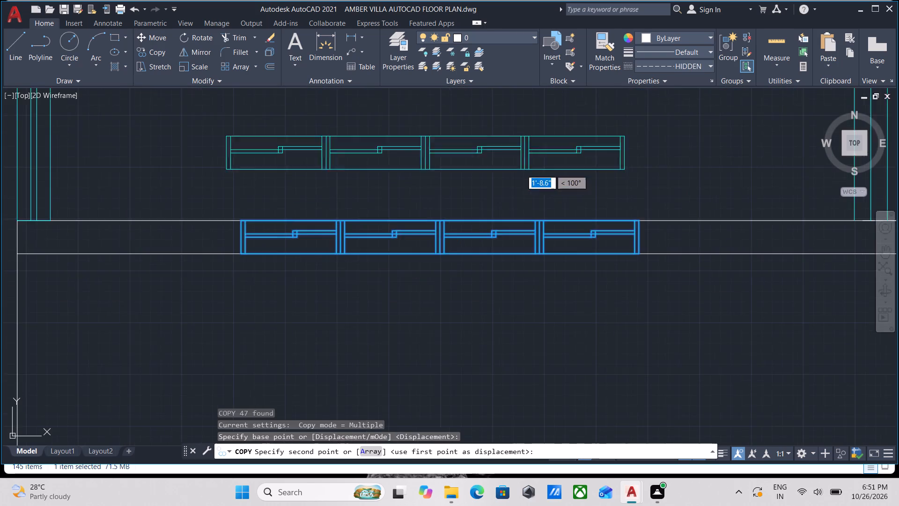
middle_drag(420, 190, 405, 413)
scroll(379, 98, down, 1)
middle_drag(379, 98, 415, 348)
scroll(449, 164, down, 3)
middle_drag(449, 164, 446, 175)
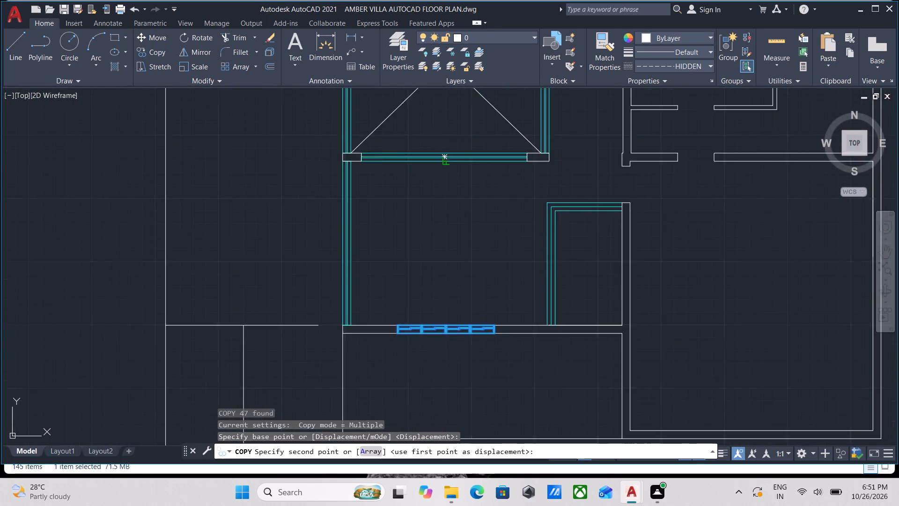
middle_drag(446, 175, 474, 392)
middle_drag(503, 223, 490, 390)
scroll(482, 277, up, 2)
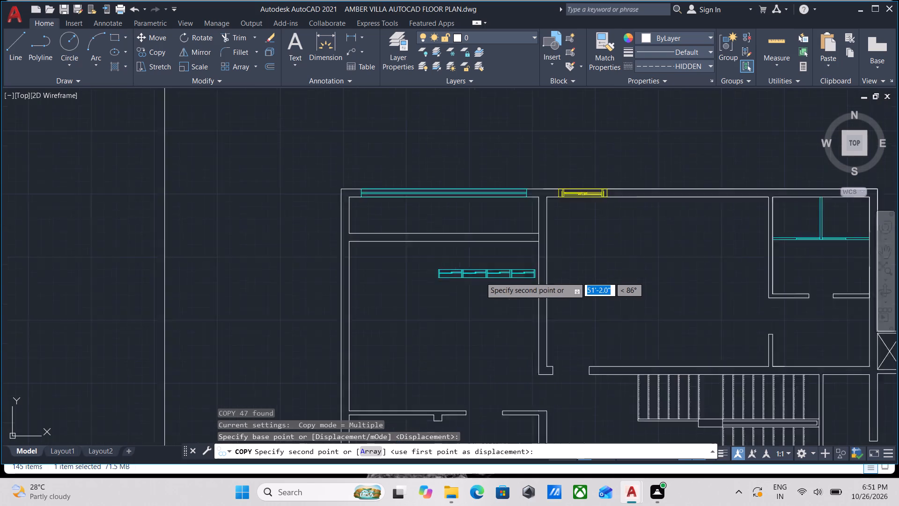
middle_drag(431, 216, 448, 319)
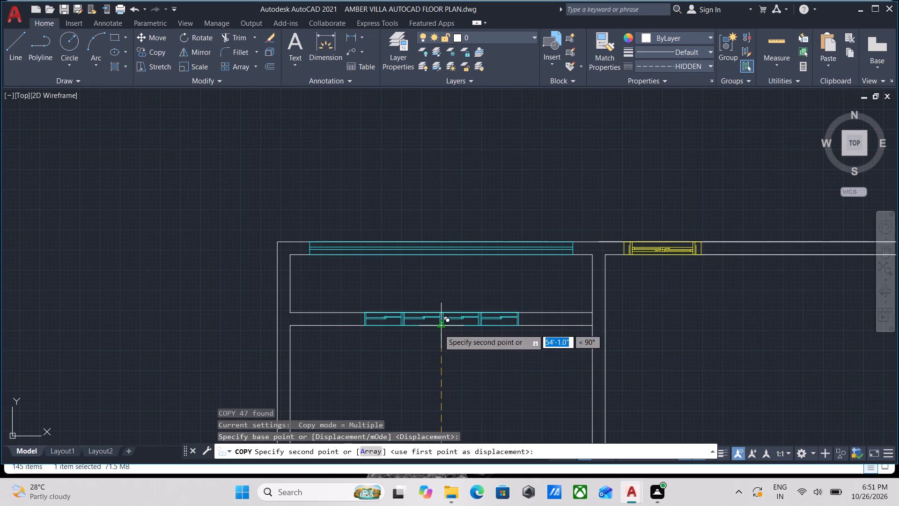
click(439, 329)
scroll(512, 260, down, 1)
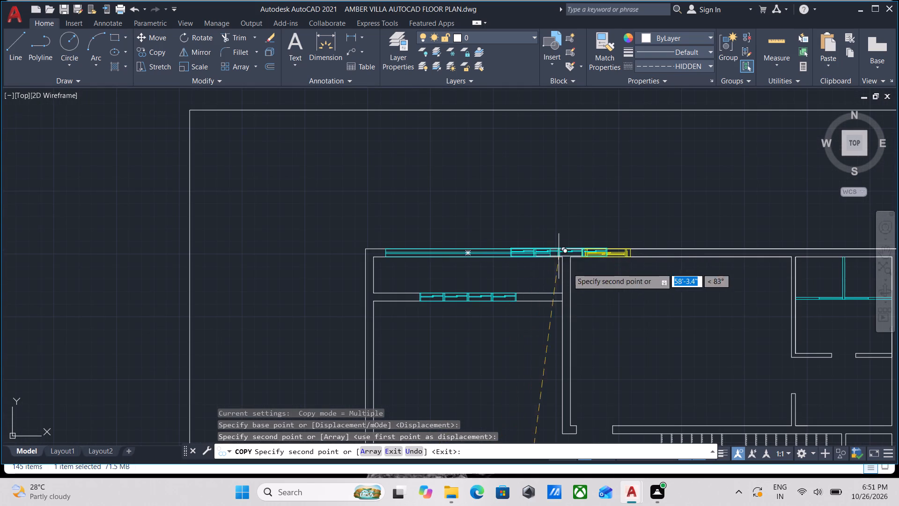
key(Escape)
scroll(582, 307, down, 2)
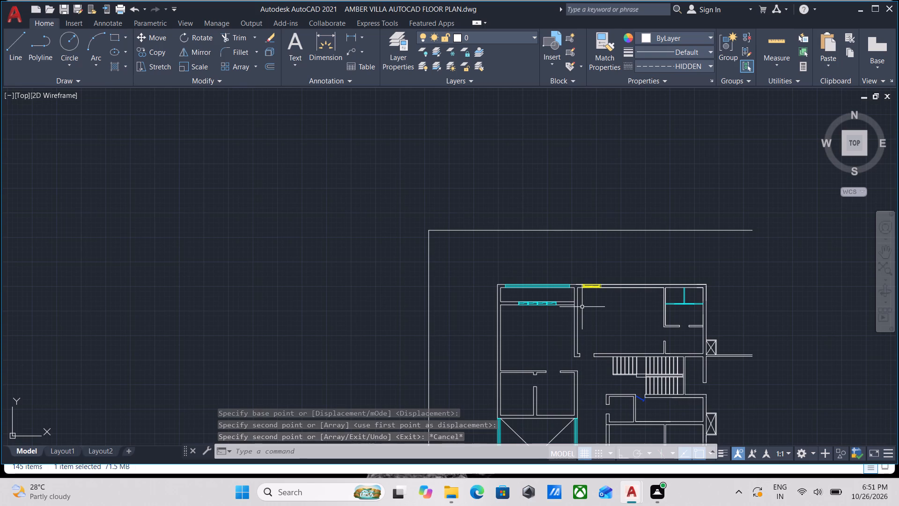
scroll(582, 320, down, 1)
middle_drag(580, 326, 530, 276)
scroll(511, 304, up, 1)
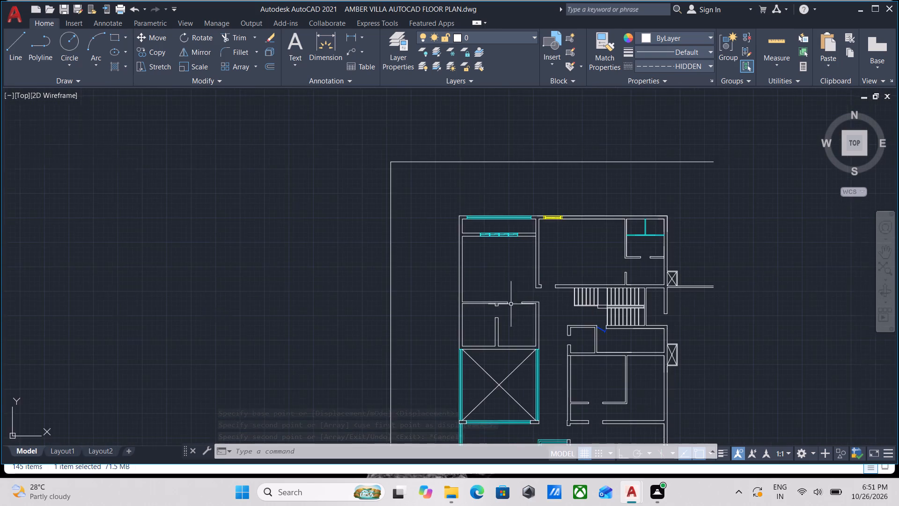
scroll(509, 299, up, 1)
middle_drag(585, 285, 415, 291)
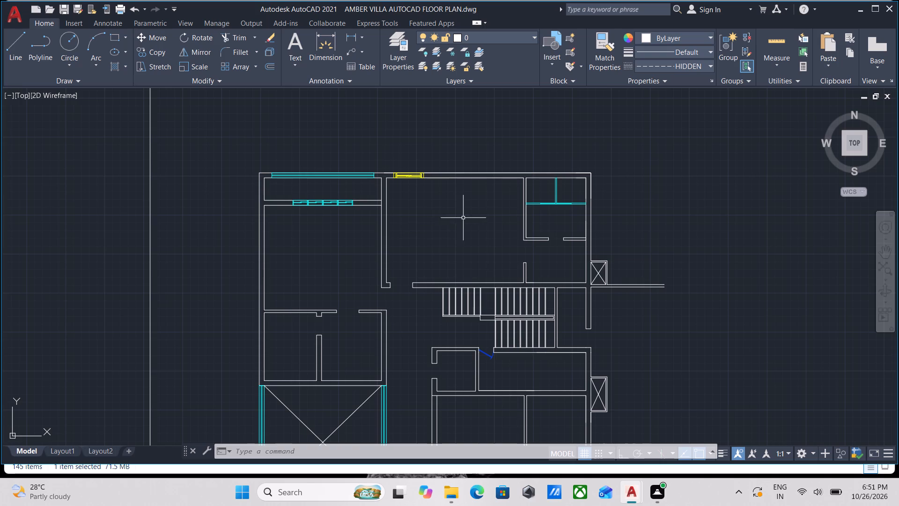
Measure the clear width of the opening that holds the blue door, just southwest of the stairs.
scroll(528, 253, down, 1)
scroll(521, 311, up, 2)
scroll(311, 285, down, 1)
middle_drag(311, 285, 330, 271)
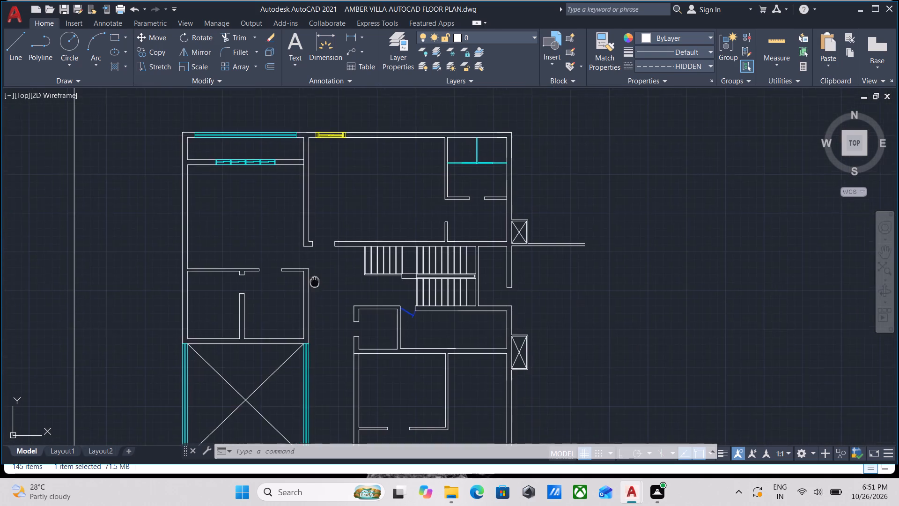
middle_drag(330, 271, 363, 253)
scroll(466, 282, up, 4)
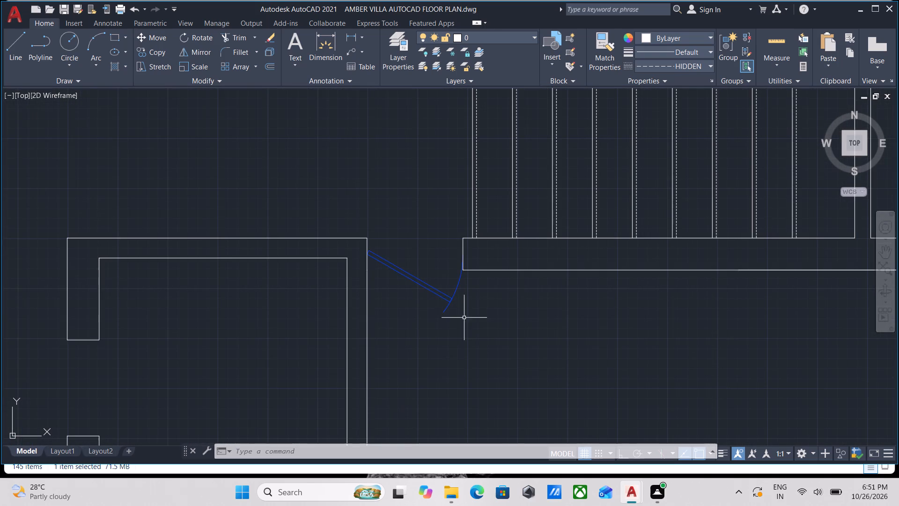
drag(472, 355, 470, 350)
click(405, 296)
middle_drag(410, 305, 423, 344)
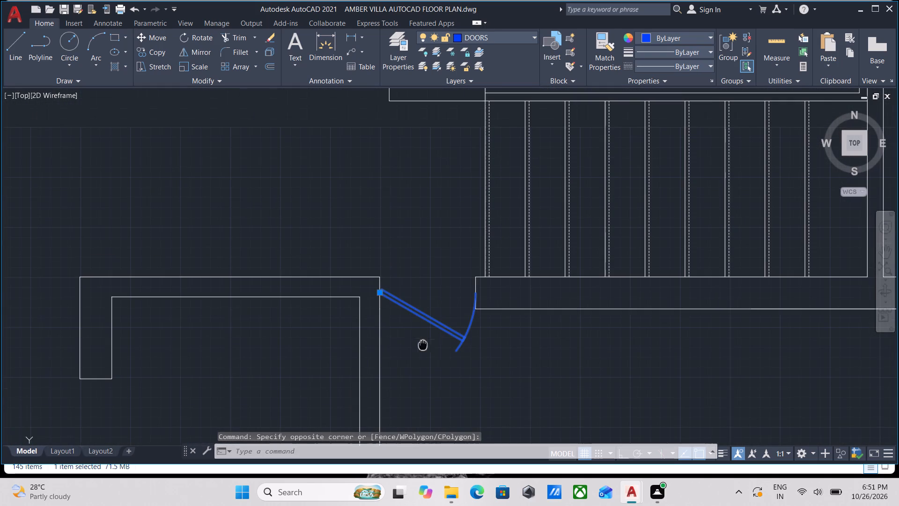
key(Escape)
text(DLI)
key(Return)
scroll(399, 294, up, 3)
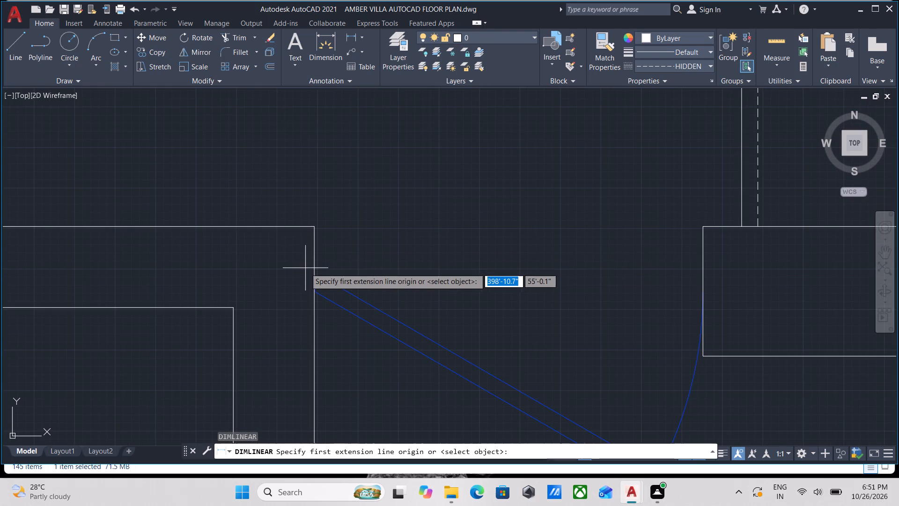
click(316, 264)
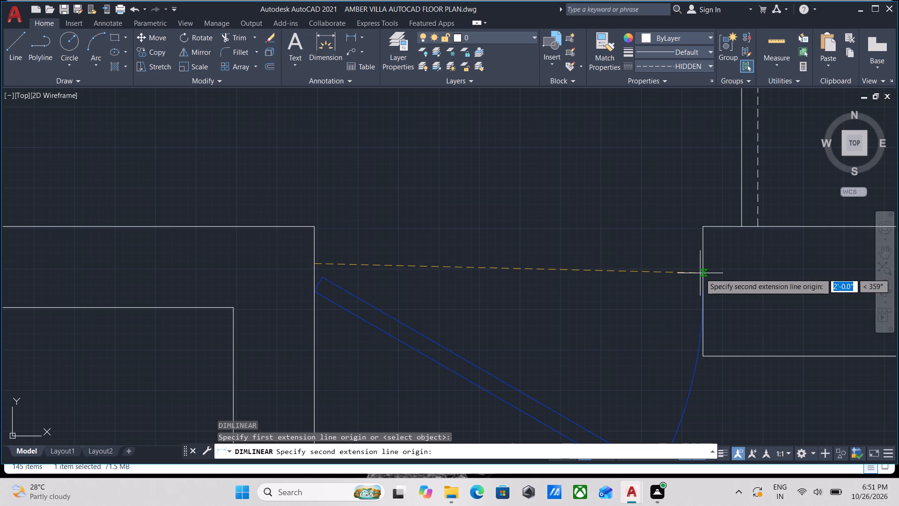
click(703, 273)
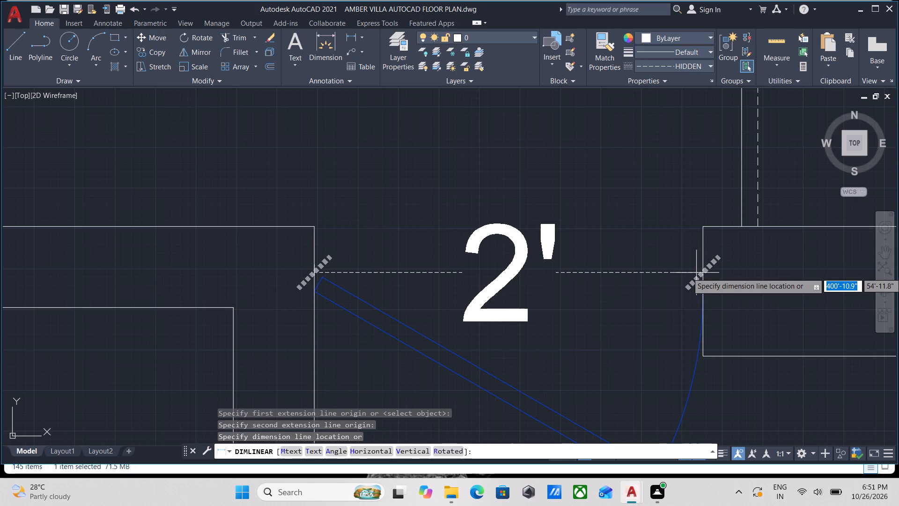
key(Escape)
Copy the blue door southwest of the stairs into the opening in the northeast glass-partitioned room's south wall, with its hinge at the west jamb's midpoint.
scroll(529, 285, down, 2)
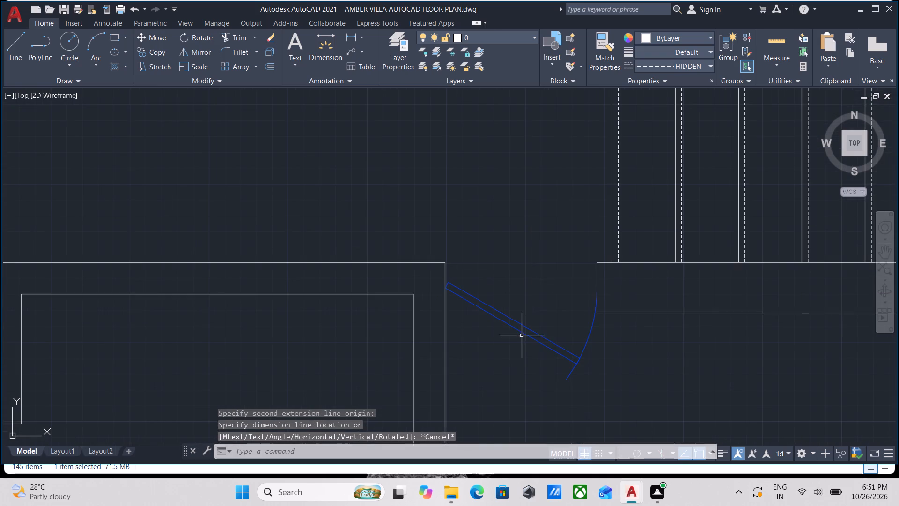
drag(528, 366, 531, 359)
click(520, 296)
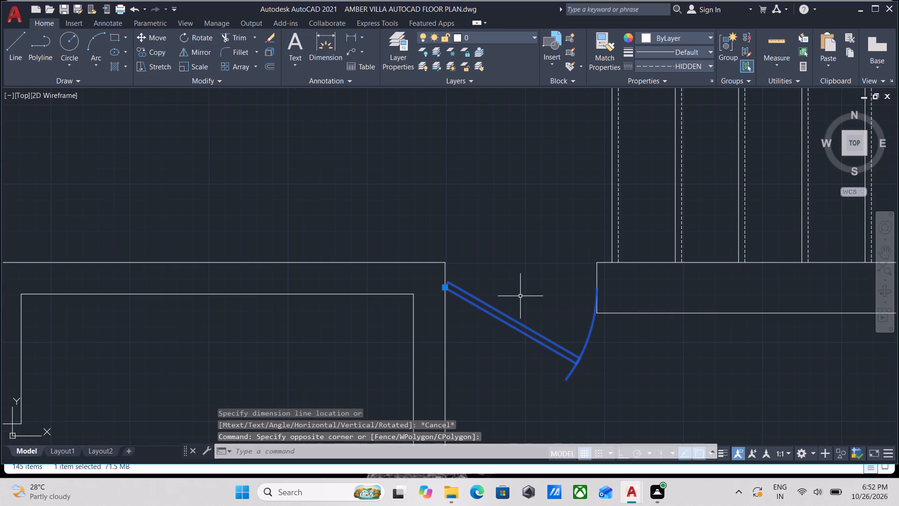
text(CO)
key(Return)
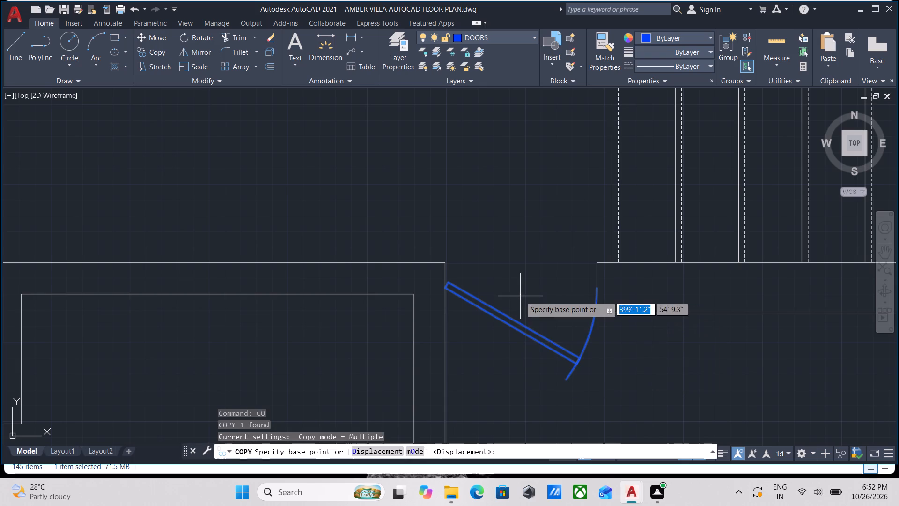
scroll(468, 277, up, 2)
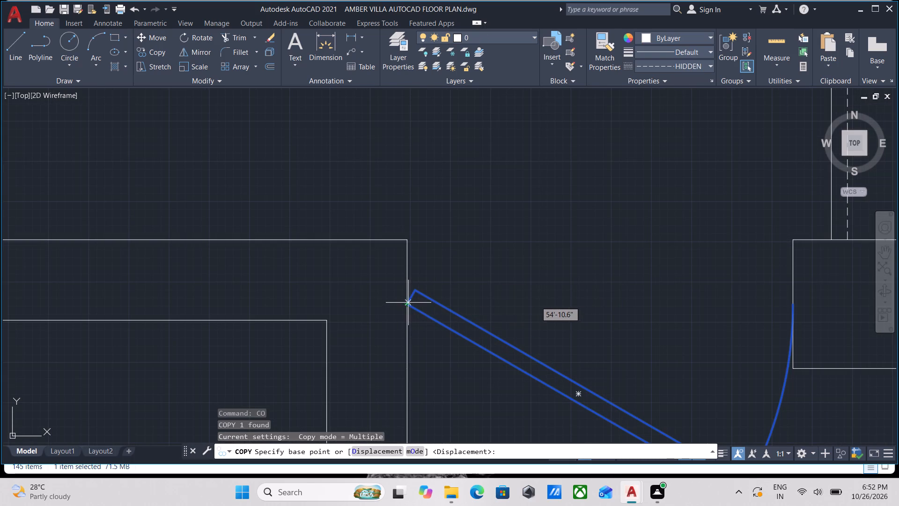
click(405, 300)
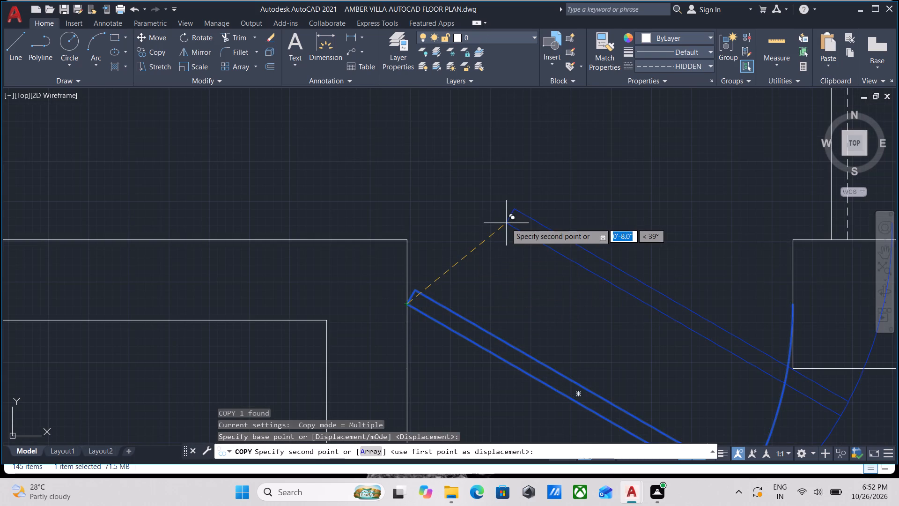
scroll(506, 223, down, 3)
middle_drag(506, 223, 419, 477)
scroll(421, 327, down, 2)
middle_drag(420, 327, 388, 476)
scroll(553, 295, up, 2)
middle_drag(569, 289, 564, 354)
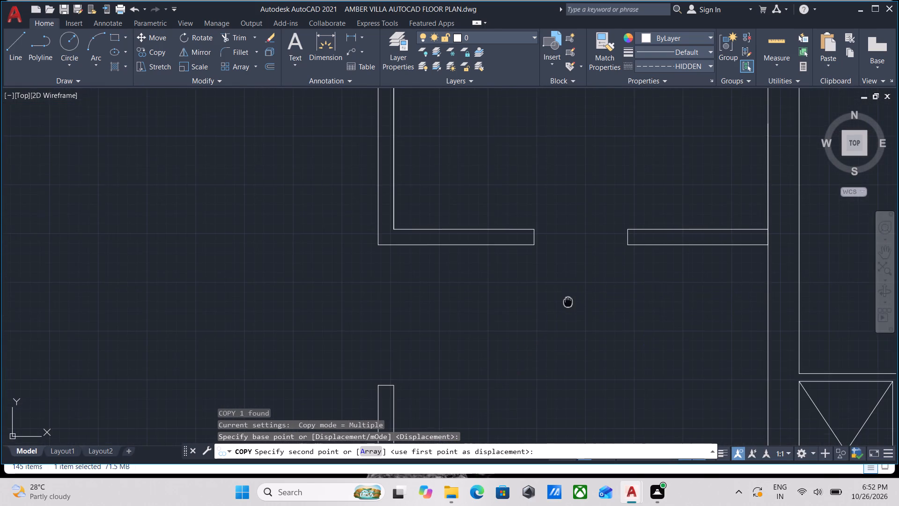
middle_drag(564, 354, 554, 416)
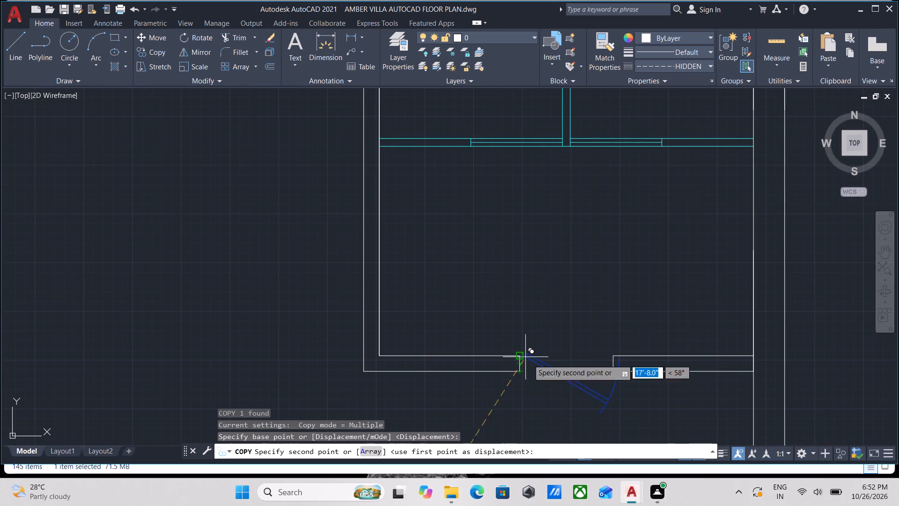
click(520, 365)
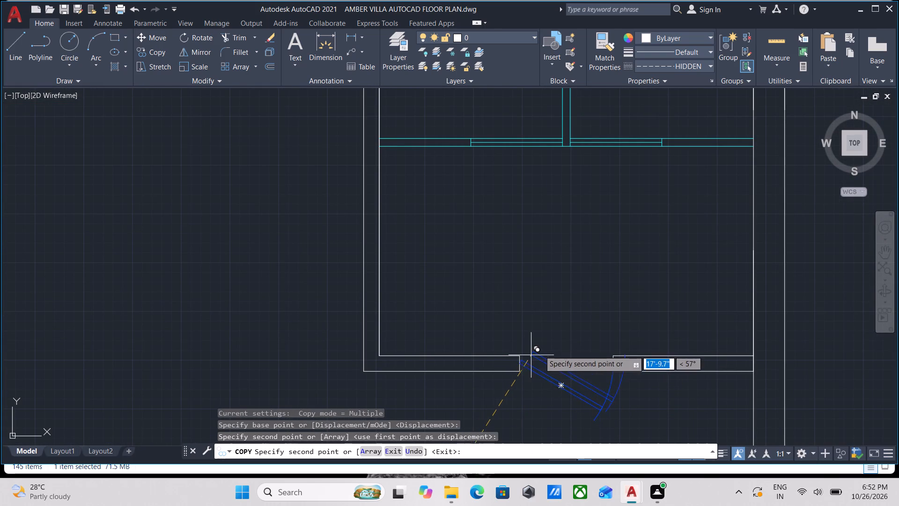
Place another copy of the door at the midpoint of the short wall stub dividing the two small rooms south of the northwest room.
scroll(578, 368, down, 2)
middle_drag(578, 372, 625, 331)
scroll(625, 331, down, 1)
middle_drag(625, 331, 607, 429)
scroll(546, 370, down, 2)
middle_drag(537, 367, 552, 319)
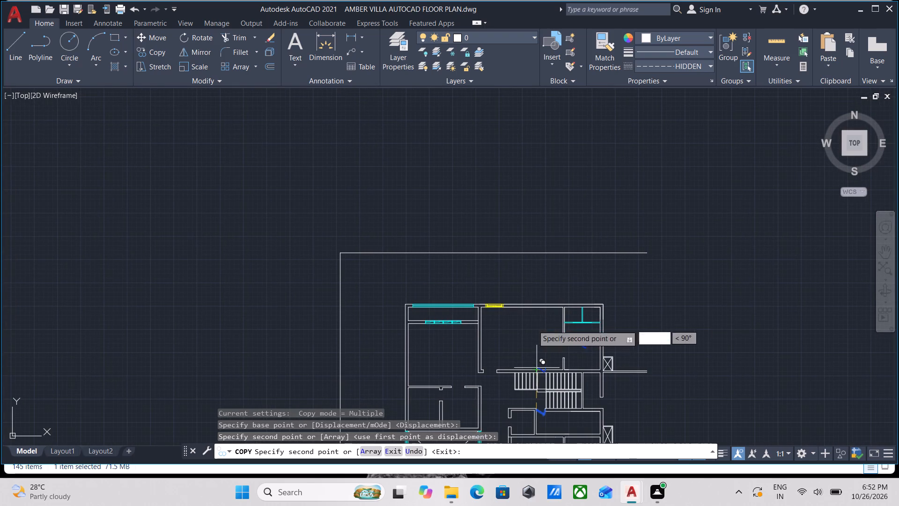
scroll(438, 398, up, 4)
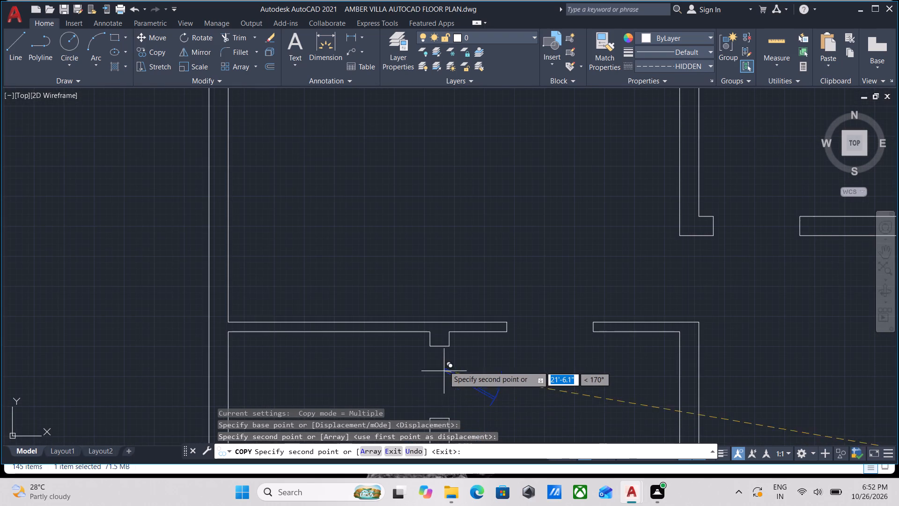
click(440, 347)
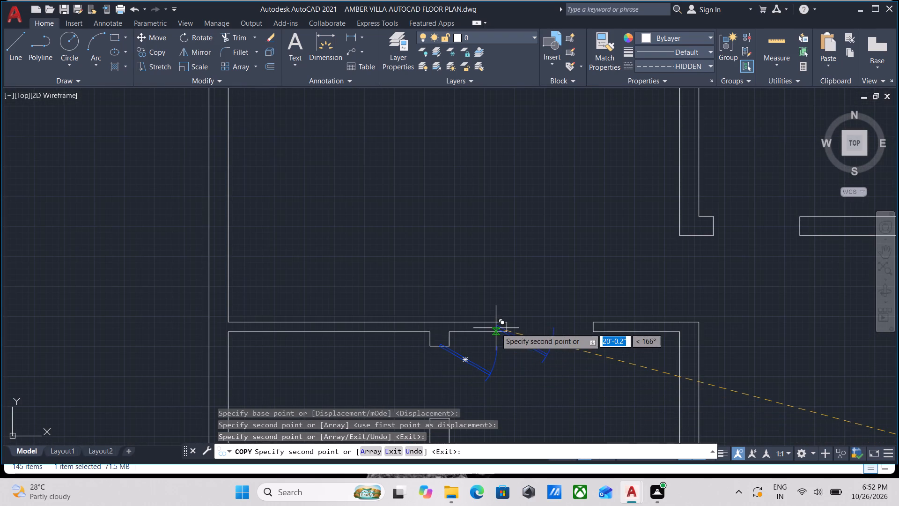
key(Escape)
Rotate the door copy at the wall stub 90° clockwise about its hinge corner, with Ortho on, so it spans the partition opening southward.
scroll(494, 360, up, 1)
click(514, 393)
click(435, 361)
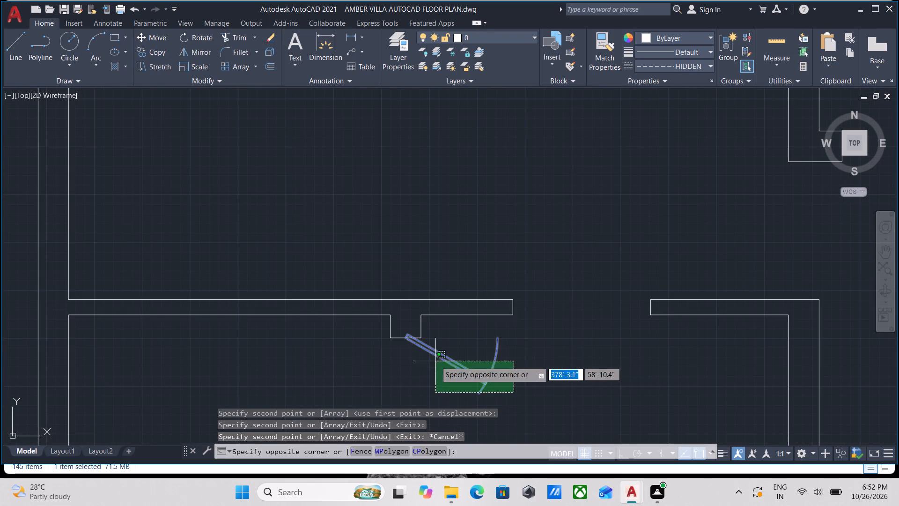
text(RO)
key(Return)
scroll(411, 335, up, 3)
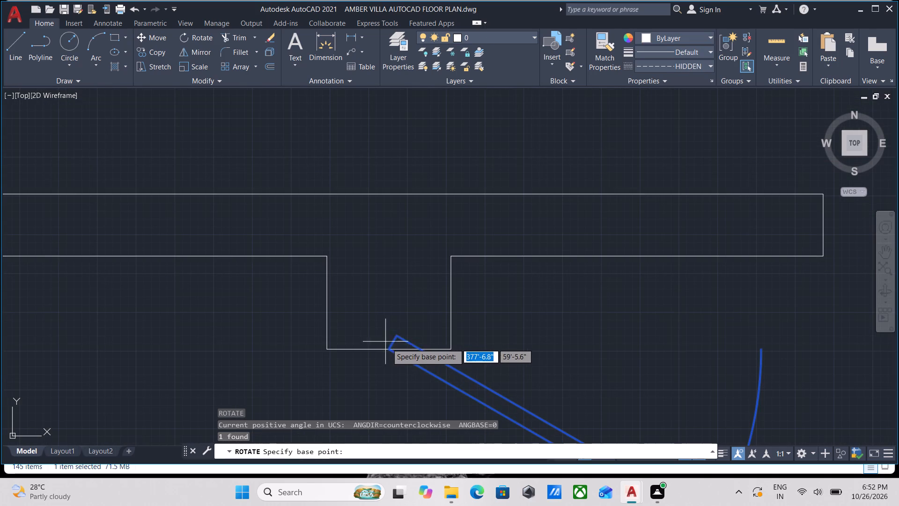
scroll(392, 350, up, 2)
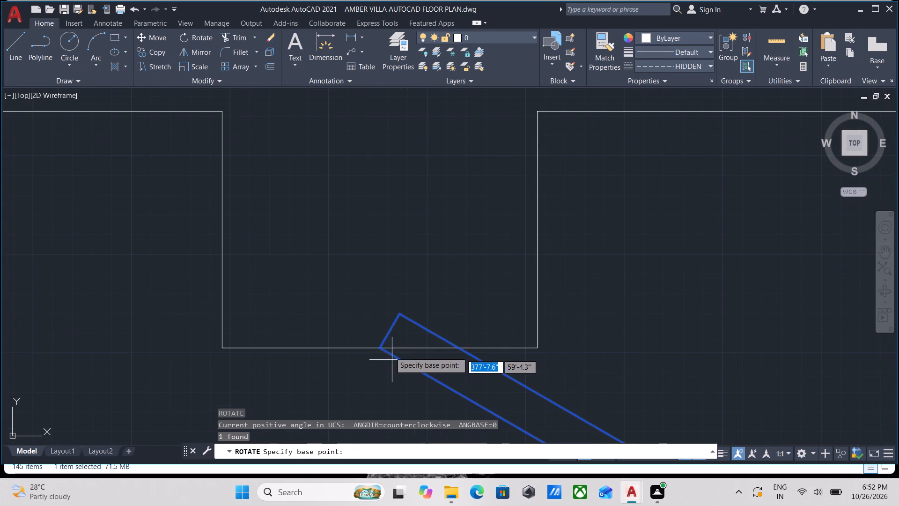
click(378, 346)
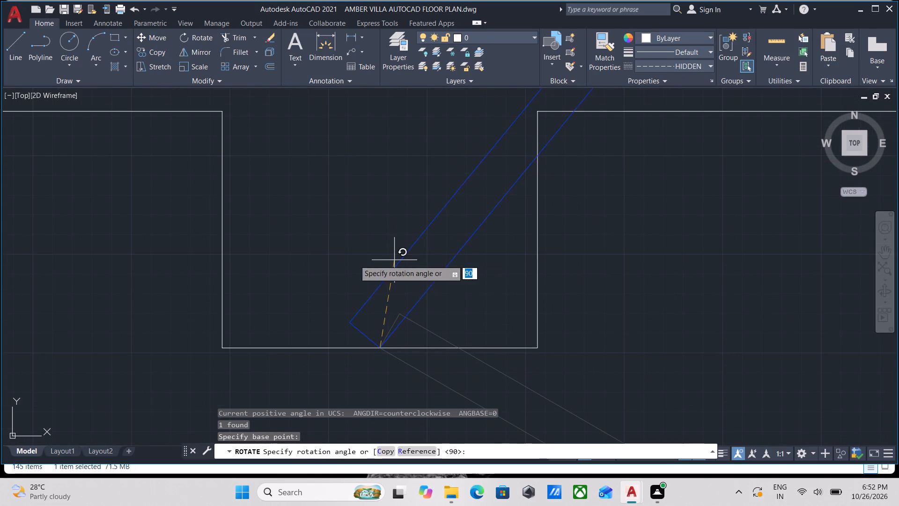
middle_drag(401, 372, 424, 321)
scroll(428, 313, down, 3)
middle_drag(428, 313, 550, 255)
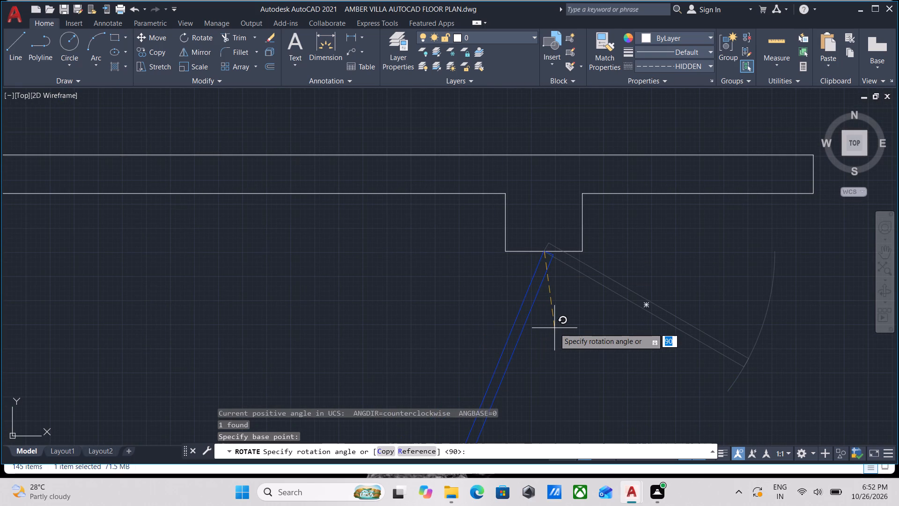
scroll(554, 328, down, 1)
middle_drag(554, 328, 587, 228)
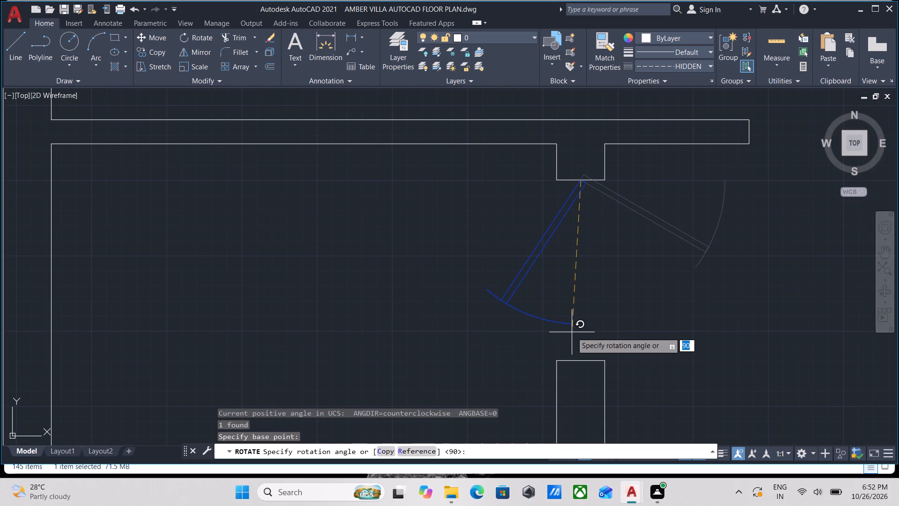
key(F8)
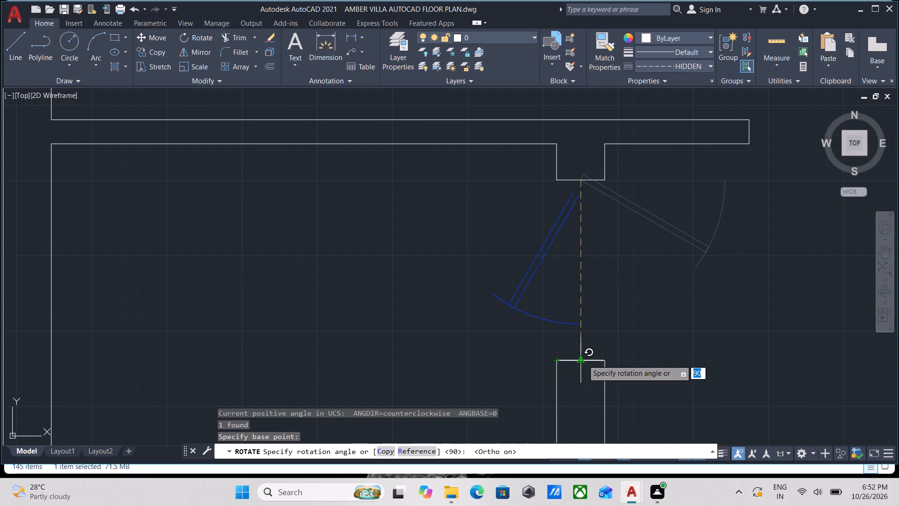
click(582, 360)
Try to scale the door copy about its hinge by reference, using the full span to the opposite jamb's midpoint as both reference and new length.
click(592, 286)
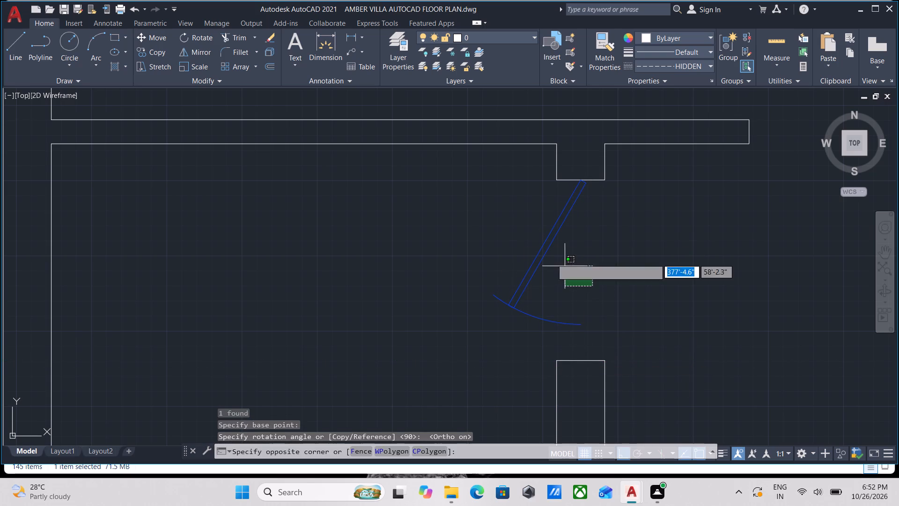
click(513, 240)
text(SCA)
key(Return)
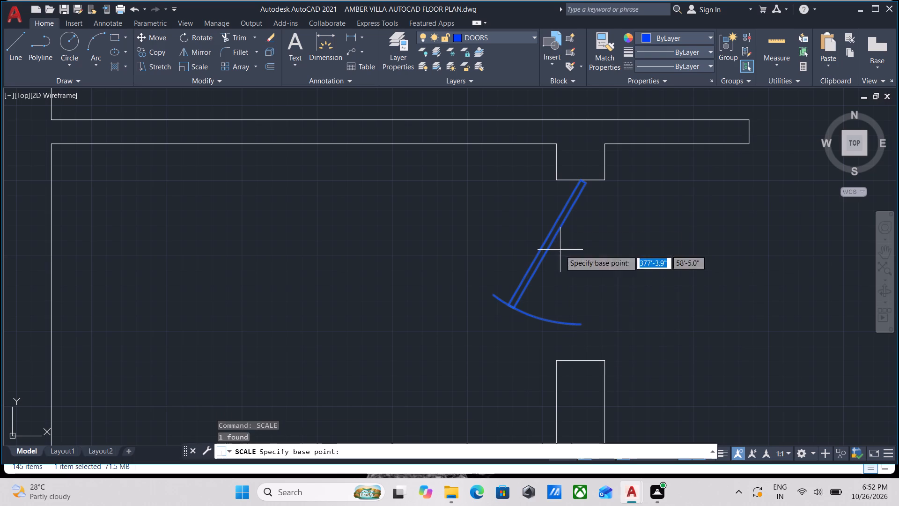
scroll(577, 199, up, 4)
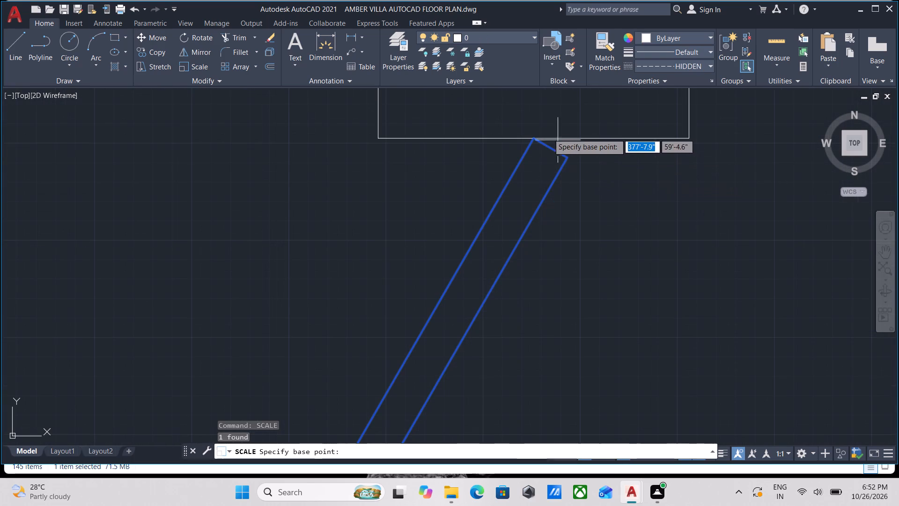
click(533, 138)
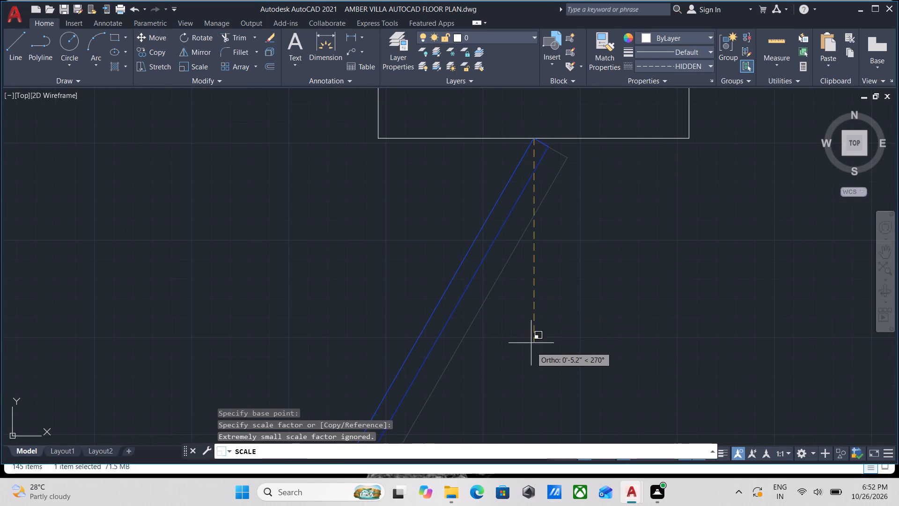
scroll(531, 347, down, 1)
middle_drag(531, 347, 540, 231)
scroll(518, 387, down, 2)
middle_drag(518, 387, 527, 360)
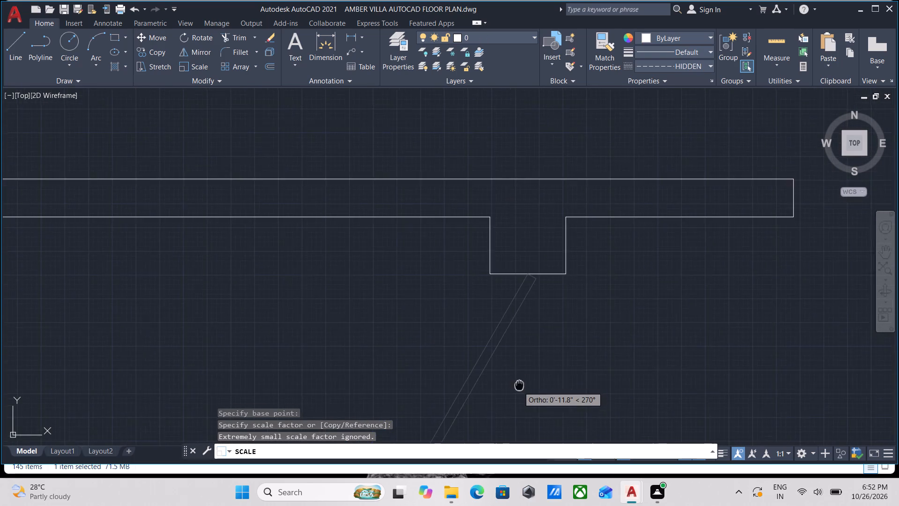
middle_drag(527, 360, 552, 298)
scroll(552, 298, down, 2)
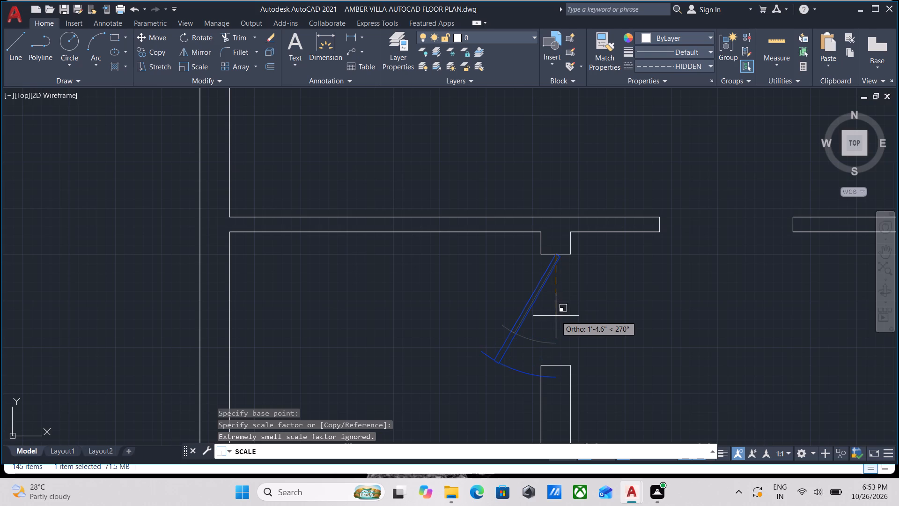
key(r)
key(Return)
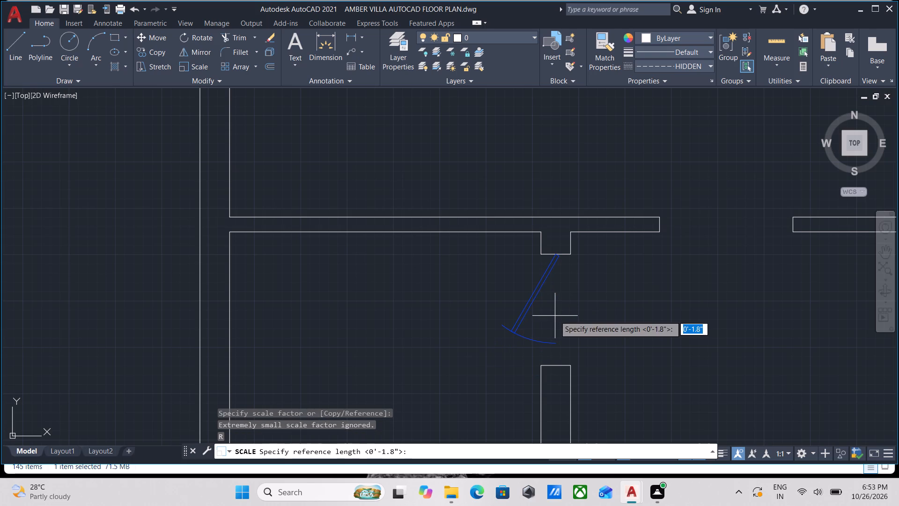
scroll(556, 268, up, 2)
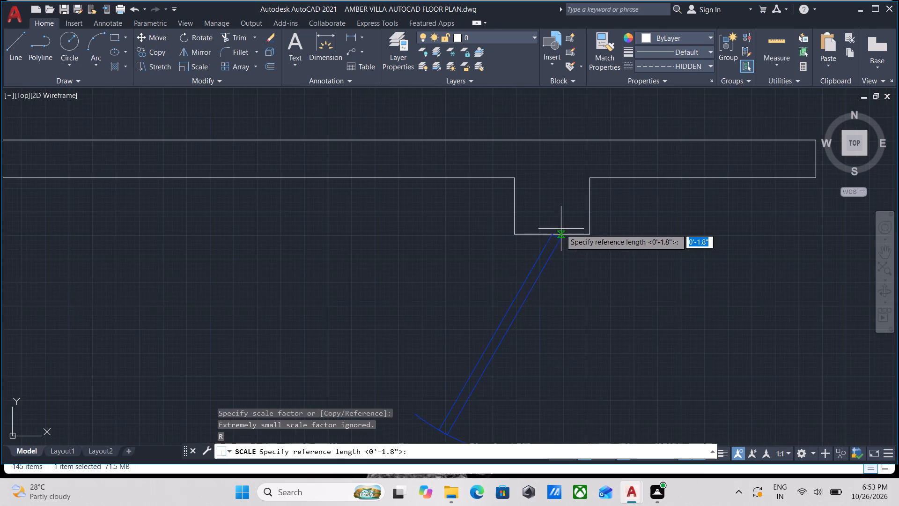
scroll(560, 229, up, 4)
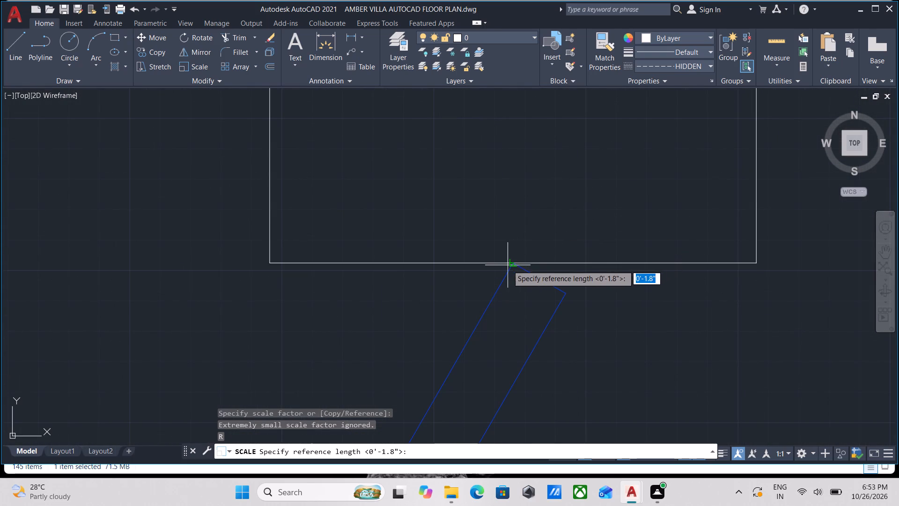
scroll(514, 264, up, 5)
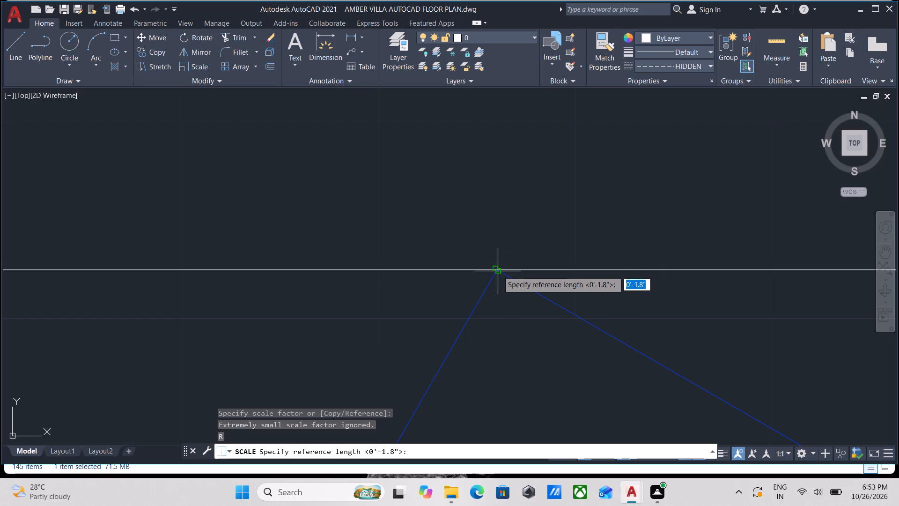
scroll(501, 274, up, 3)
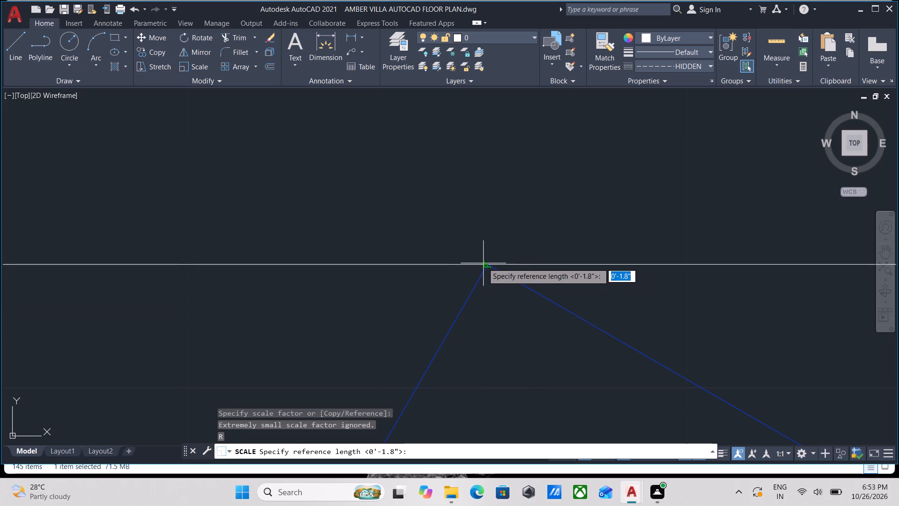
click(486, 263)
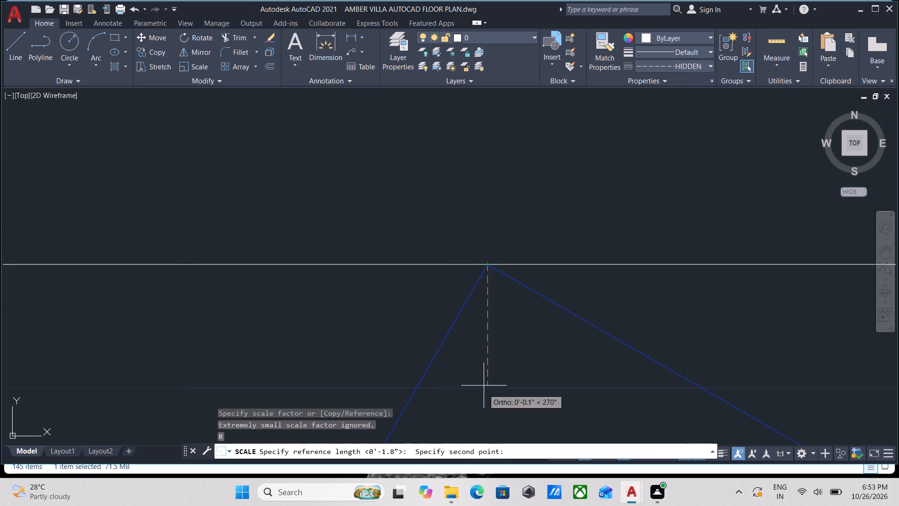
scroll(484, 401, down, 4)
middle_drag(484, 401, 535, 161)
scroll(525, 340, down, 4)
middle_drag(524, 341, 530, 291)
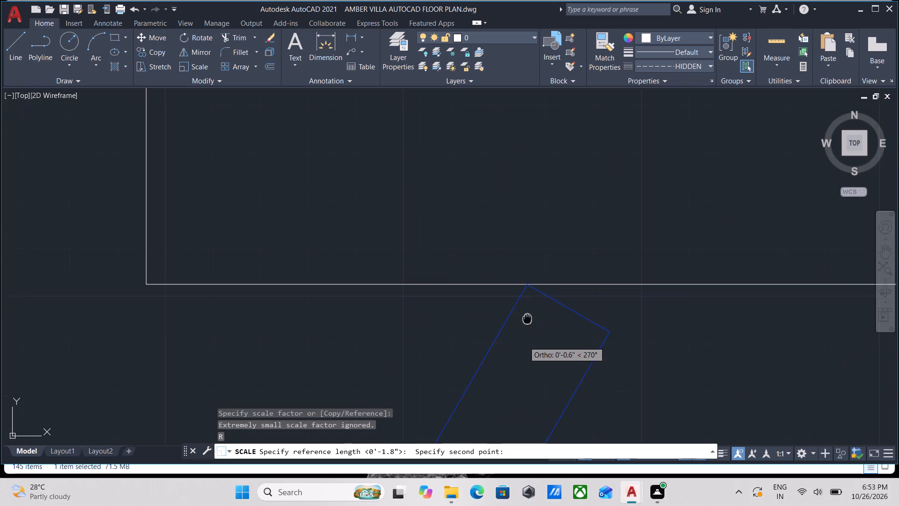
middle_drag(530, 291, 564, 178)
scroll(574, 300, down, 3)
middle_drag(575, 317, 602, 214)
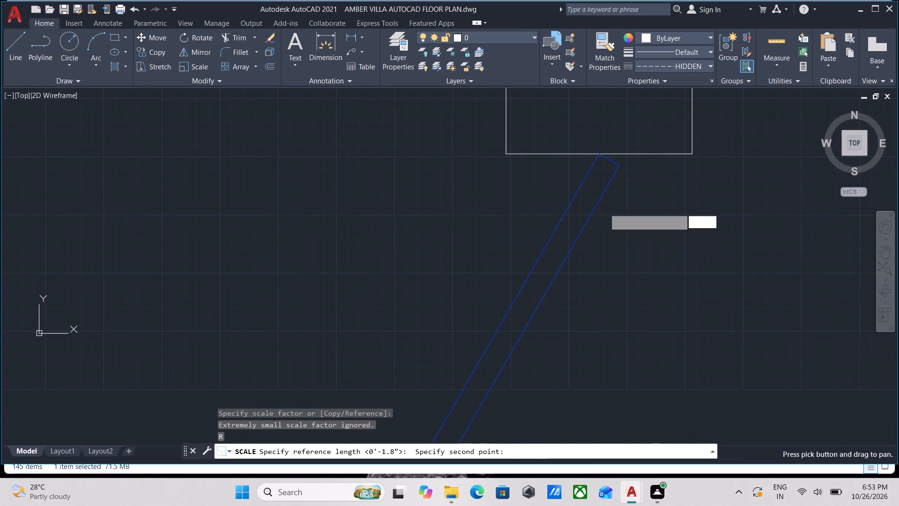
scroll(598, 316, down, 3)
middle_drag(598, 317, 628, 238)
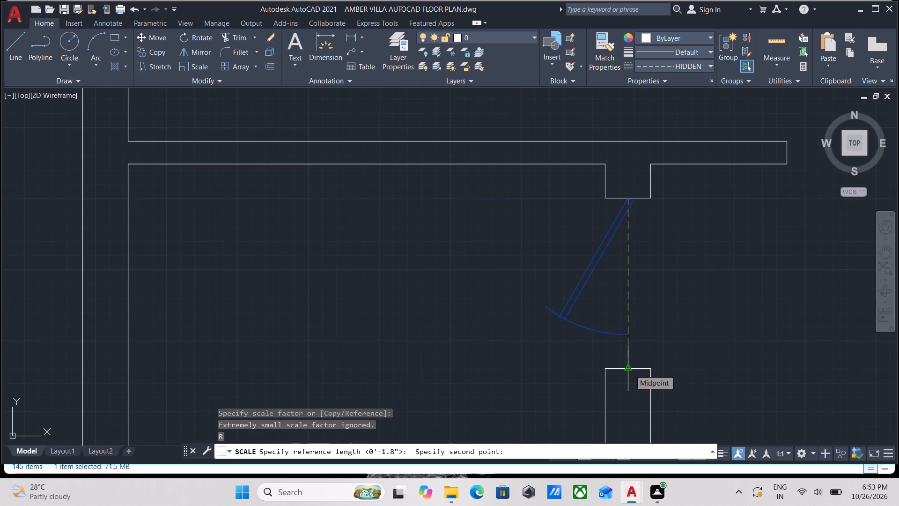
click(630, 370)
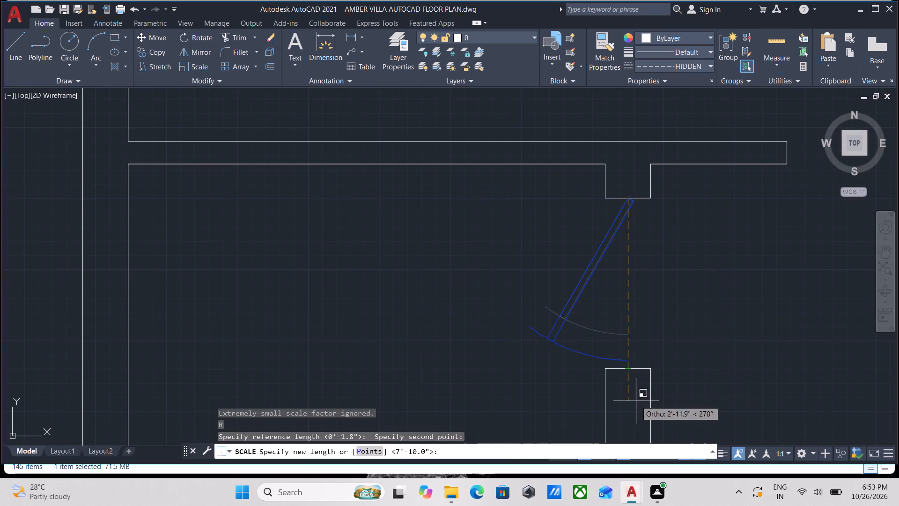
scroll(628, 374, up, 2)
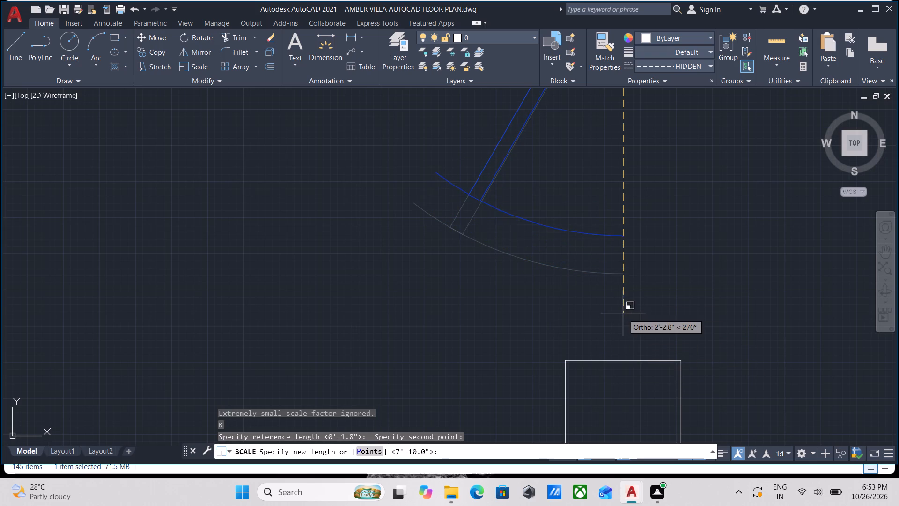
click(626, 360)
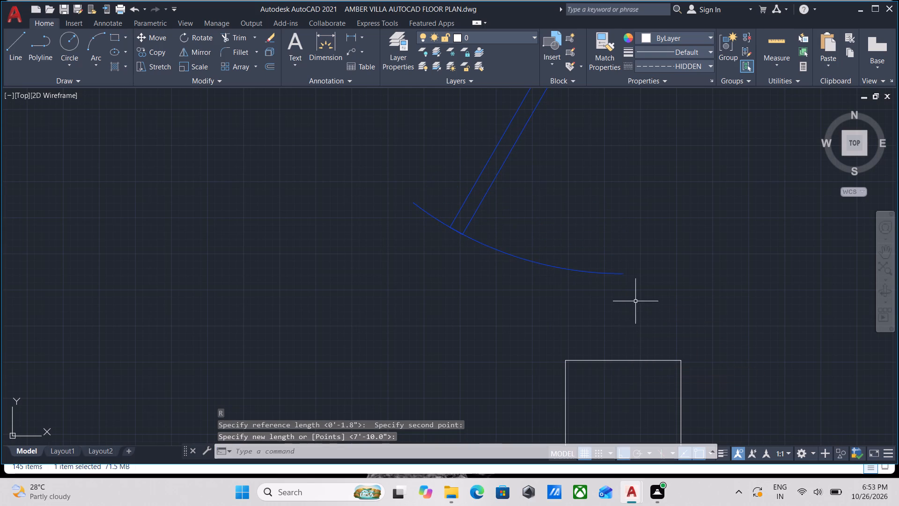
Scale the door copy about its hinge by reference, from the hinge-to-arc-end length to the opposite jamb's midpoint, so it fills the partition opening.
scroll(624, 274, down, 1)
middle_drag(624, 274, 605, 409)
click(613, 297)
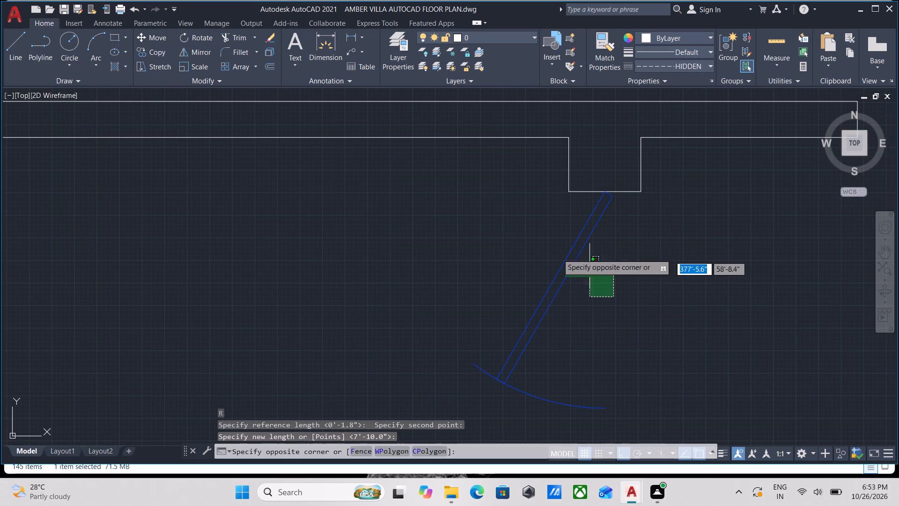
click(554, 253)
text(SCA)
key(l)
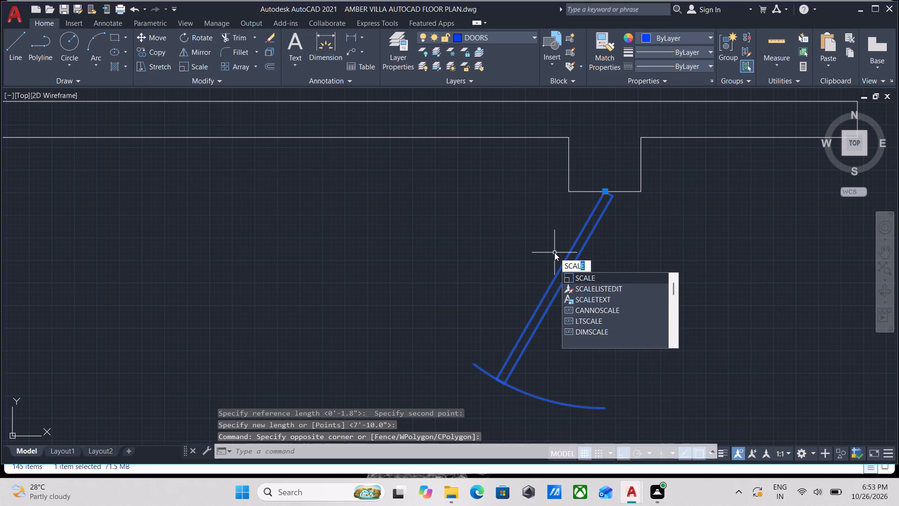
key(e)
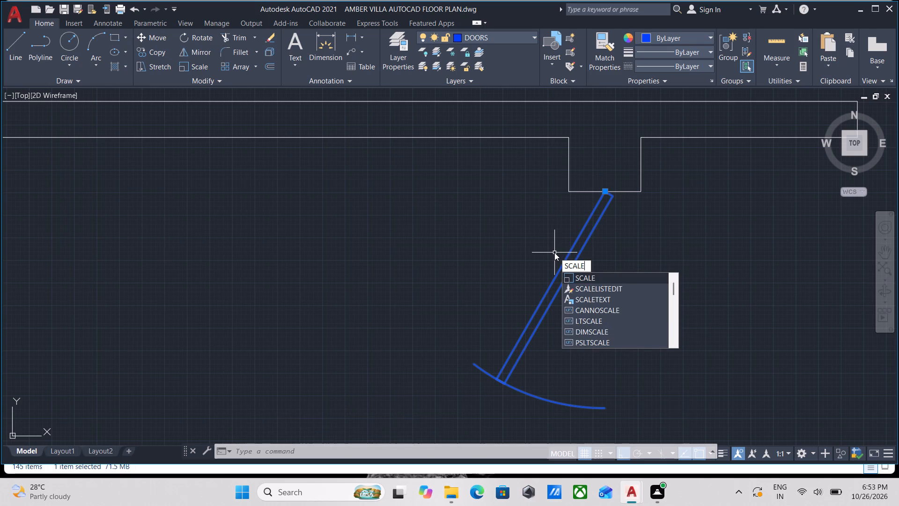
key(Return)
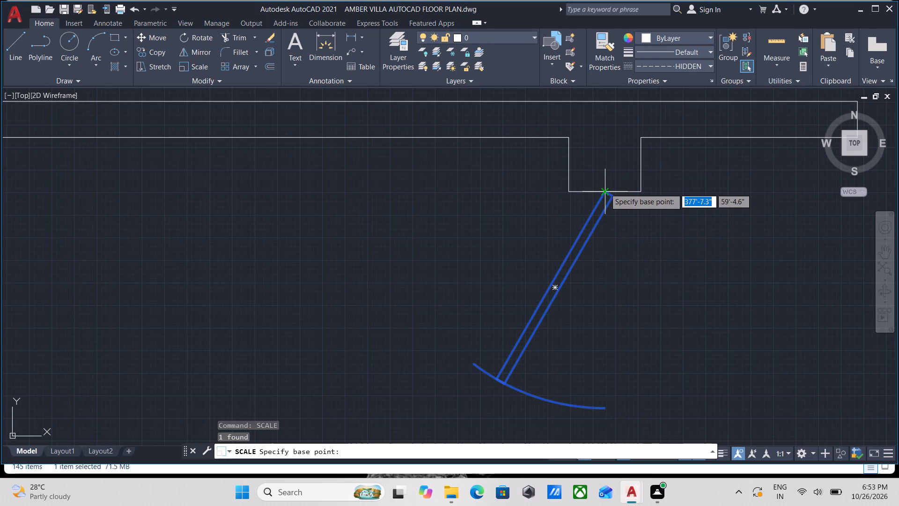
click(605, 188)
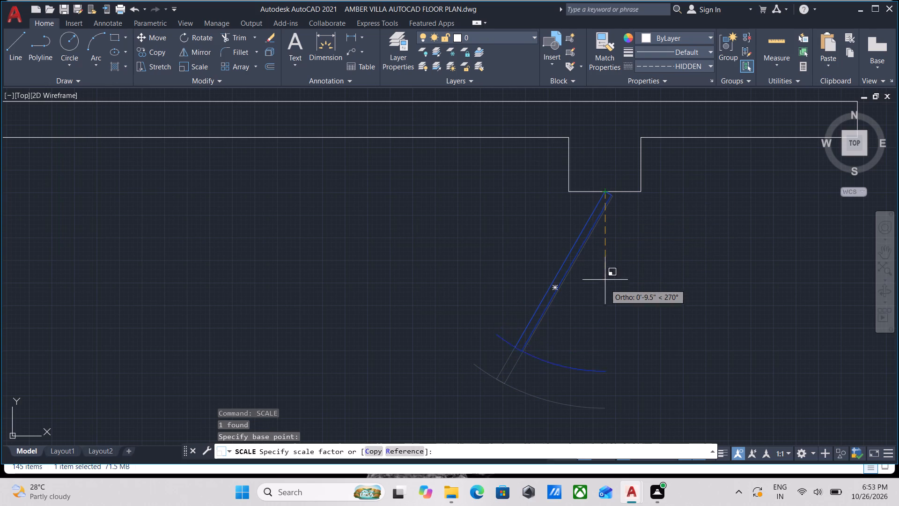
key(r)
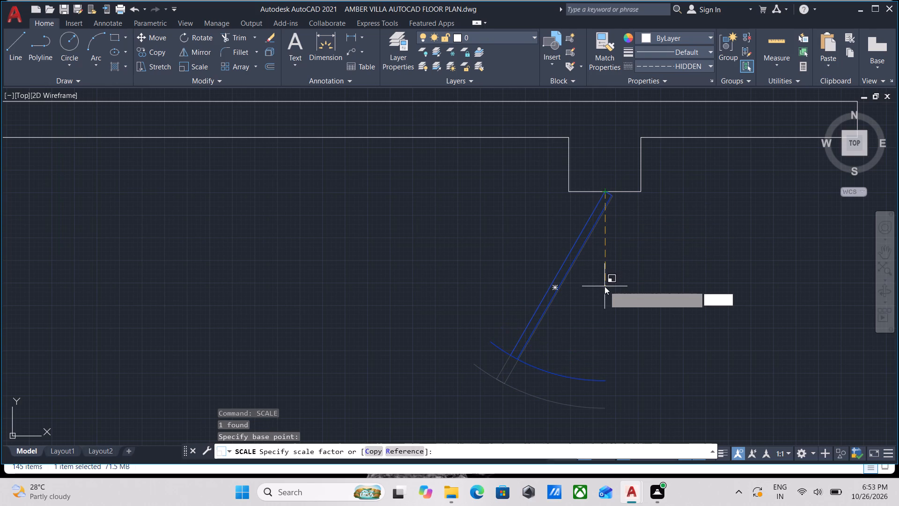
key(Return)
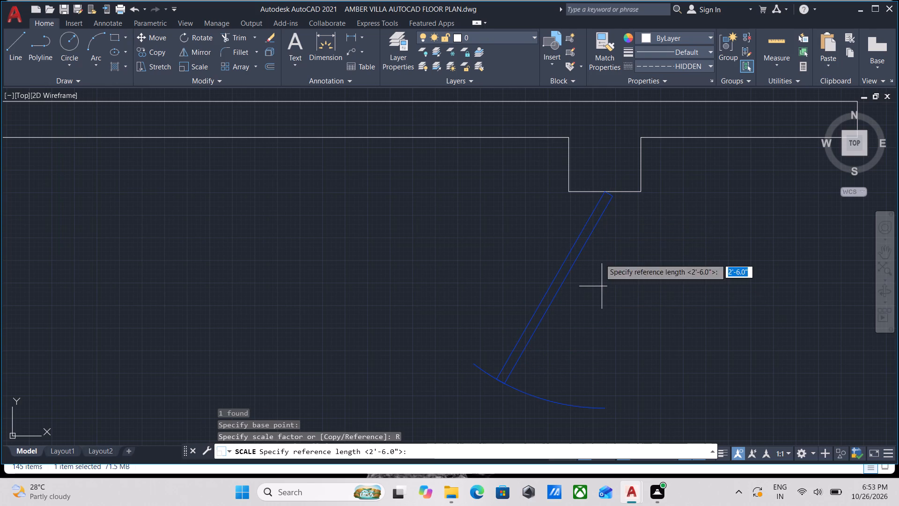
click(608, 188)
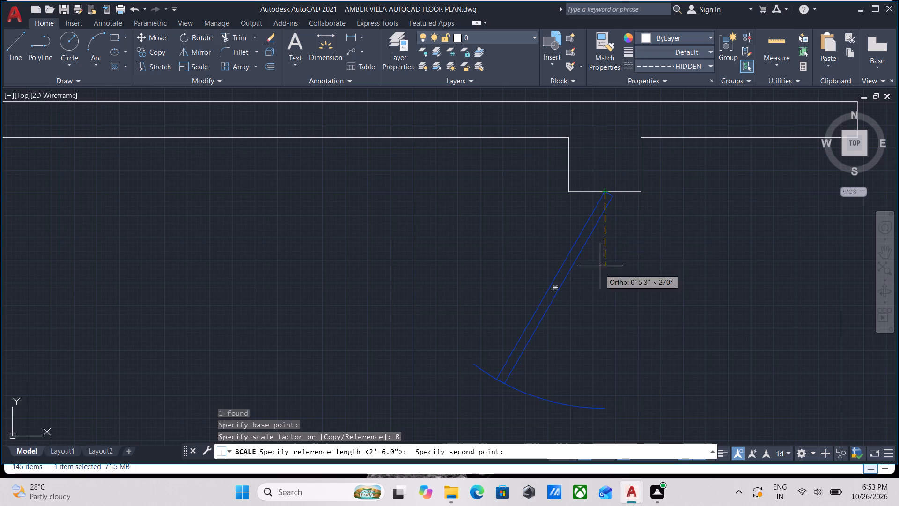
click(604, 408)
middle_drag(603, 426, 593, 369)
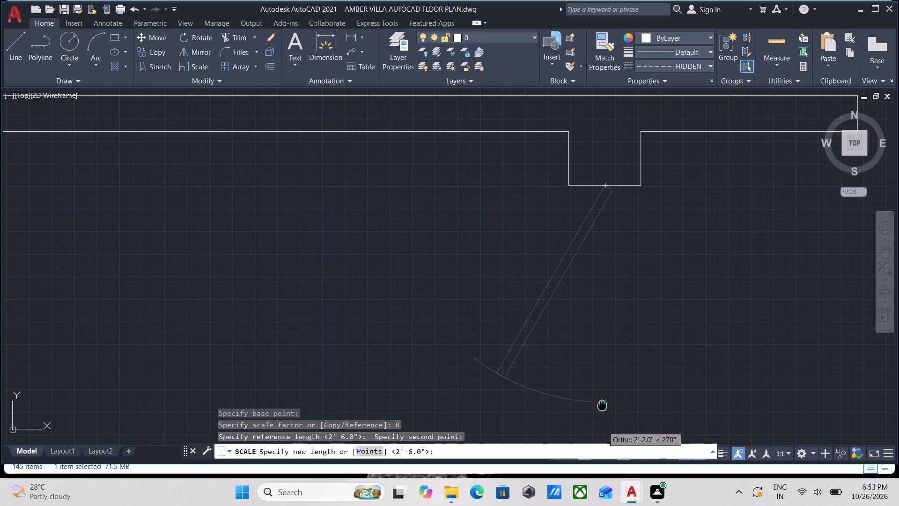
middle_drag(593, 369, 605, 295)
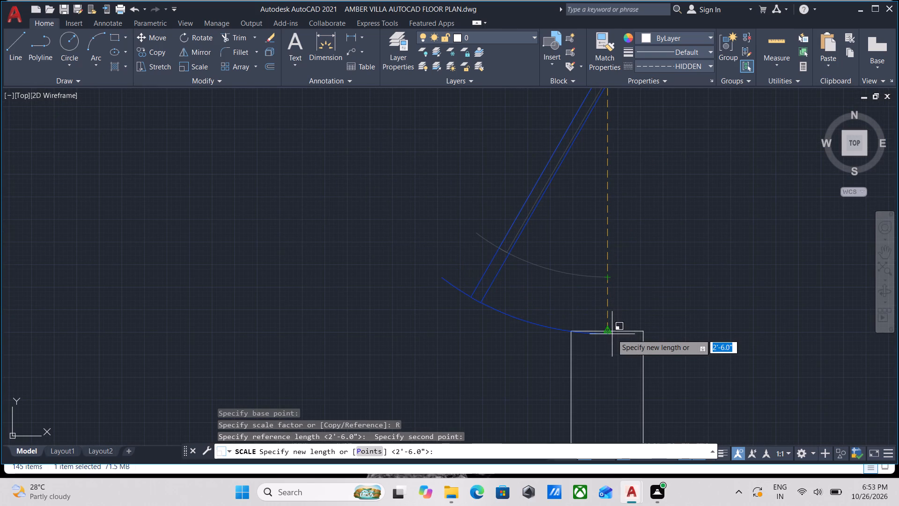
click(608, 328)
Examine the scaled door's fit in the partition opening and its surroundings between the two small rooms.
scroll(624, 317, down, 2)
middle_drag(624, 317, 624, 349)
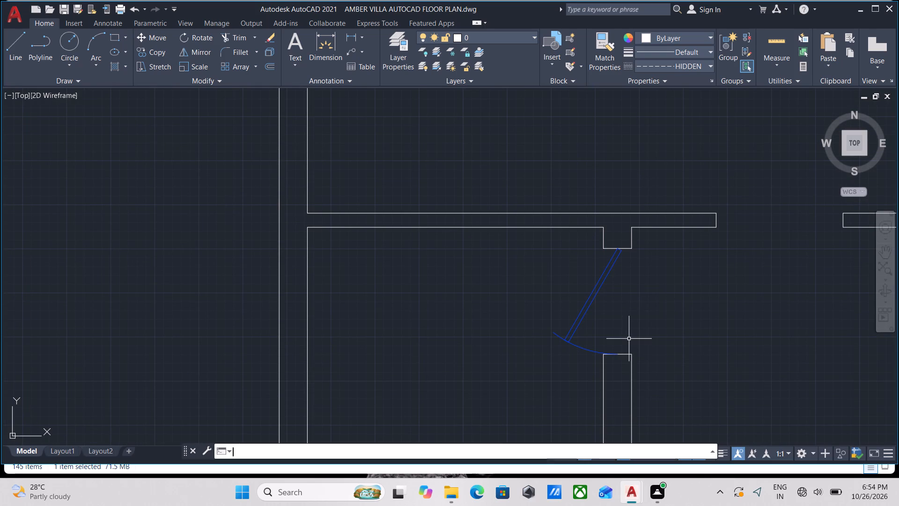
key(super+Up)
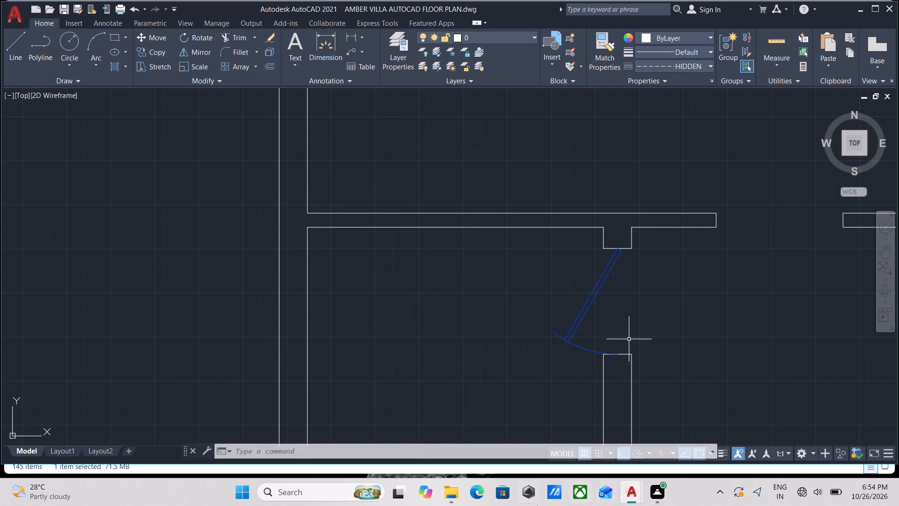
scroll(604, 293, down, 1)
middle_drag(604, 293, 590, 344)
scroll(592, 332, down, 1)
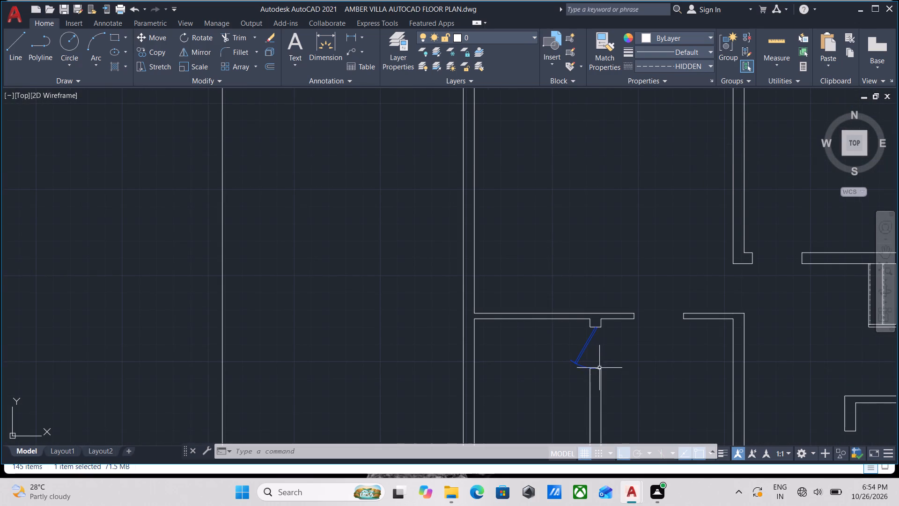
scroll(588, 377, up, 1)
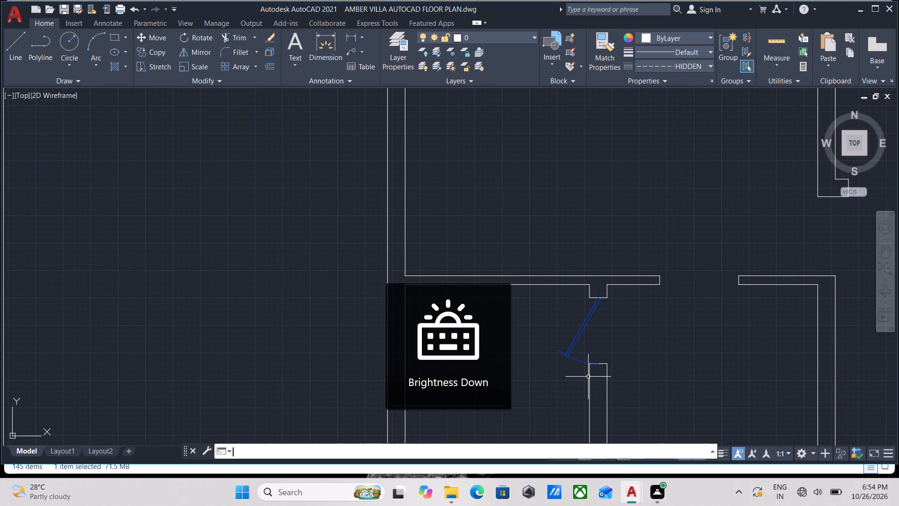
scroll(702, 349, up, 1)
scroll(588, 340, up, 1)
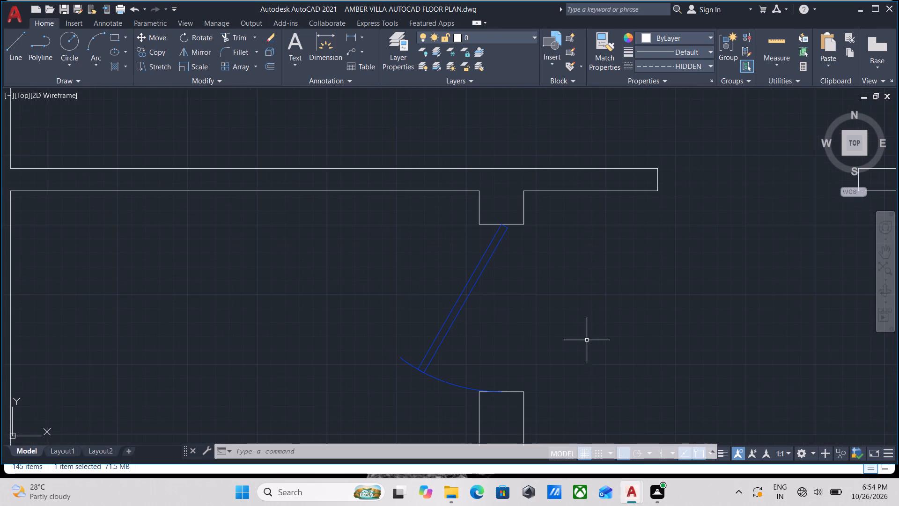
middle_drag(486, 328, 494, 341)
scroll(500, 335, down, 1)
middle_drag(500, 335, 506, 343)
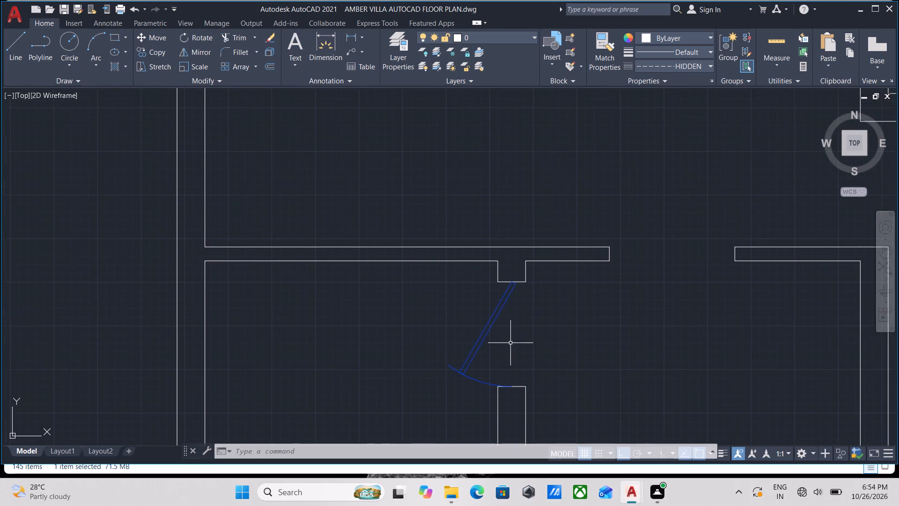
scroll(513, 342, down, 2)
middle_drag(513, 342, 569, 331)
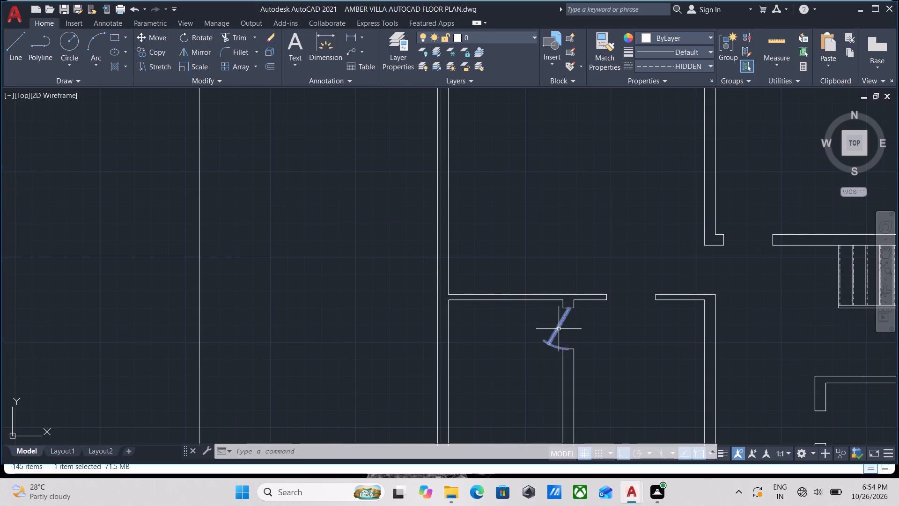
Examine the floor plan around the fitted partition door for the wall openings that still need doors.
middle_drag(559, 329, 477, 327)
middle_drag(501, 326, 455, 286)
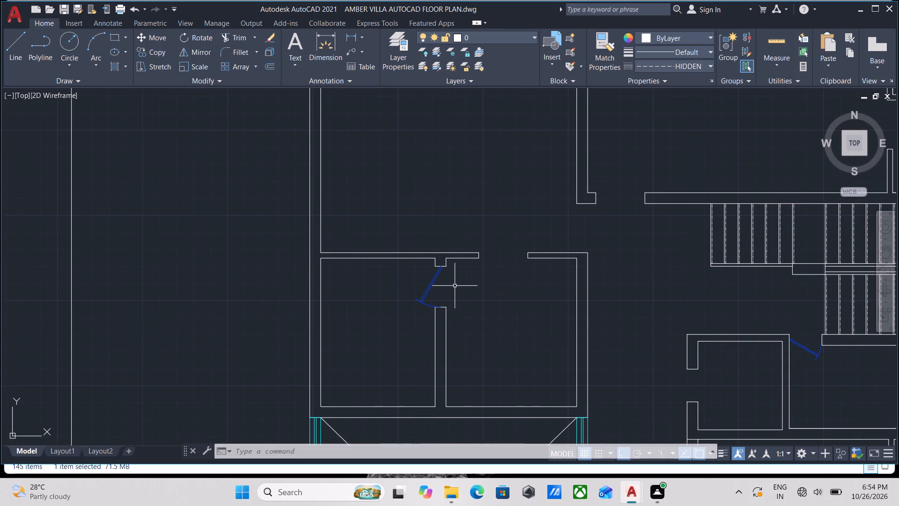
scroll(460, 286, down, 2)
middle_drag(488, 310, 488, 299)
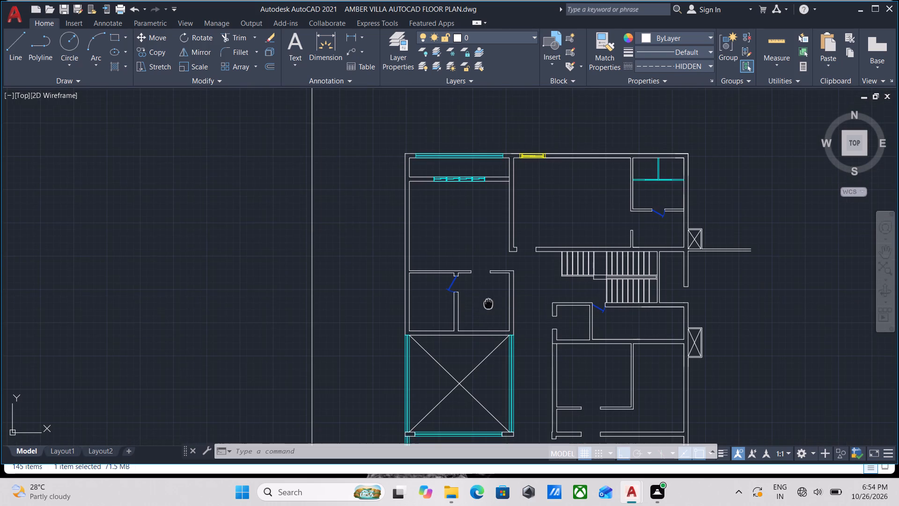
middle_drag(488, 299, 504, 394)
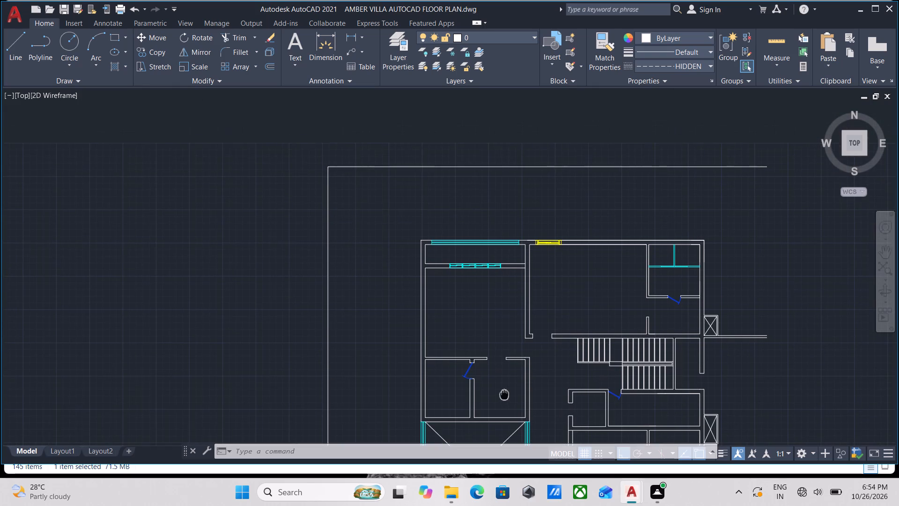
middle_drag(504, 394, 504, 407)
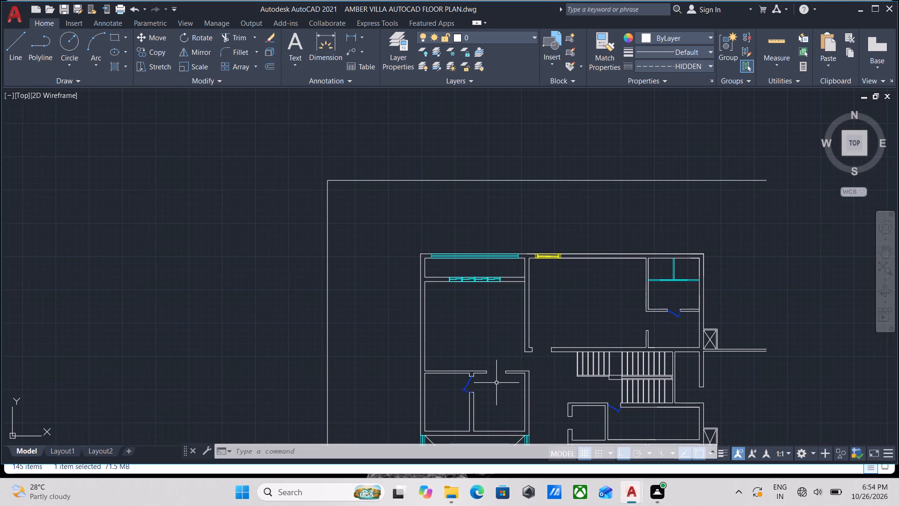
scroll(503, 368, up, 1)
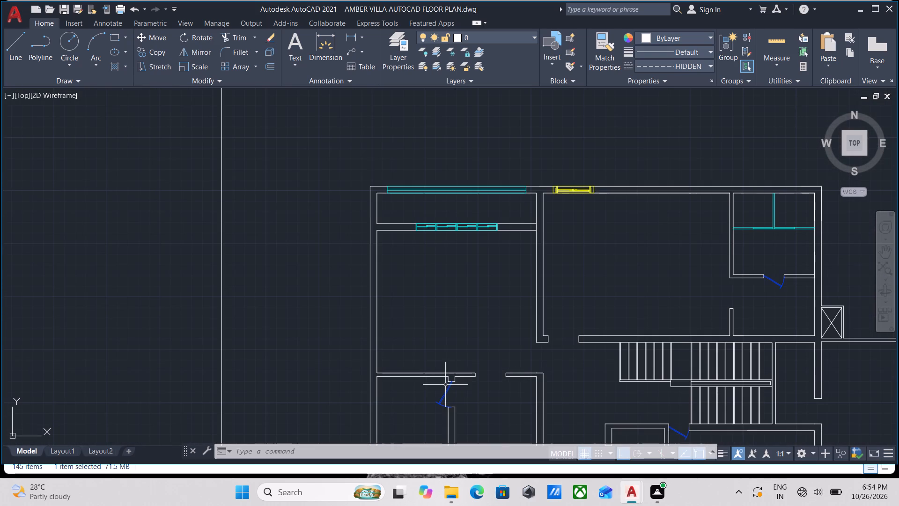
scroll(446, 393, up, 1)
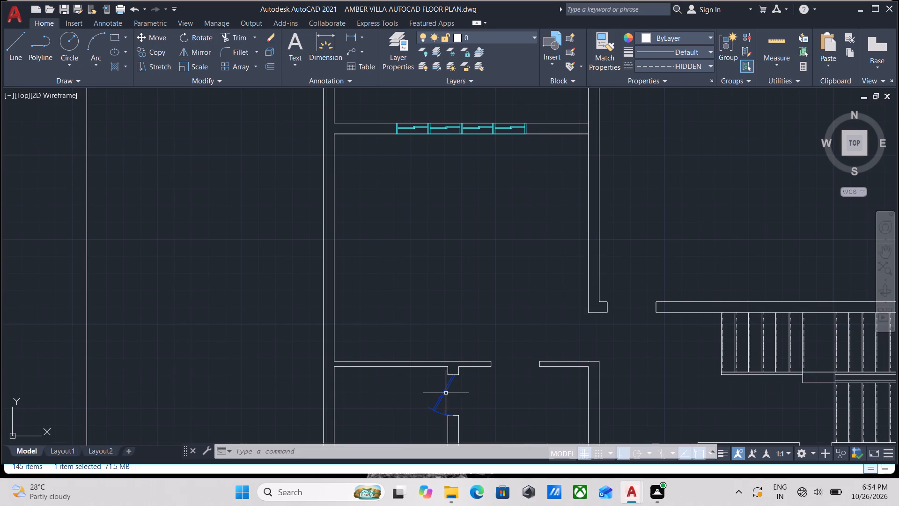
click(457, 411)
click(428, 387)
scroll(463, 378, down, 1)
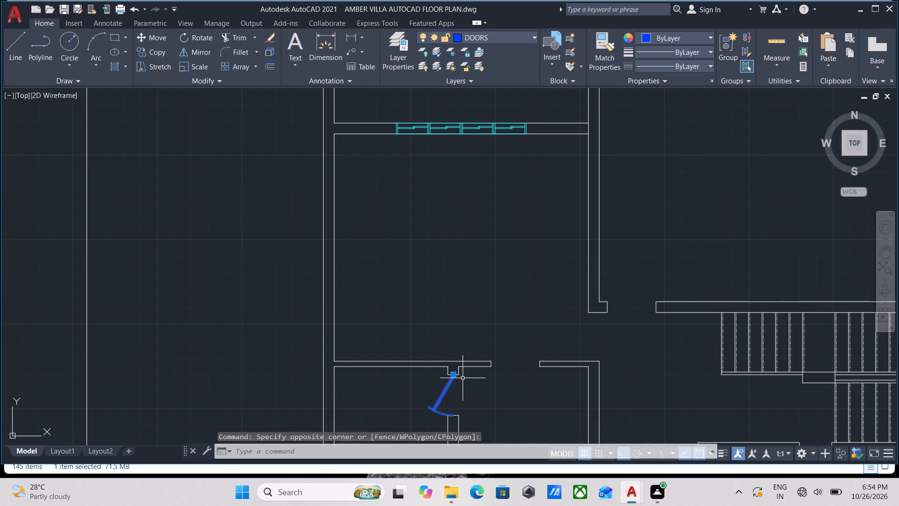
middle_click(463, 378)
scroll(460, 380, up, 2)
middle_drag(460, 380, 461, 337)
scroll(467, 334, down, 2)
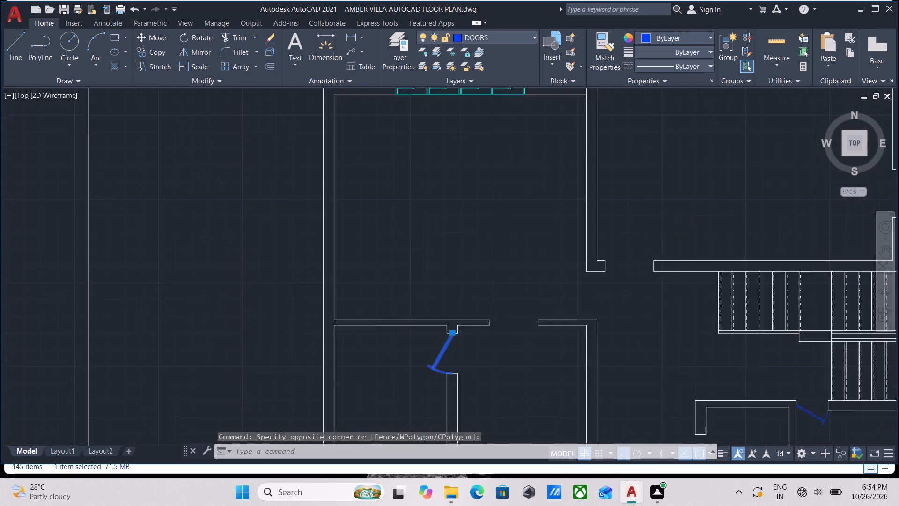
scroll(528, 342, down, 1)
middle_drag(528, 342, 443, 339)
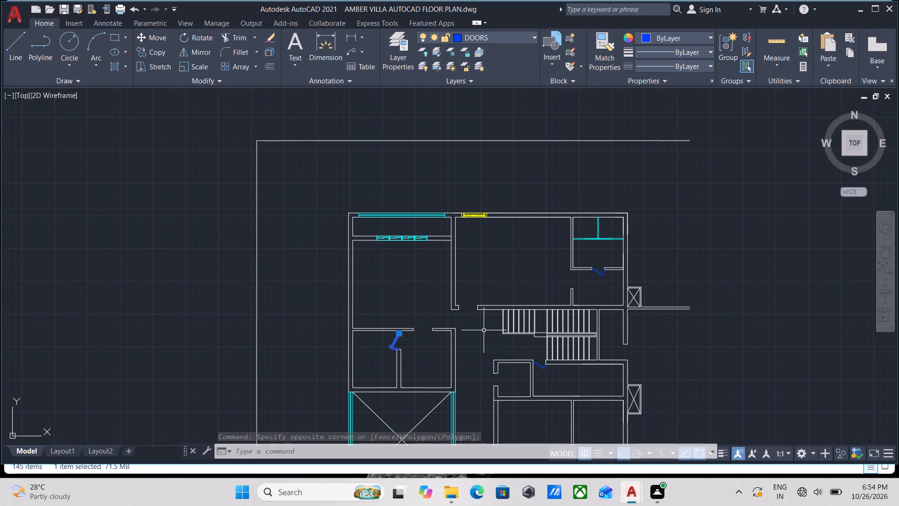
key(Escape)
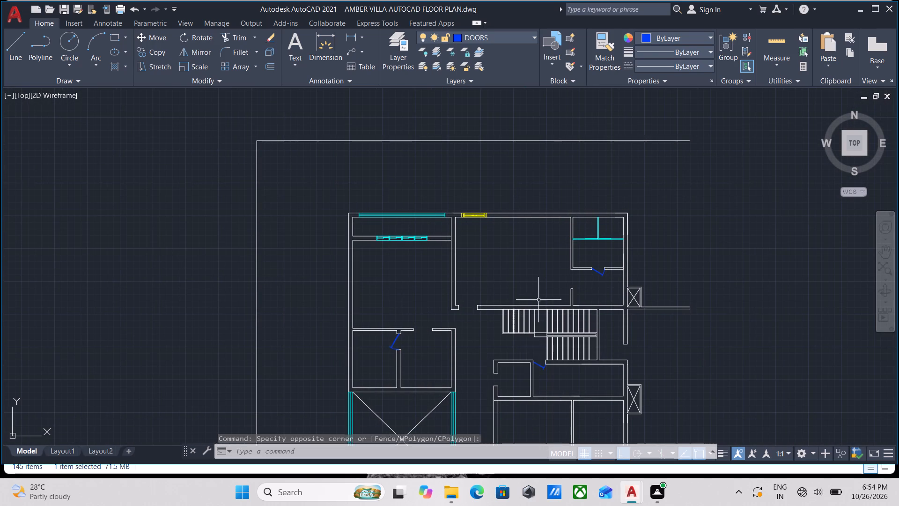
Copy the door below the cyan-partitioned room from its hinge corner to the wall stub's end midpoint at the opening west of the stairs, with Ortho off.
scroll(564, 281, up, 1)
middle_drag(564, 281, 534, 312)
scroll(592, 292, up, 2)
click(601, 320)
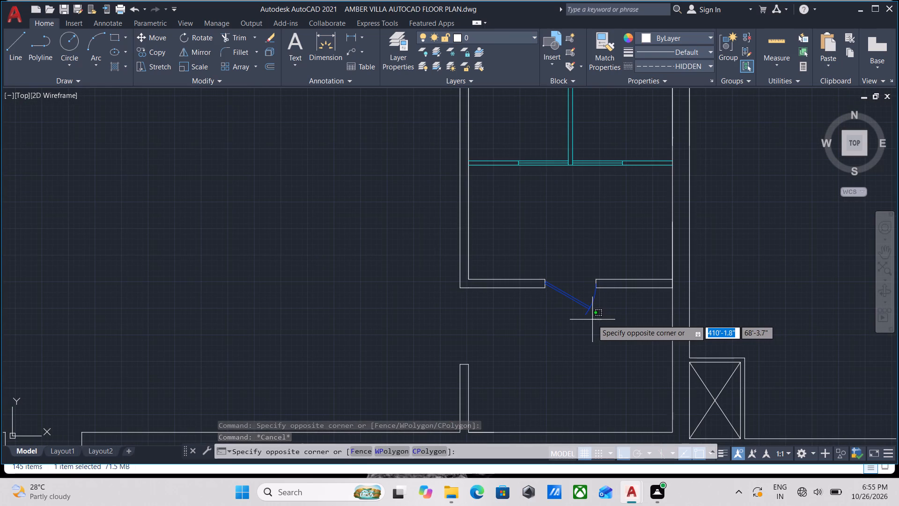
click(570, 307)
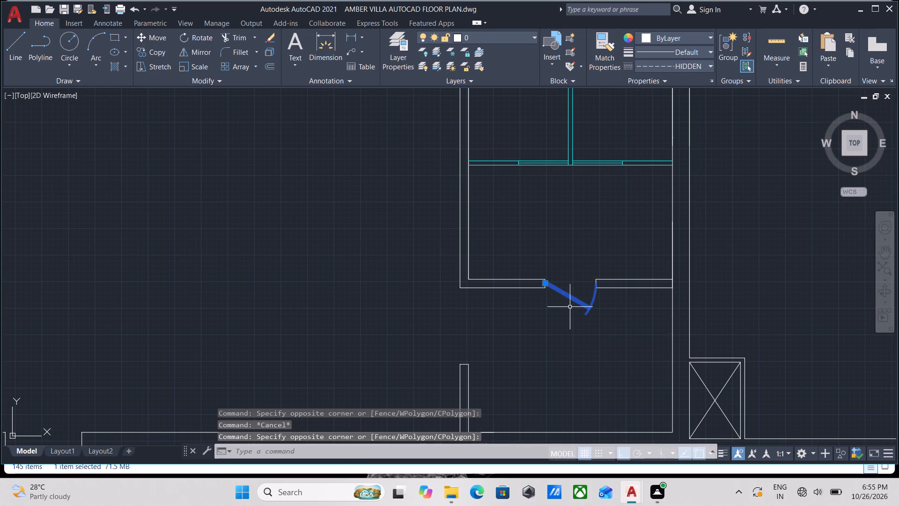
text(co)
key(Return)
scroll(558, 286, up, 1)
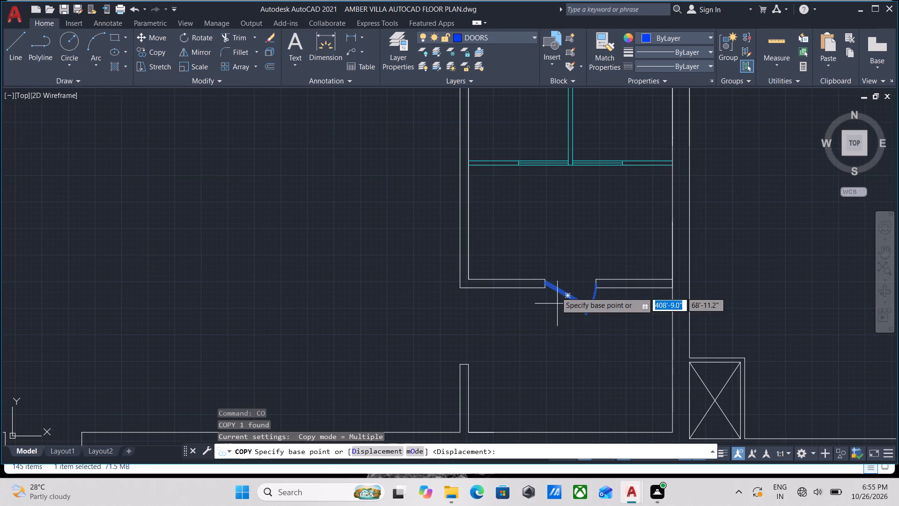
scroll(558, 286, up, 2)
scroll(530, 253, up, 2)
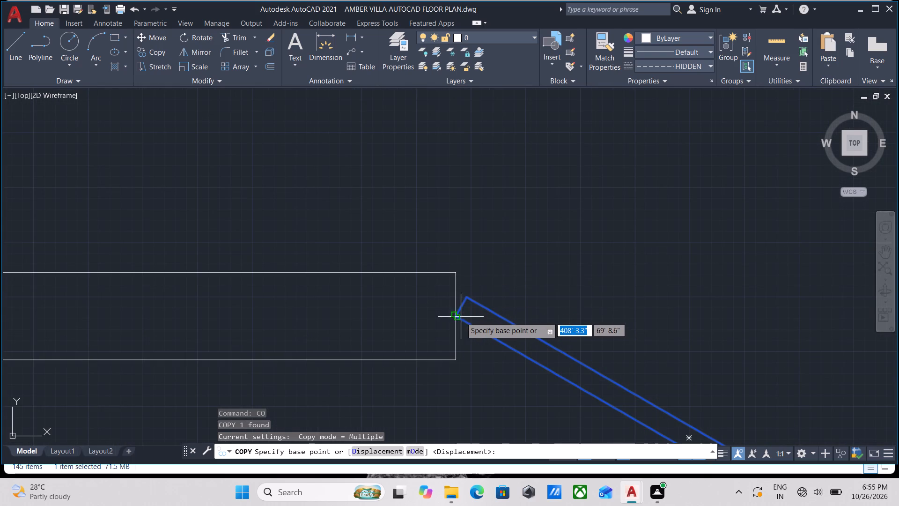
click(455, 319)
scroll(344, 346, down, 1)
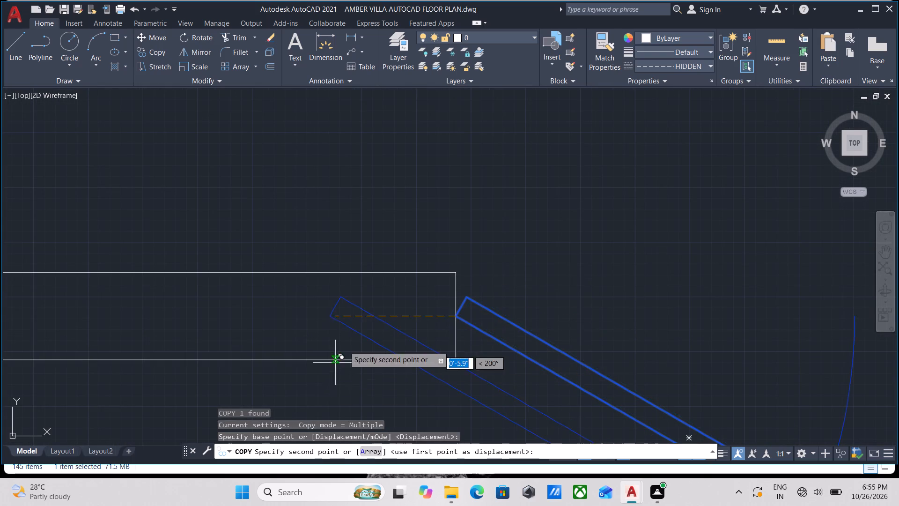
middle_drag(345, 344, 446, 275)
key(F8)
scroll(251, 300, down, 2)
middle_drag(242, 300, 322, 286)
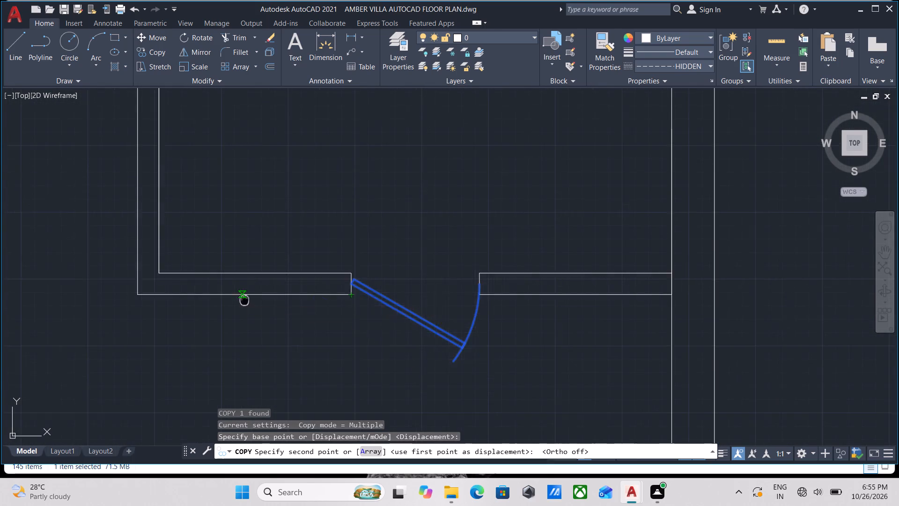
middle_drag(322, 286, 573, 239)
scroll(333, 323, down, 3)
middle_drag(332, 326, 501, 270)
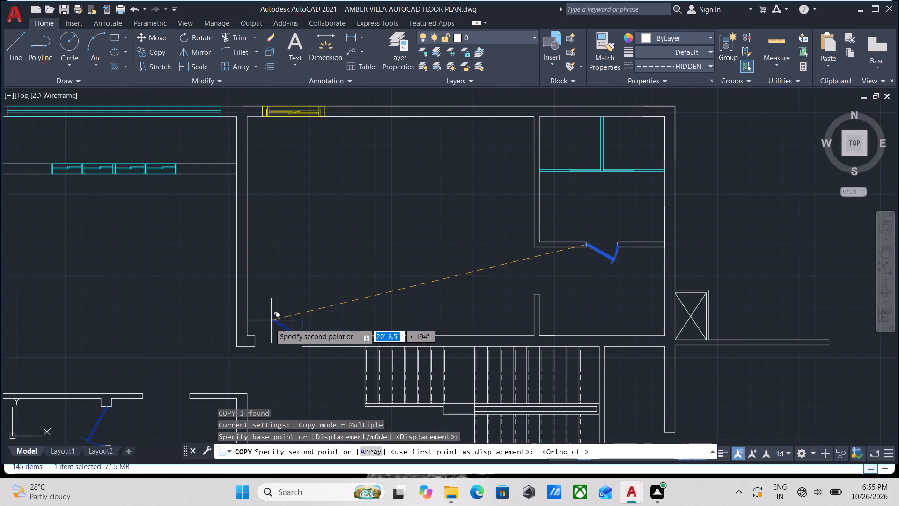
scroll(260, 334, up, 3)
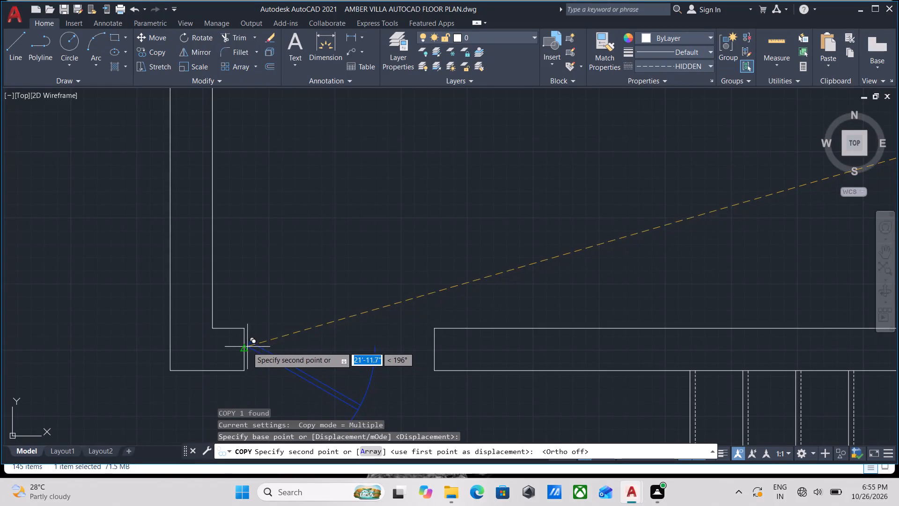
click(245, 348)
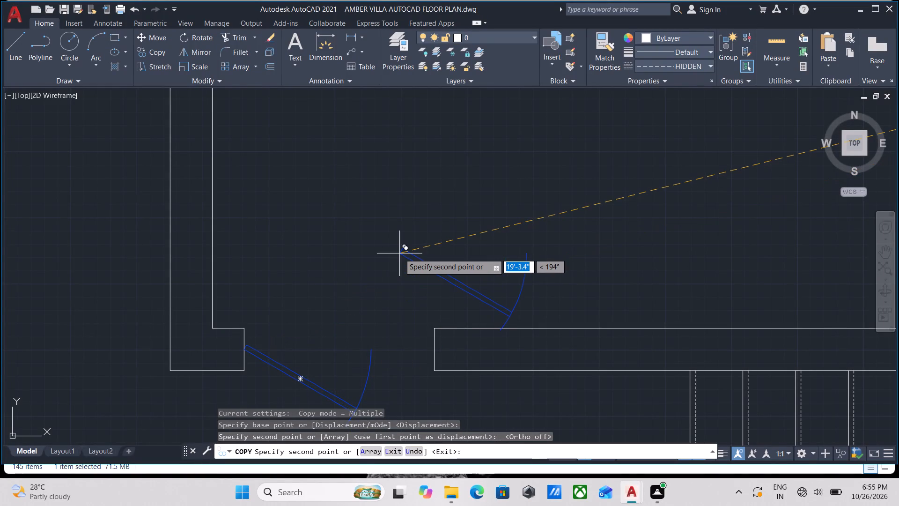
key(Escape)
Mirror the copied door about a horizontal line through its hinge, with Ortho on, erasing the source so it swings northward.
middle_drag(352, 365, 488, 230)
click(516, 282)
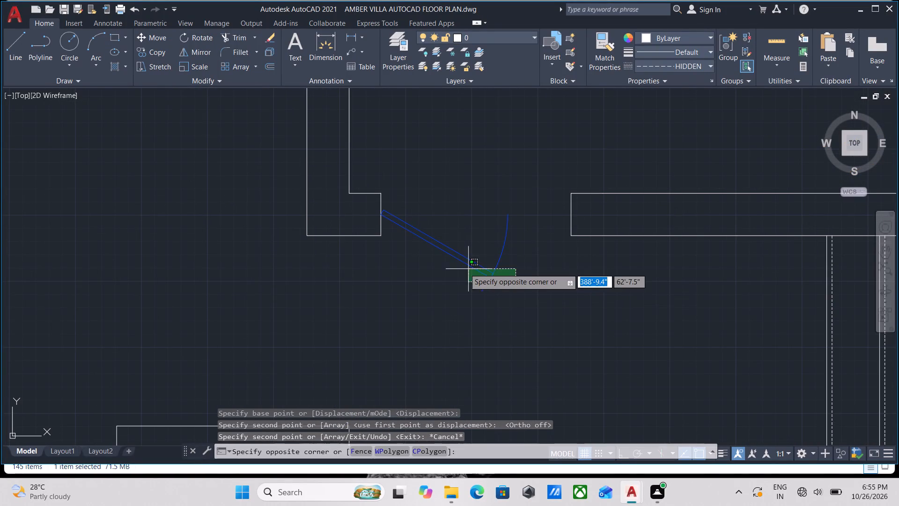
click(444, 266)
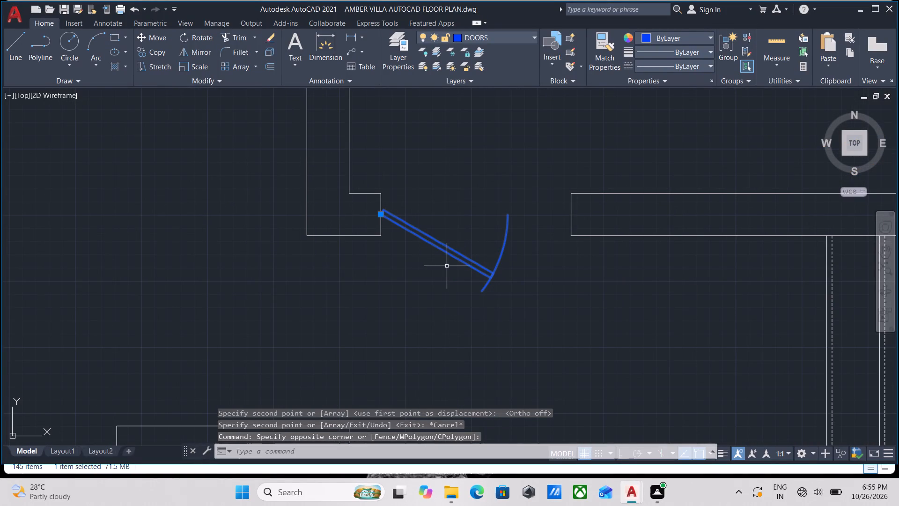
text(mi)
key(Return)
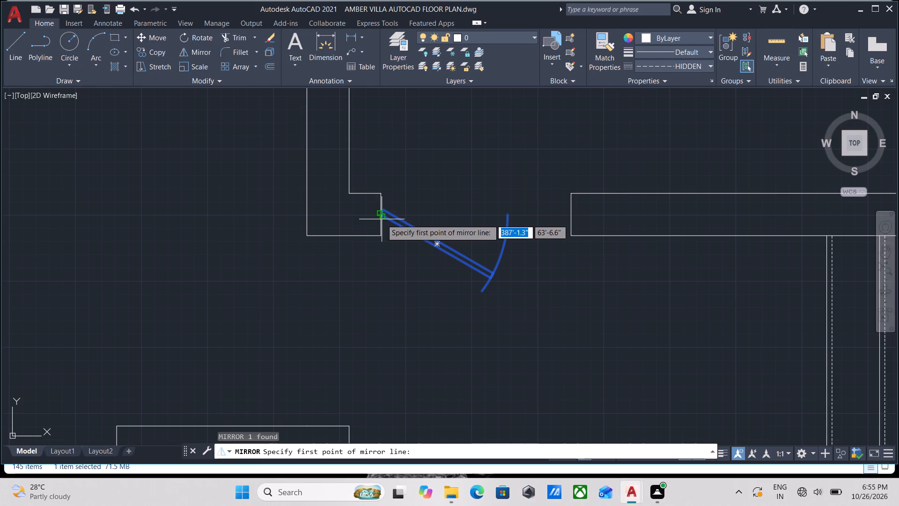
scroll(380, 215, up, 2)
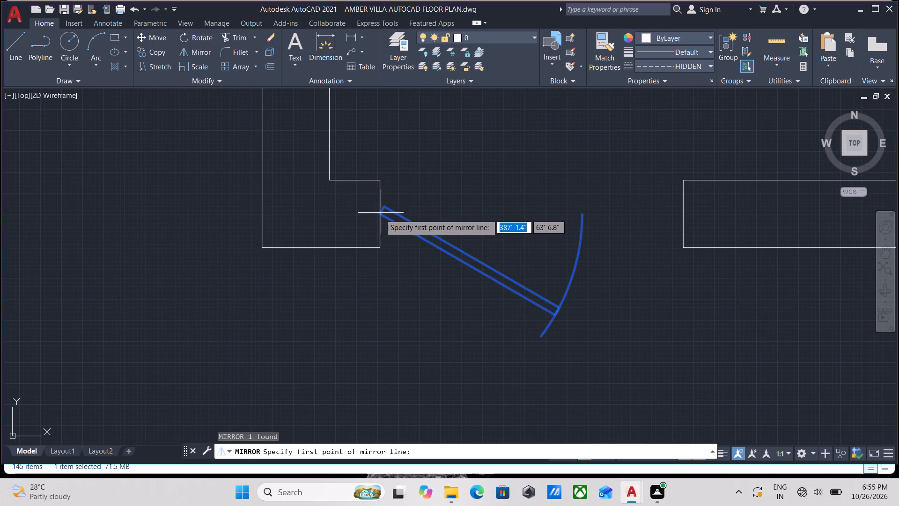
click(380, 214)
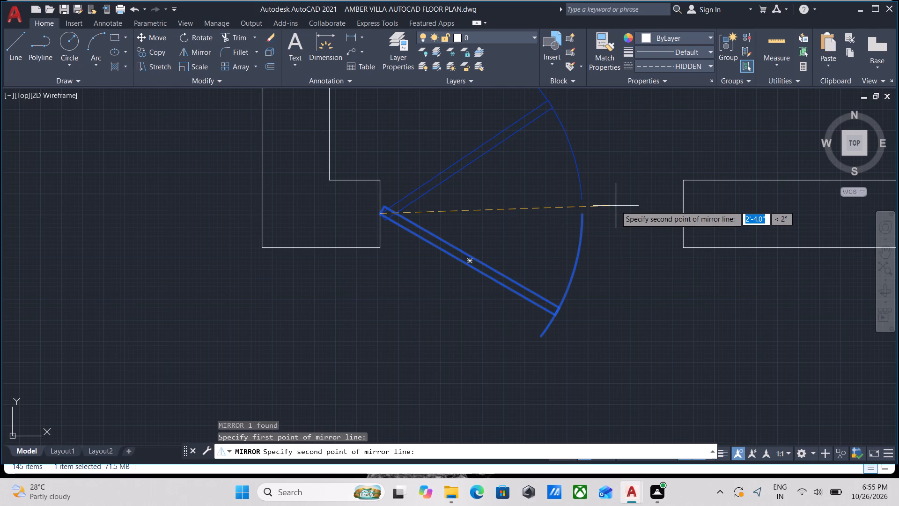
key(F8)
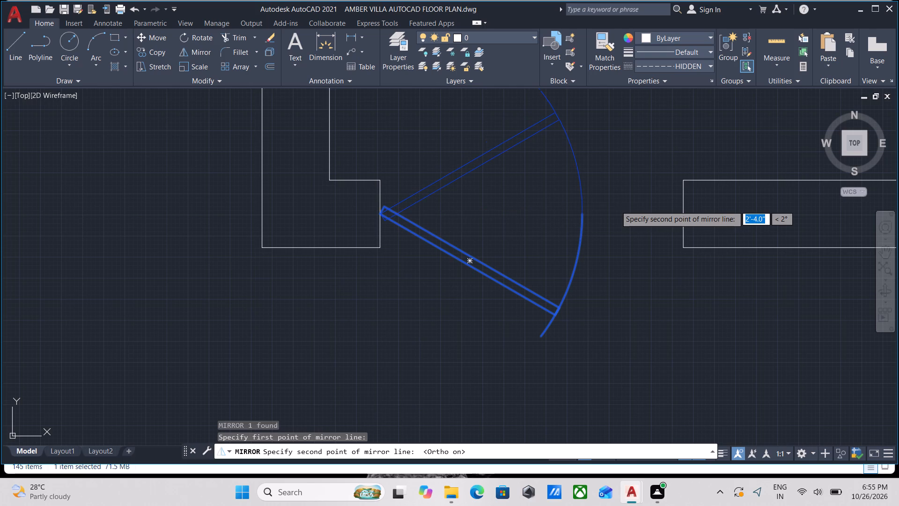
click(680, 215)
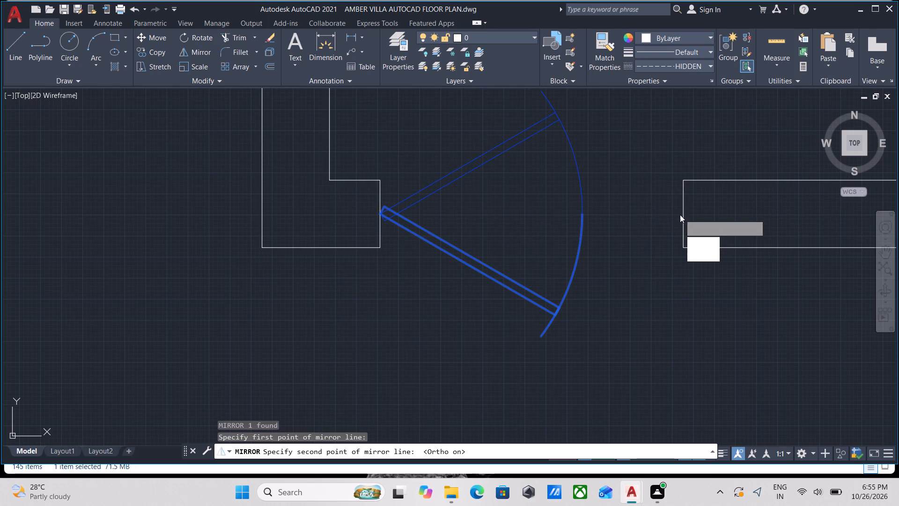
click(693, 245)
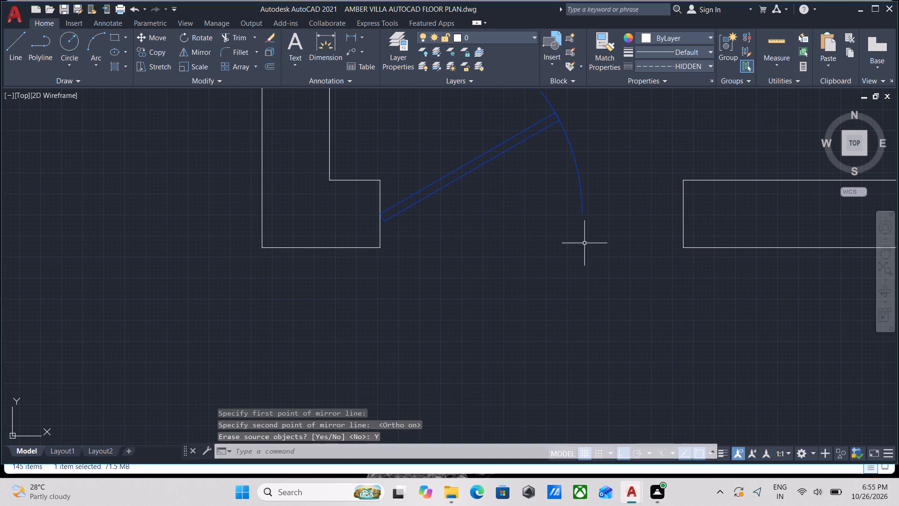
Scale the mirrored door west of the stairs from its hinge by reference, using its hinge-to-arc width as reference and the opposite wall end as new length.
scroll(487, 242, down, 1)
middle_drag(487, 242, 496, 305)
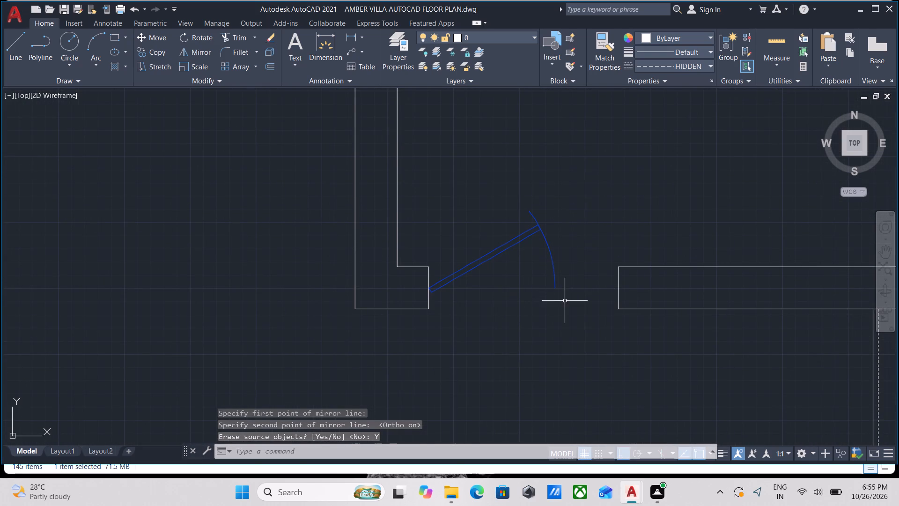
click(569, 302)
click(503, 251)
text(sca)
key(Return)
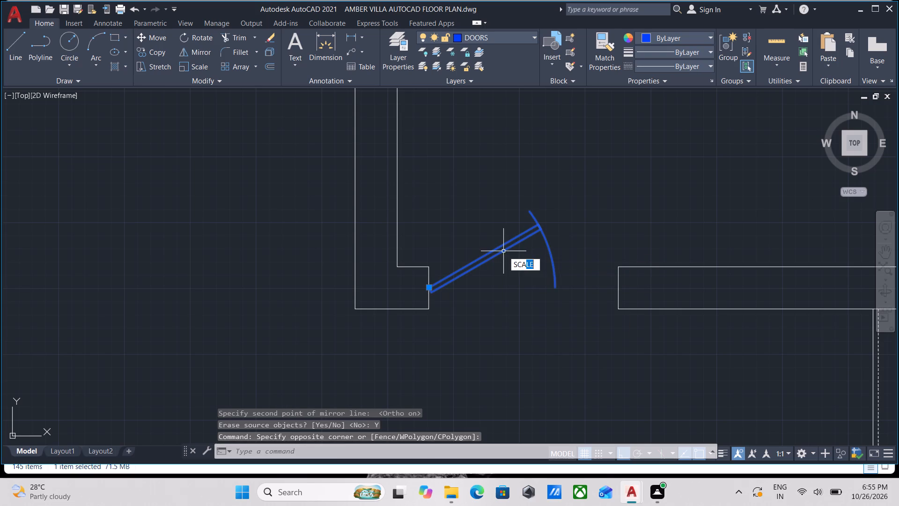
scroll(461, 283, up, 2)
scroll(382, 292, up, 1)
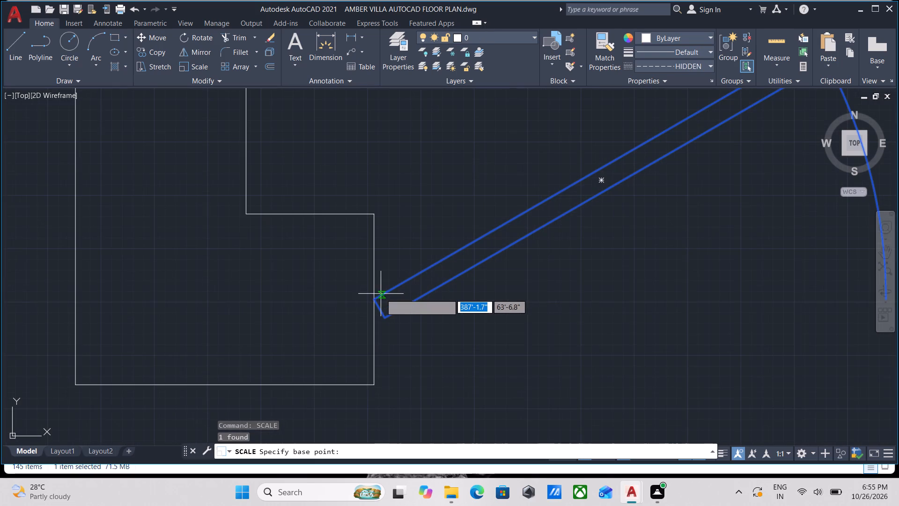
scroll(373, 300, up, 2)
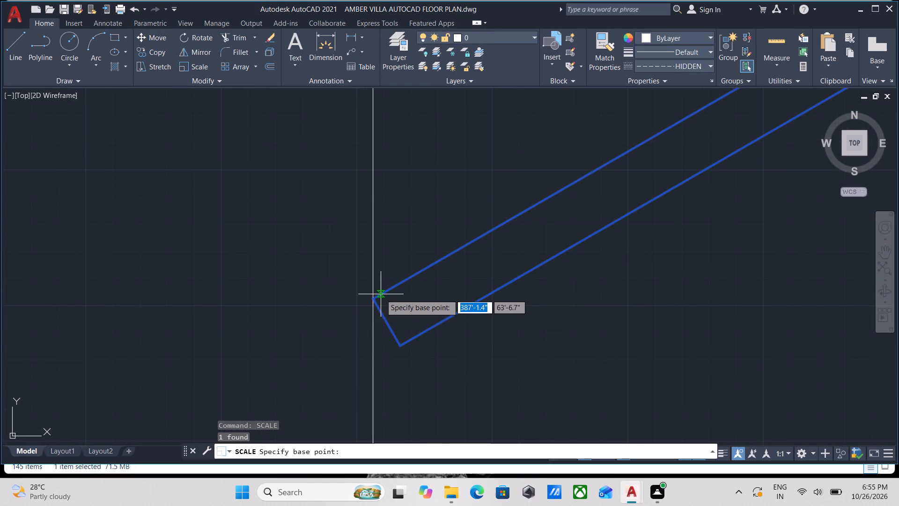
click(374, 298)
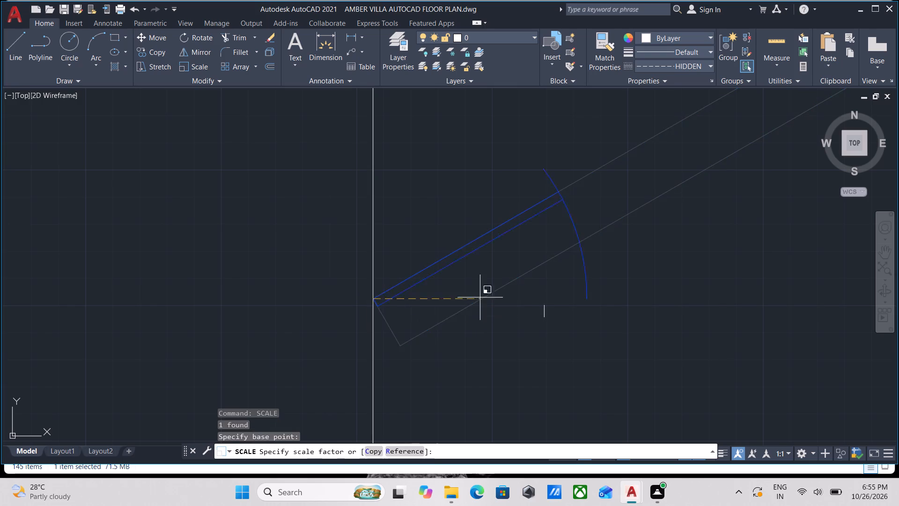
scroll(645, 296, down, 1)
middle_drag(645, 296, 382, 296)
scroll(590, 272, down, 2)
middle_drag(590, 272, 478, 290)
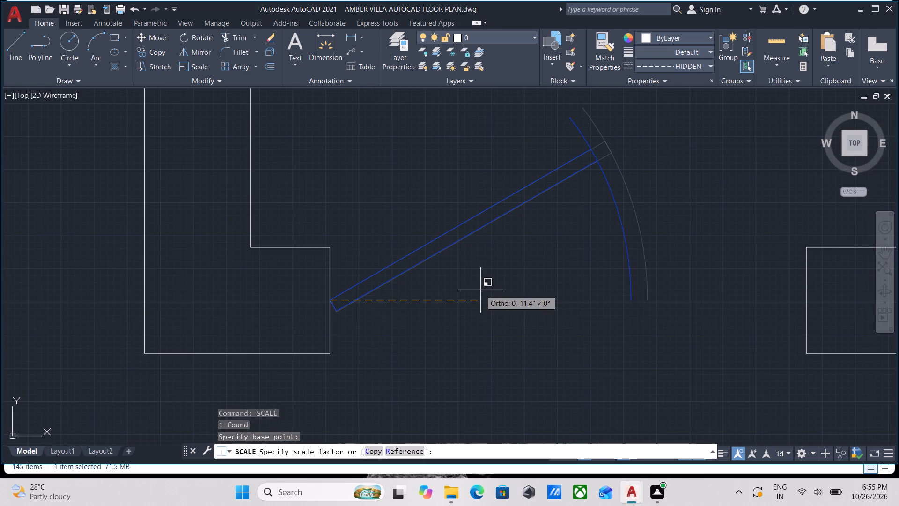
key(r)
key(Return)
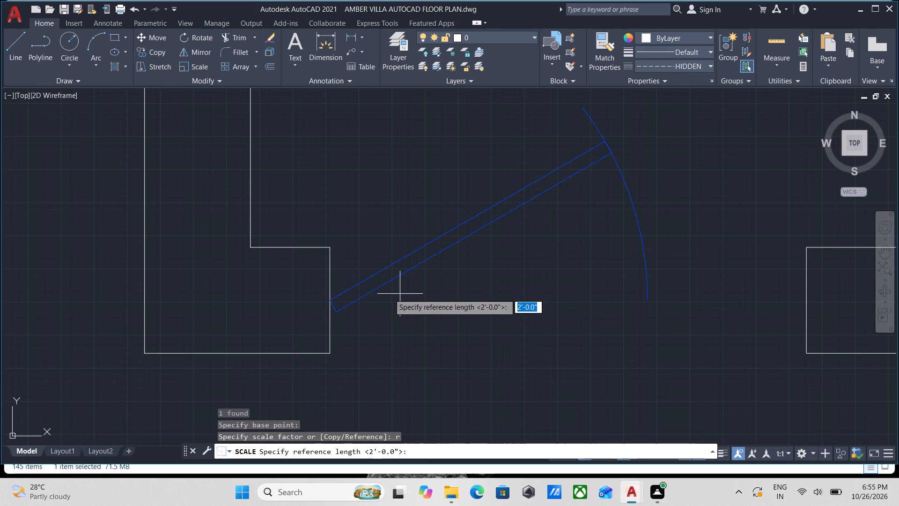
scroll(328, 292, up, 2)
click(330, 314)
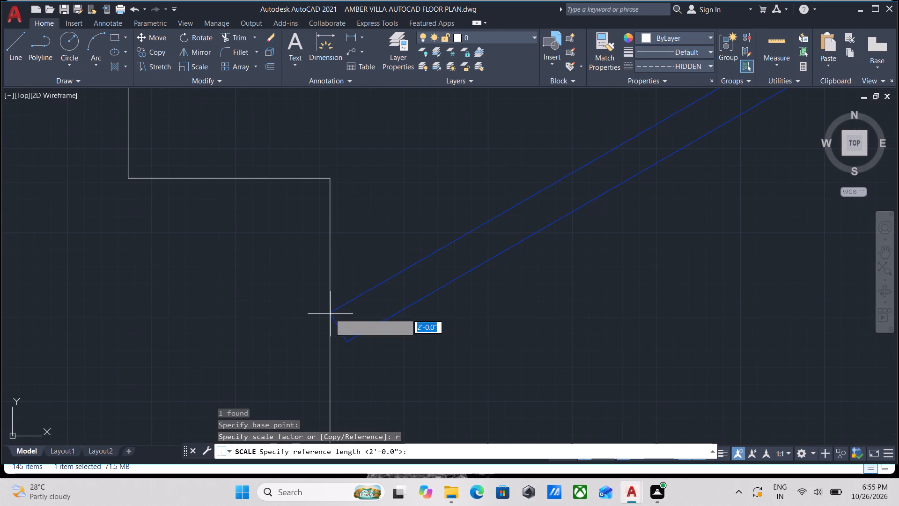
middle_drag(680, 294, 293, 315)
scroll(576, 293, down, 2)
middle_drag(575, 293, 446, 301)
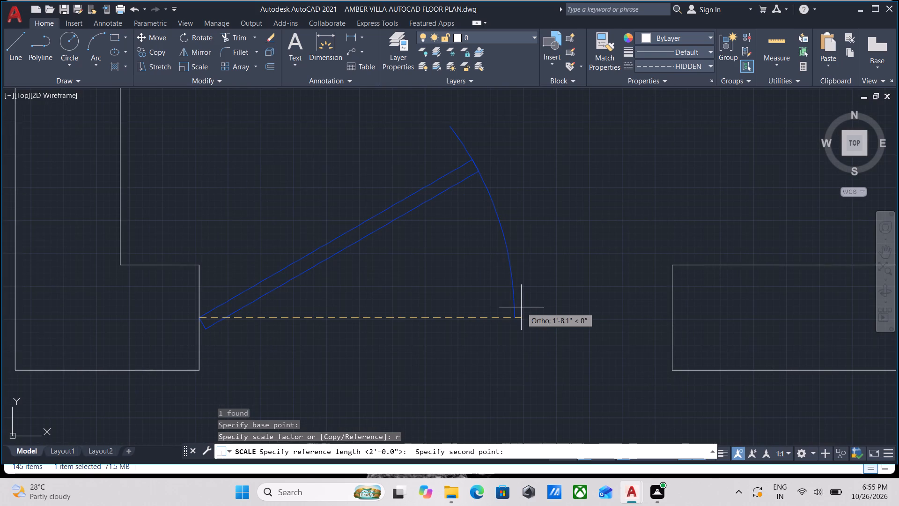
click(515, 320)
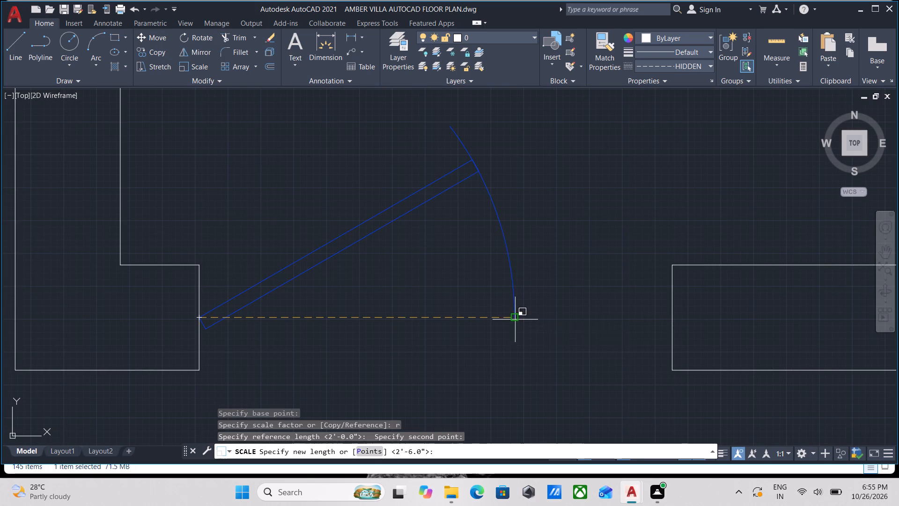
click(673, 319)
scroll(558, 299, down, 3)
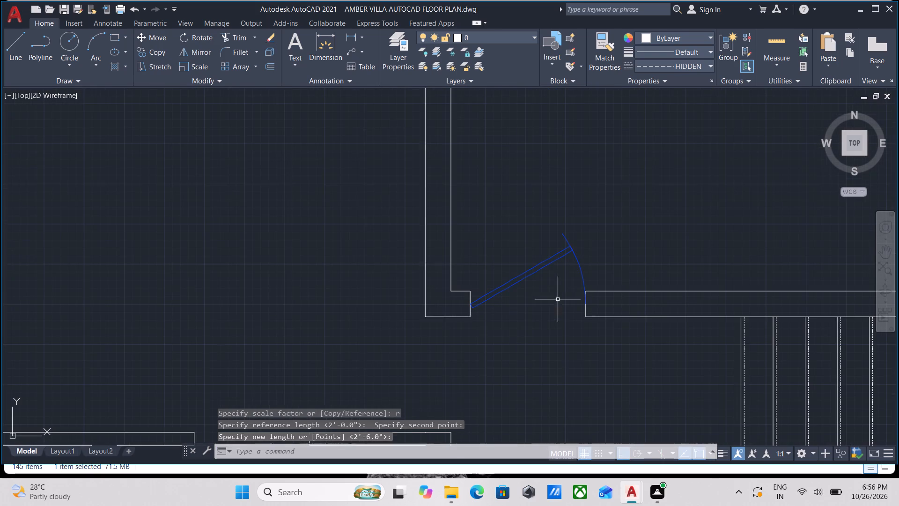
key(Escape)
Trim the wall line crossing the junction where the wall with the four-panel cyan window meets the north-south wall.
scroll(579, 292, down, 2)
middle_click(579, 292)
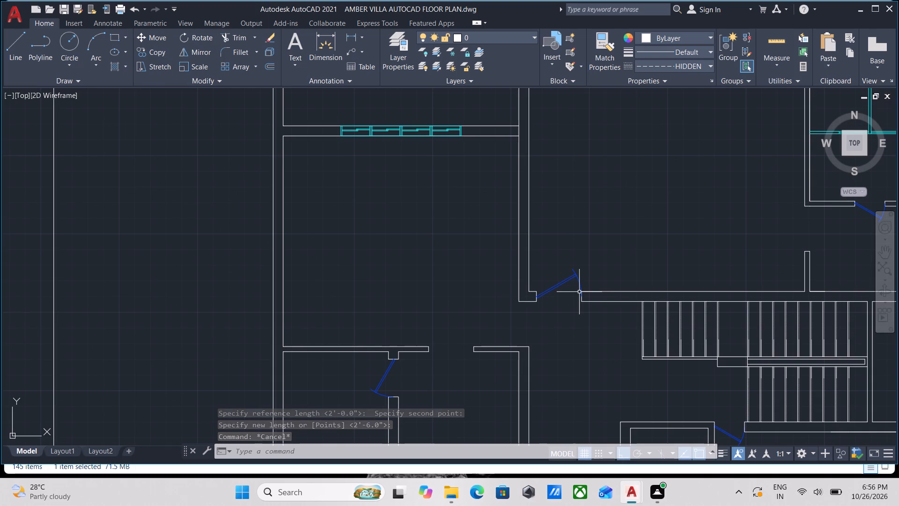
scroll(579, 292, down, 1)
middle_drag(579, 292, 581, 317)
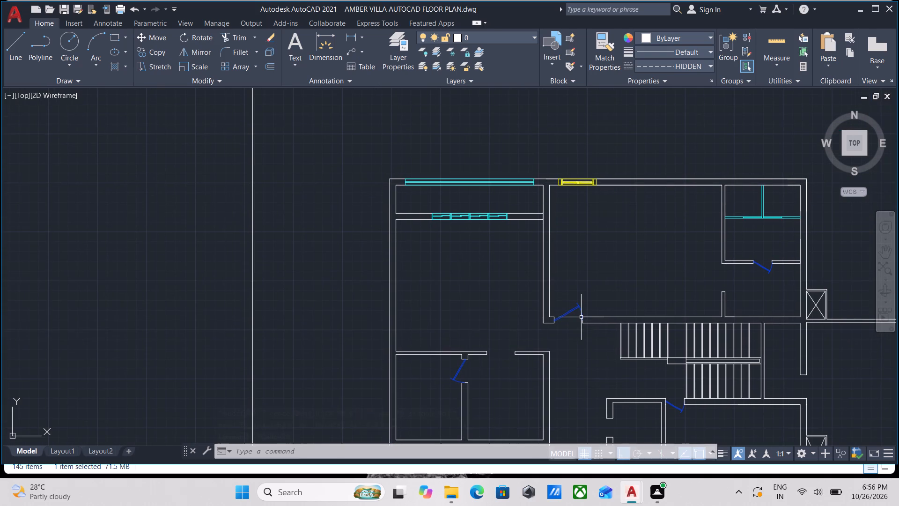
scroll(579, 264, up, 1)
scroll(507, 220, up, 1)
middle_drag(501, 191, 485, 269)
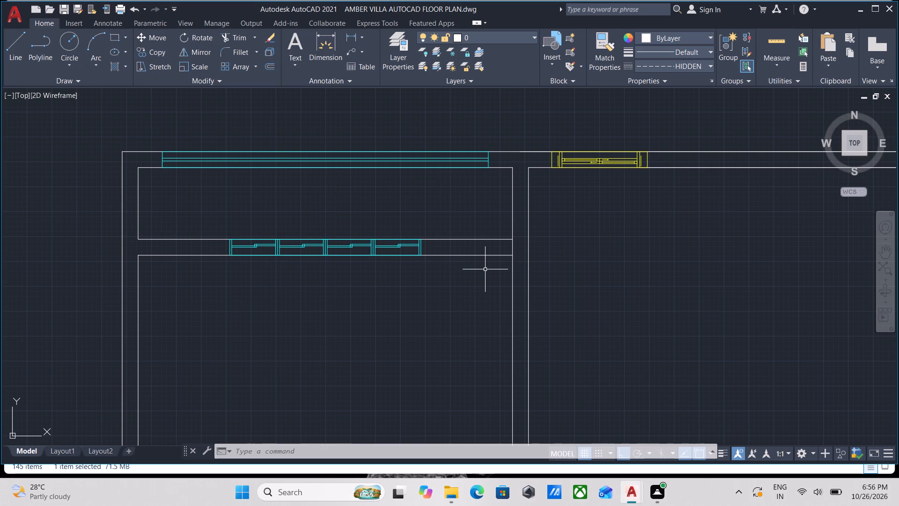
text(tr)
key(Return)
scroll(509, 242, up, 1)
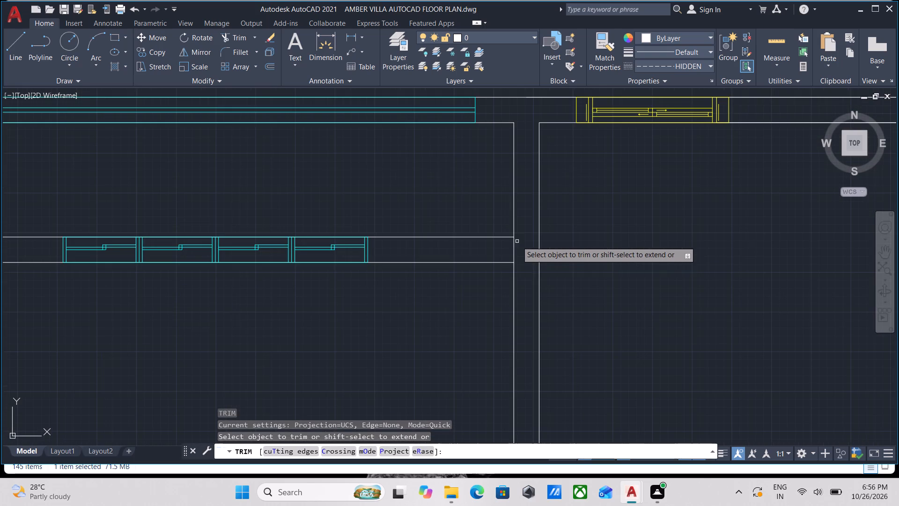
click(520, 253)
click(493, 242)
key(Escape)
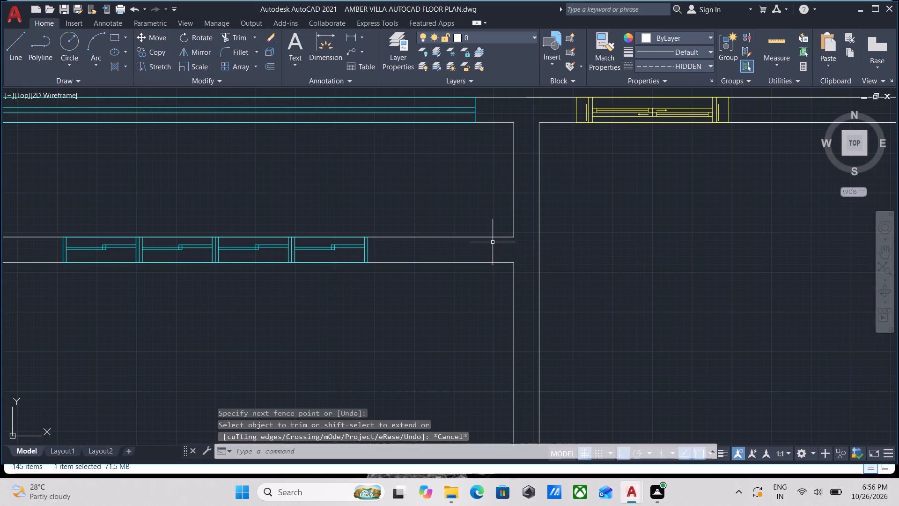
Examine the floor plan's rooms and walls for the openings that still need doors.
scroll(578, 265, down, 2)
scroll(668, 297, down, 1)
middle_drag(668, 297, 585, 249)
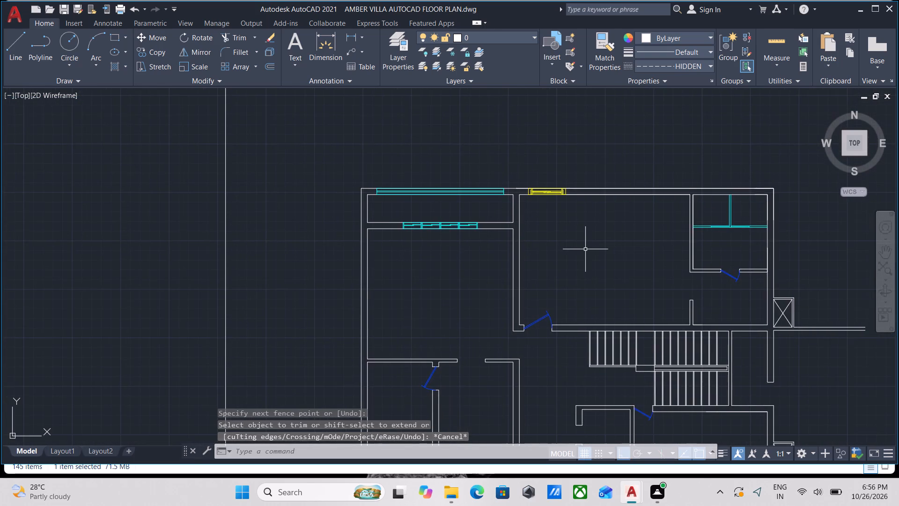
scroll(585, 249, down, 1)
middle_drag(585, 249, 587, 216)
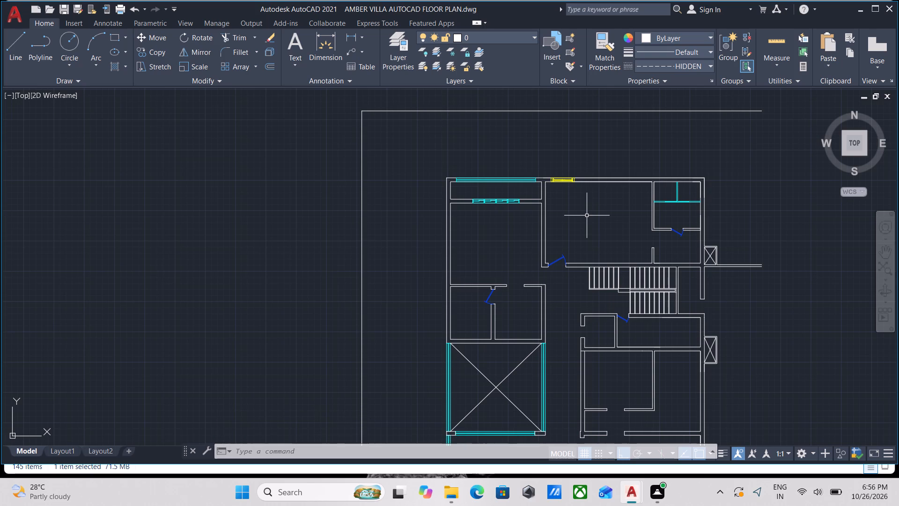
scroll(527, 339, up, 1)
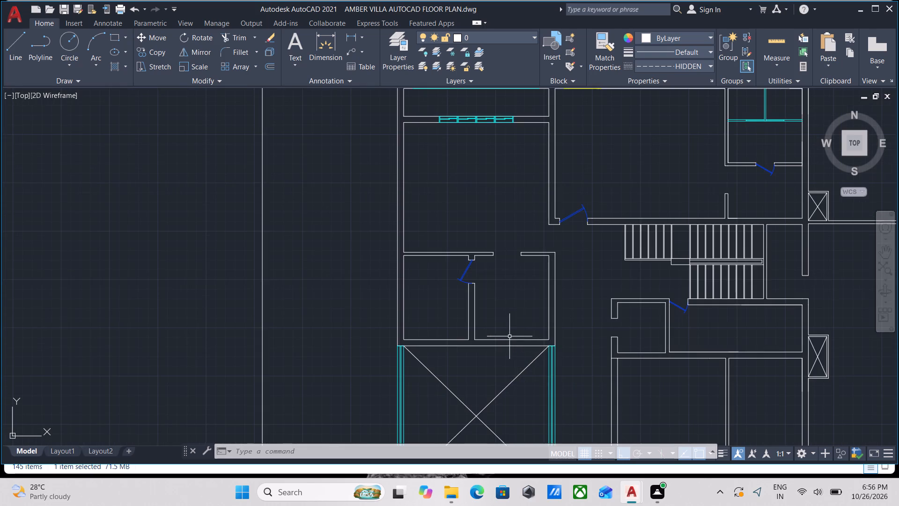
scroll(503, 327, up, 1)
scroll(495, 324, down, 1)
middle_drag(495, 324, 441, 327)
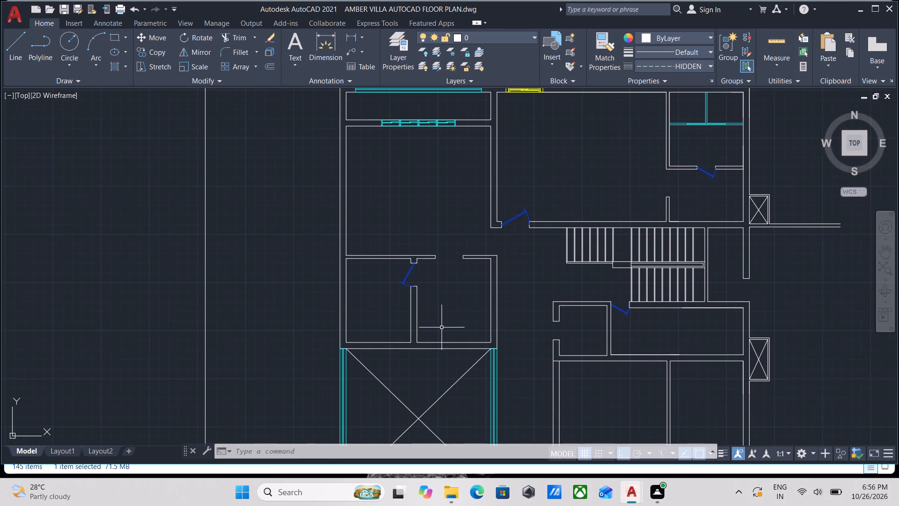
scroll(570, 333, up, 1)
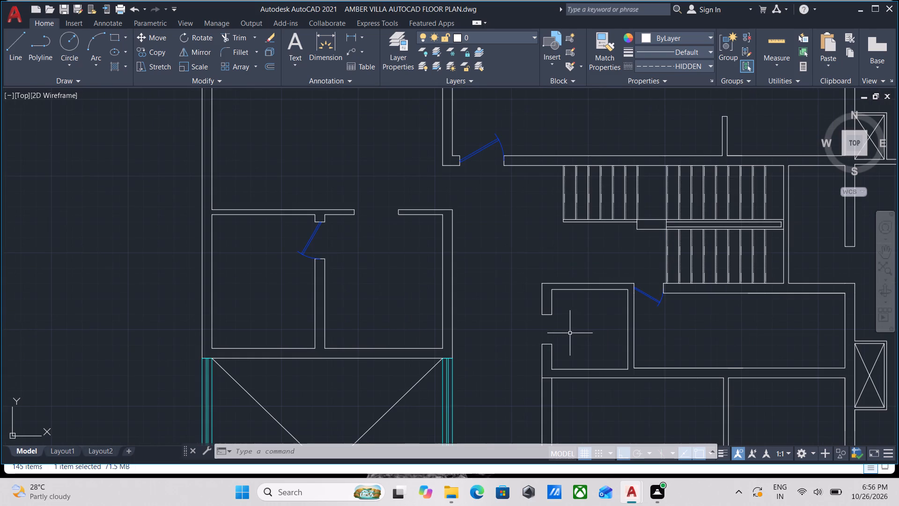
scroll(603, 344, down, 1)
middle_drag(603, 344, 607, 287)
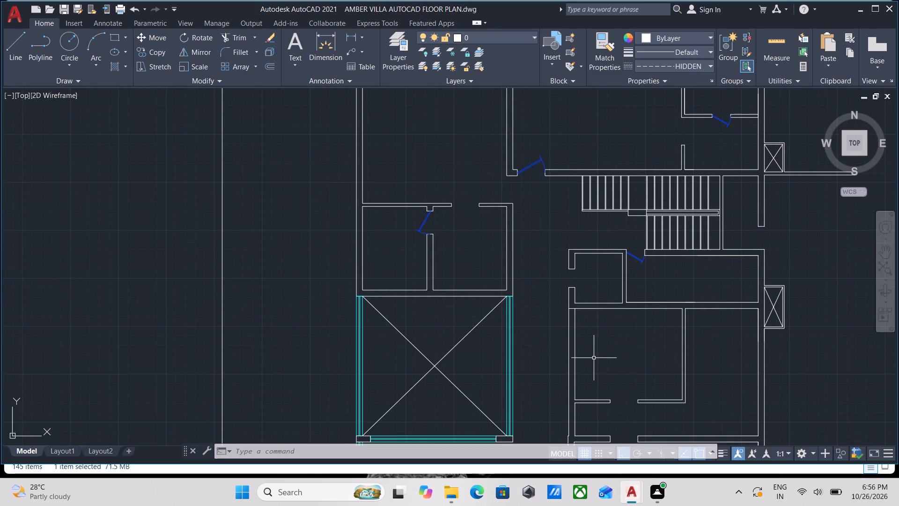
scroll(603, 352, down, 2)
middle_drag(604, 352, 634, 319)
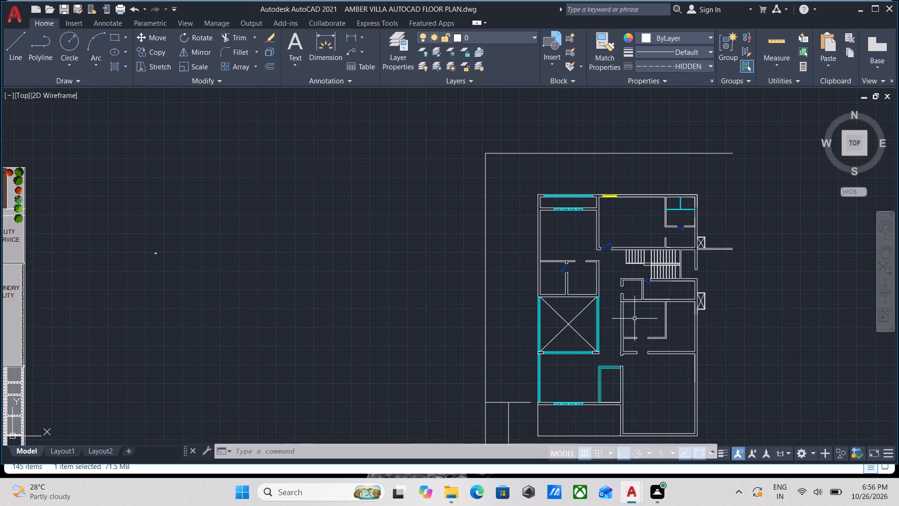
middle_drag(523, 334, 543, 381)
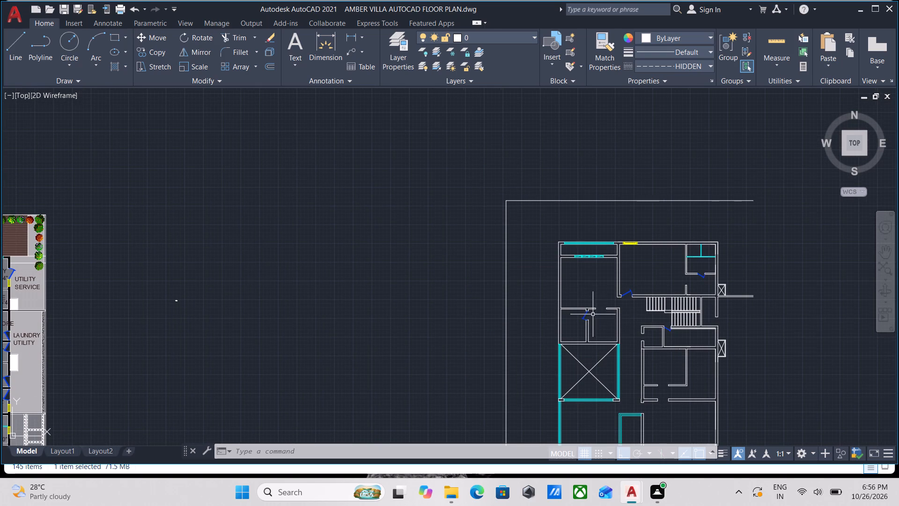
Copy the partition door between the two small rooms from its hinge corner to the wall stub's end midpoint southeast of the cross-marked area, with Ortho off.
scroll(592, 314, up, 2)
middle_drag(594, 321, 559, 331)
scroll(541, 331, up, 3)
click(541, 331)
click(488, 307)
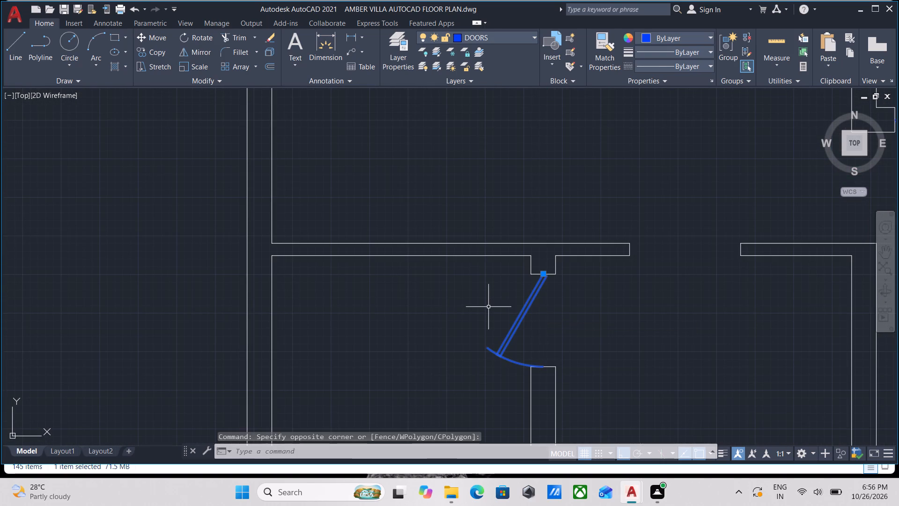
text(co)
key(Return)
scroll(541, 284, up, 2)
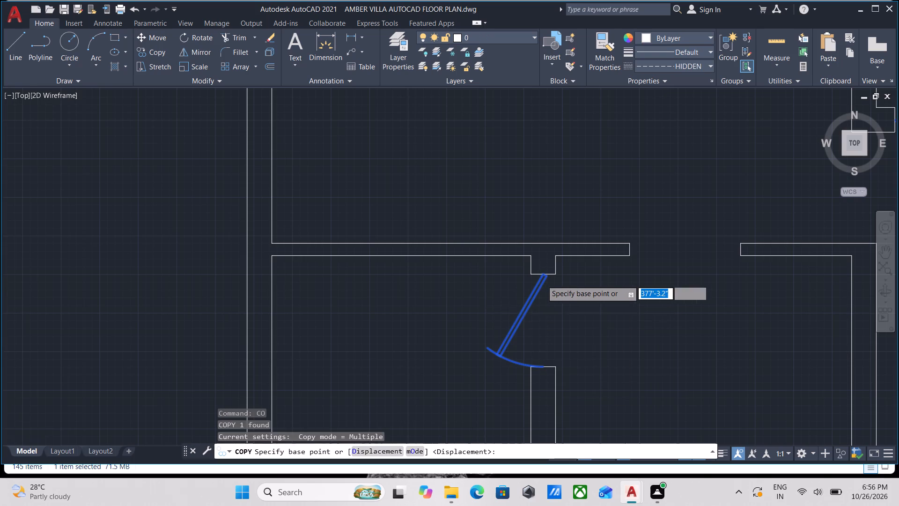
scroll(540, 274, up, 3)
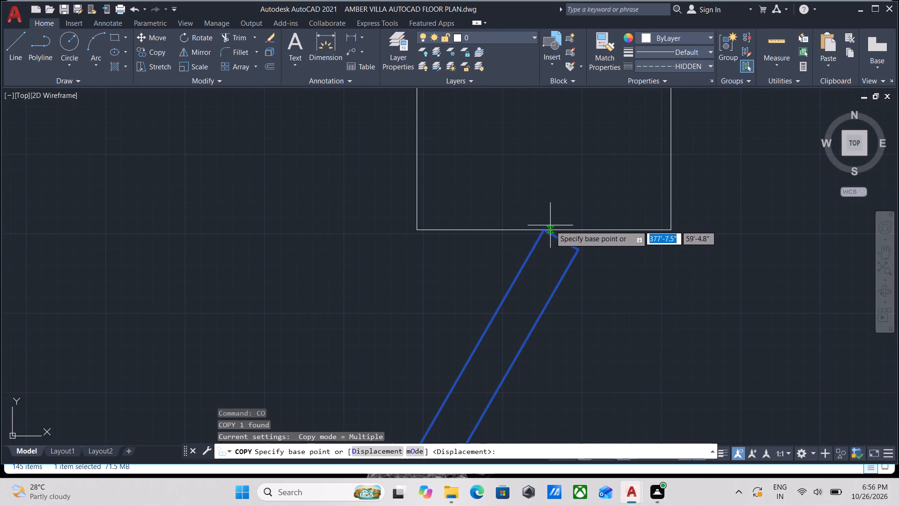
click(545, 227)
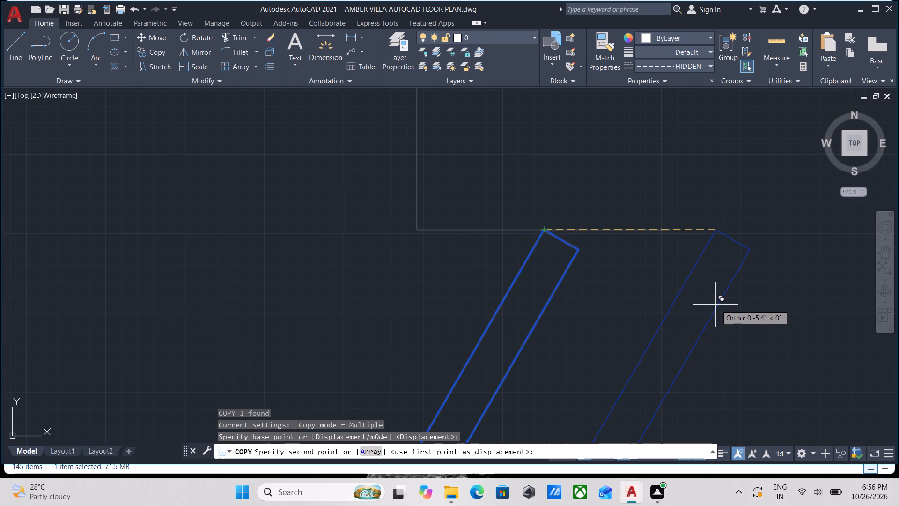
scroll(715, 305, down, 2)
middle_drag(711, 305, 630, 279)
key(F8)
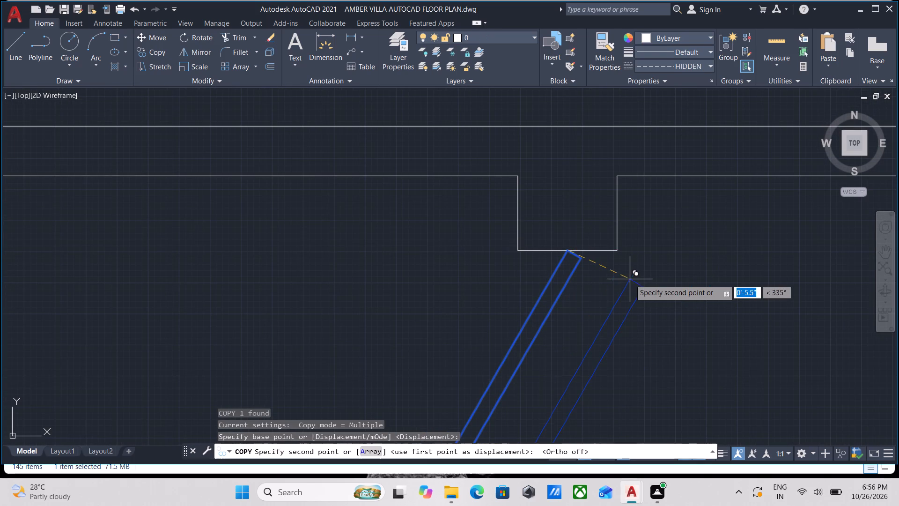
scroll(649, 318, down, 3)
middle_drag(652, 321, 613, 267)
scroll(615, 264, up, 1)
scroll(713, 329, down, 3)
middle_drag(713, 329, 449, 198)
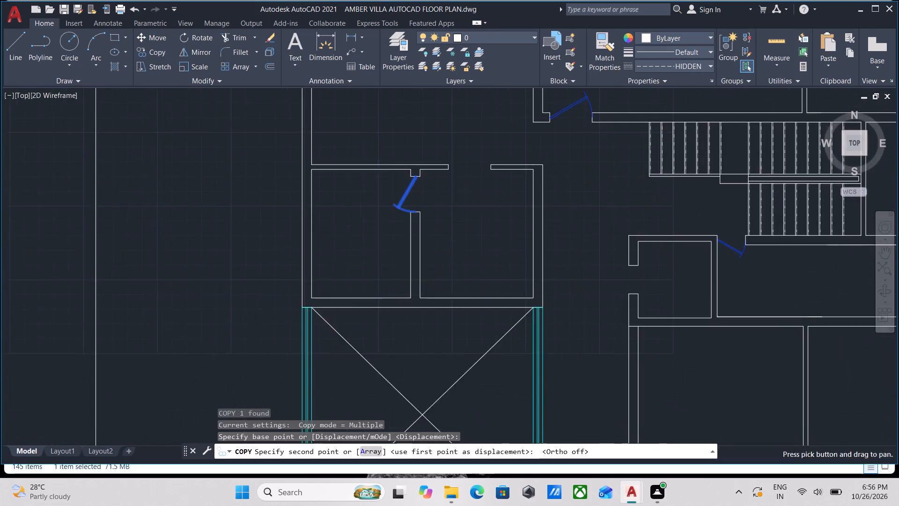
scroll(547, 264, down, 2)
middle_drag(555, 273, 611, 226)
scroll(639, 335, up, 2)
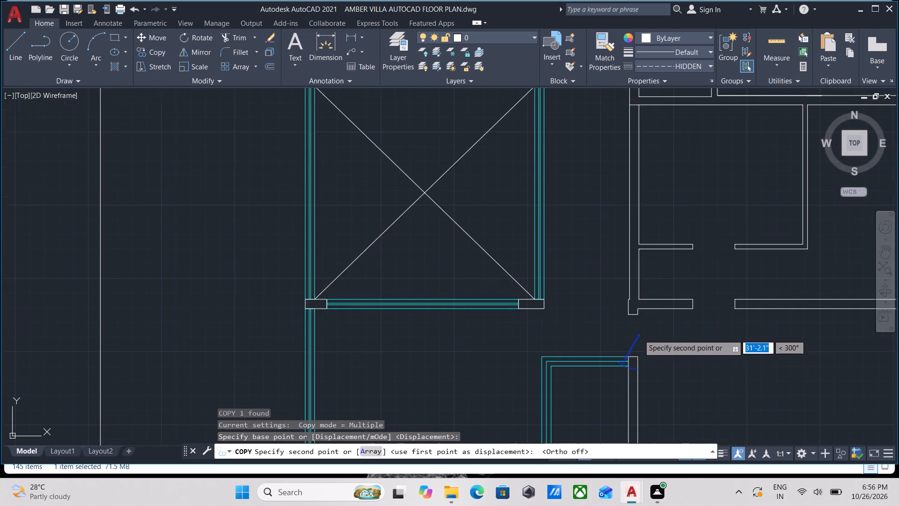
scroll(642, 324, up, 3)
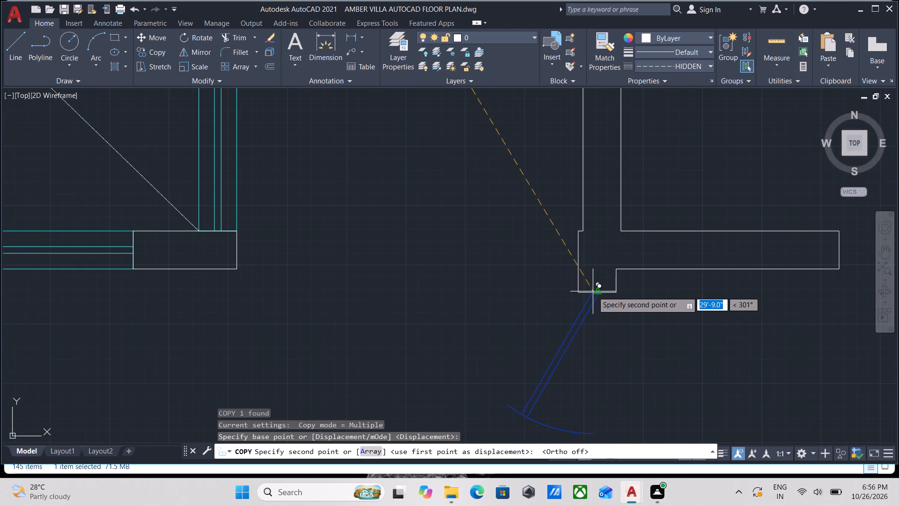
click(597, 291)
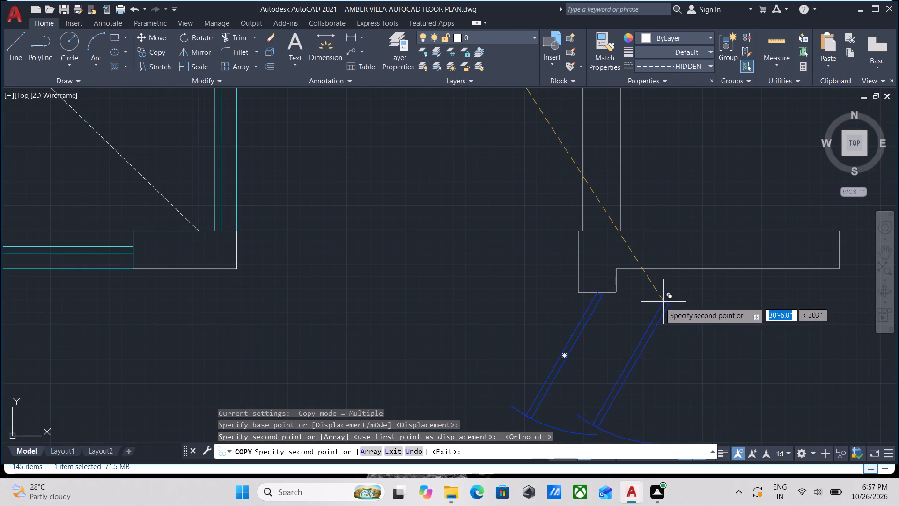
key(Escape)
Mirror the copied door southeast of the cross-marked area about a vertical axis through its hinge corner, with Ortho on, erasing the source.
click(593, 360)
click(524, 340)
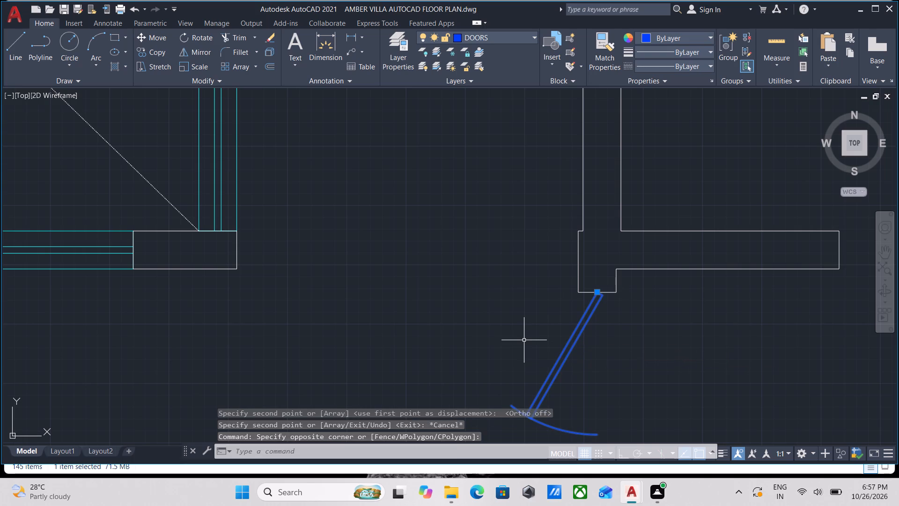
text(mi)
key(Return)
scroll(604, 303, up, 1)
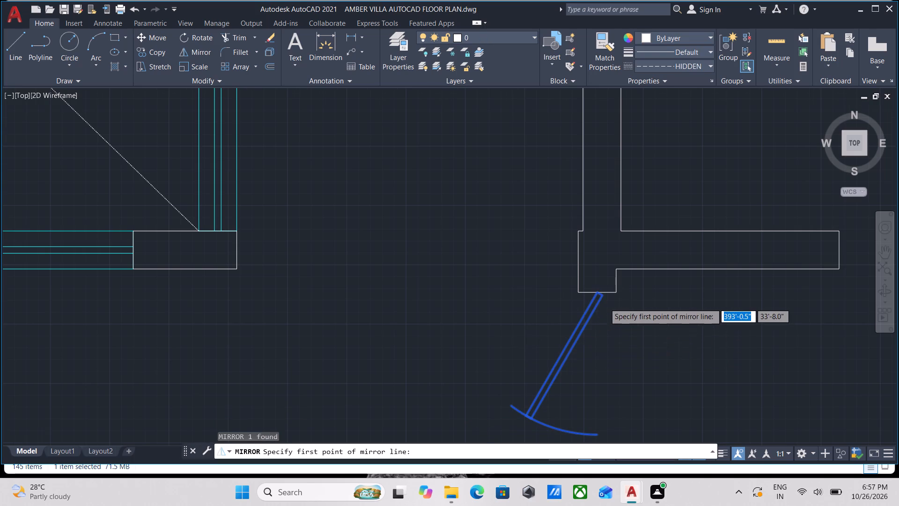
scroll(605, 302, up, 3)
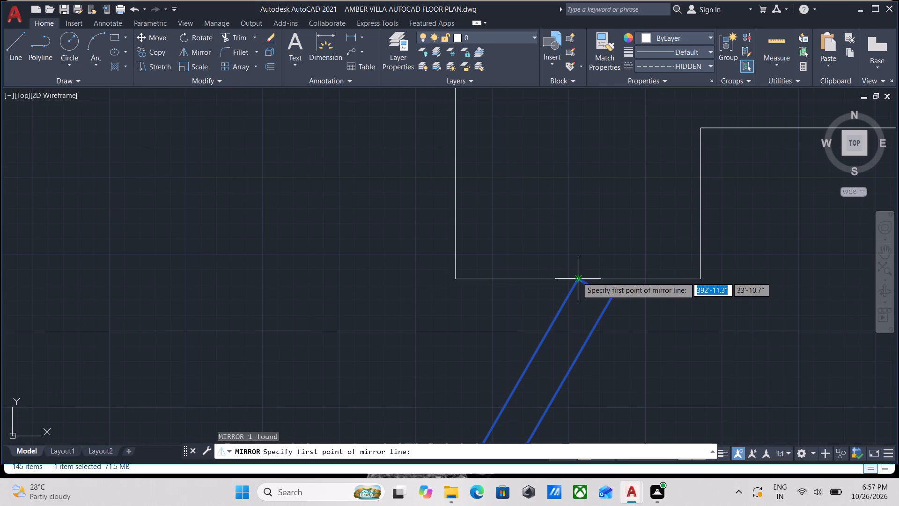
scroll(577, 277, up, 2)
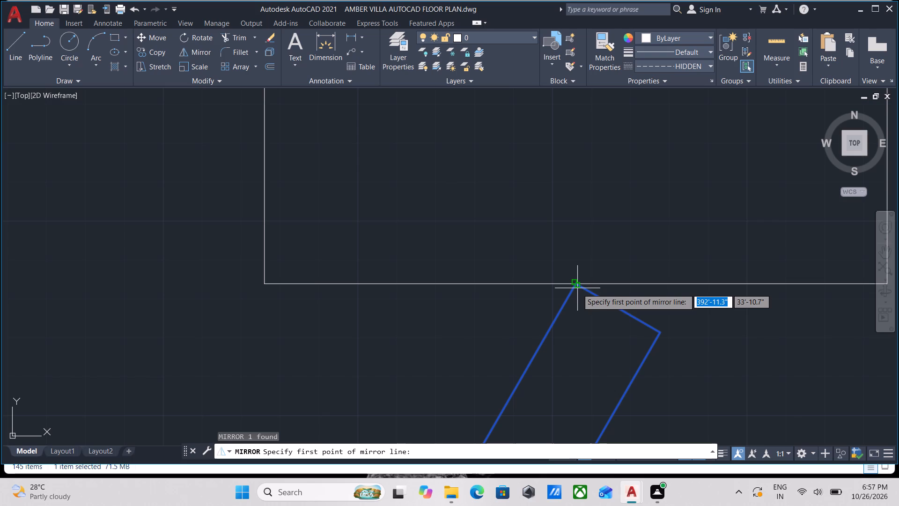
click(577, 288)
middle_drag(576, 410, 614, 307)
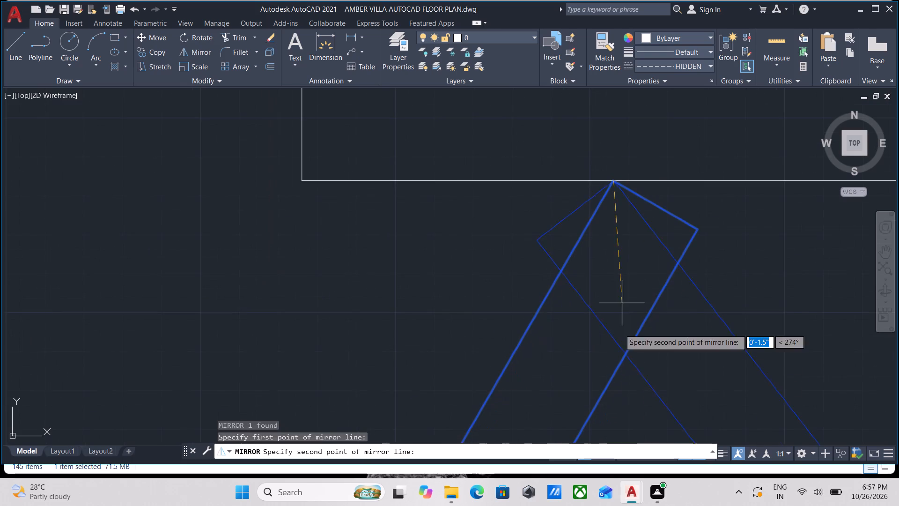
scroll(617, 399, down, 4)
middle_drag(634, 386, 691, 319)
scroll(672, 415, down, 1)
middle_drag(672, 415, 717, 326)
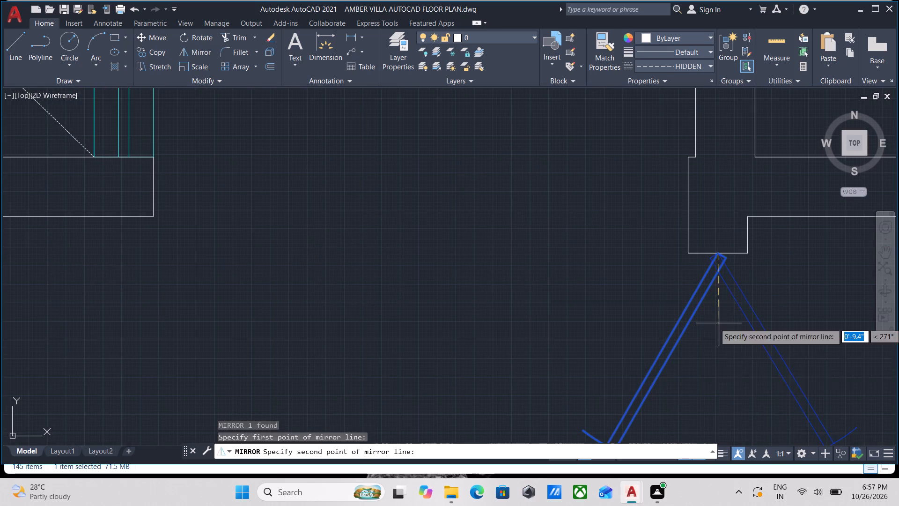
middle_drag(699, 417, 727, 334)
key(F8)
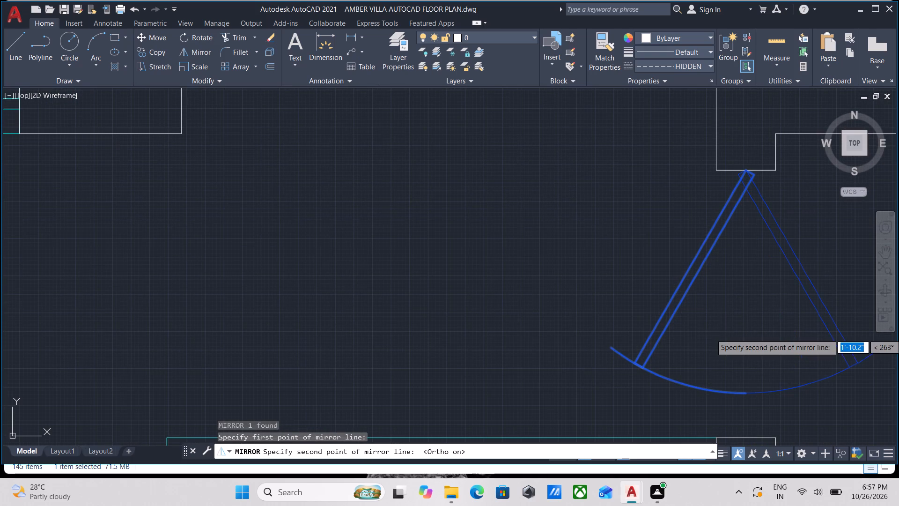
click(747, 390)
drag(767, 415, 747, 390)
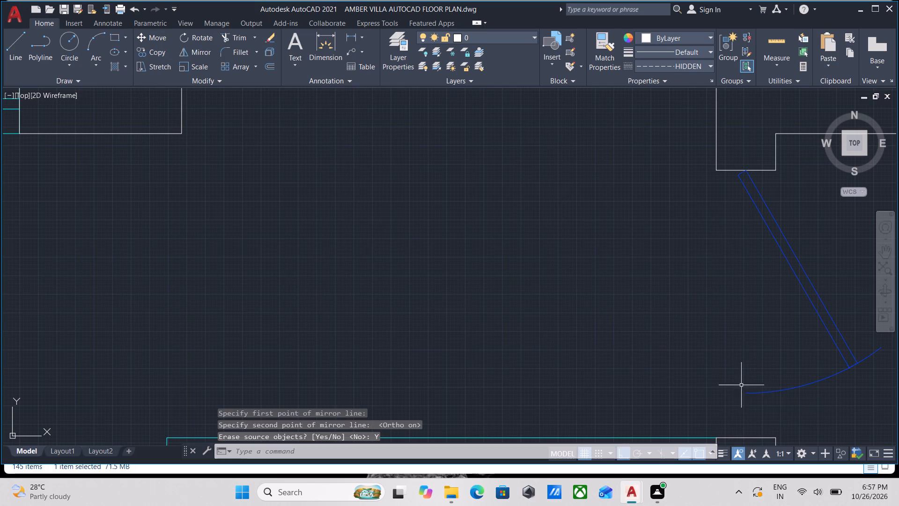
Scale the mirrored door from its hinge by reference, using its hinge-to-arc distance as reference and the opposite wall end's midpoint as new length.
middle_drag(714, 342, 673, 361)
click(756, 249)
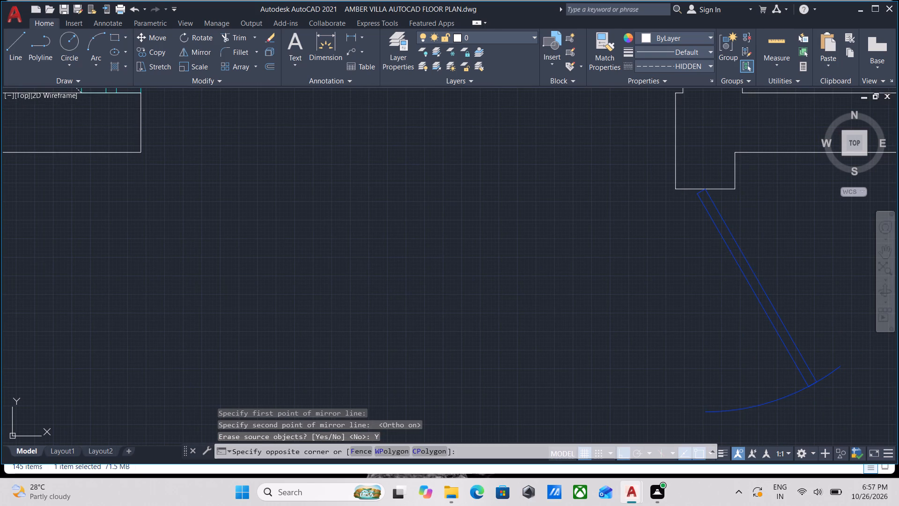
click(714, 273)
text(scal)
key(e)
key(Return)
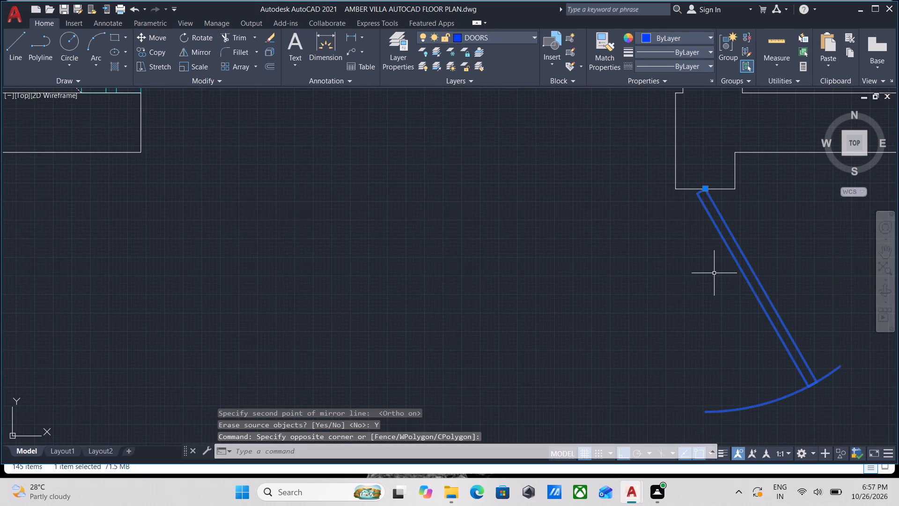
scroll(704, 228, up, 1)
scroll(711, 165, up, 1)
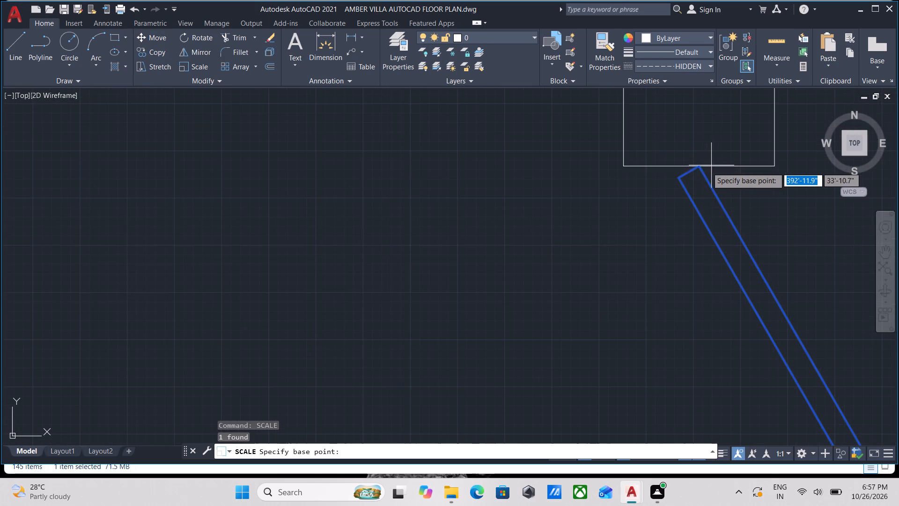
click(702, 166)
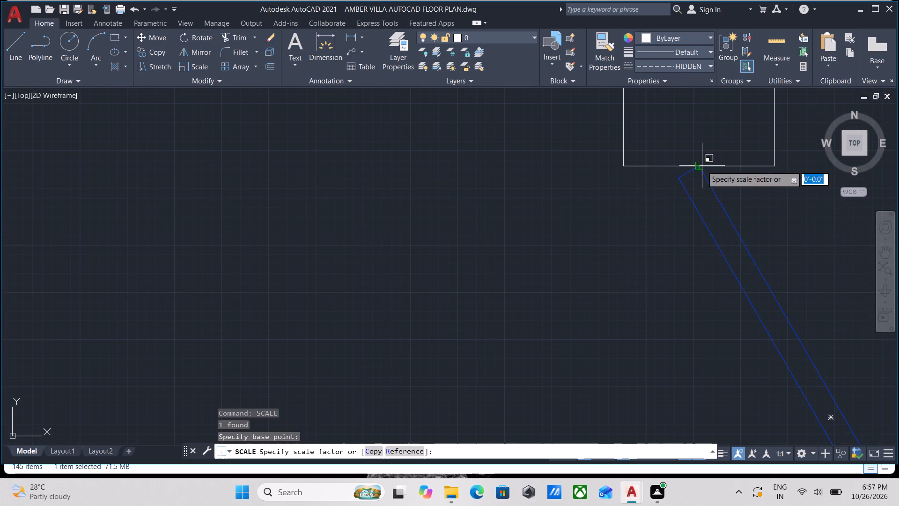
scroll(706, 312, down, 2)
middle_drag(706, 307, 711, 186)
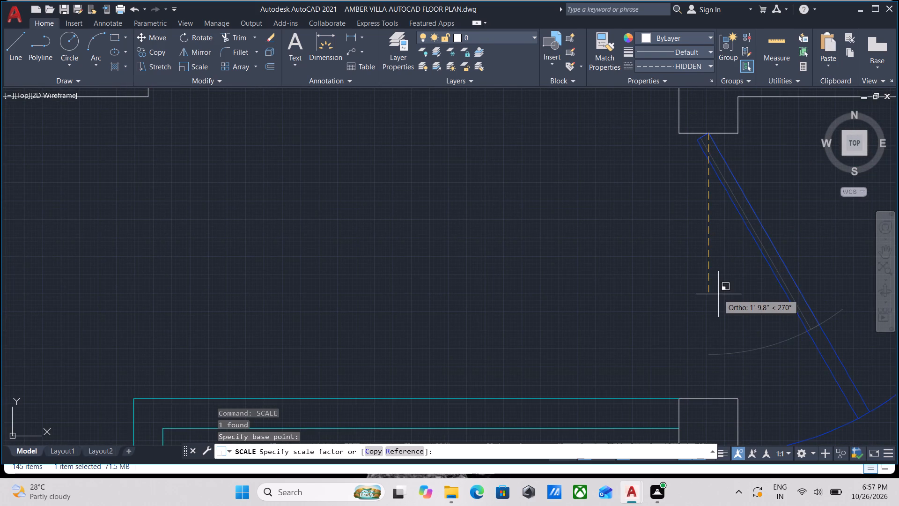
key(r)
key(Return)
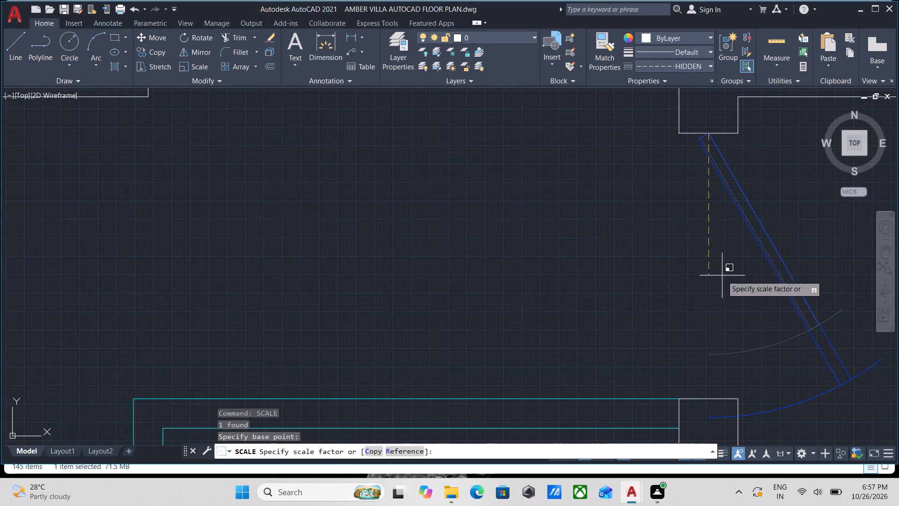
scroll(714, 126, up, 2)
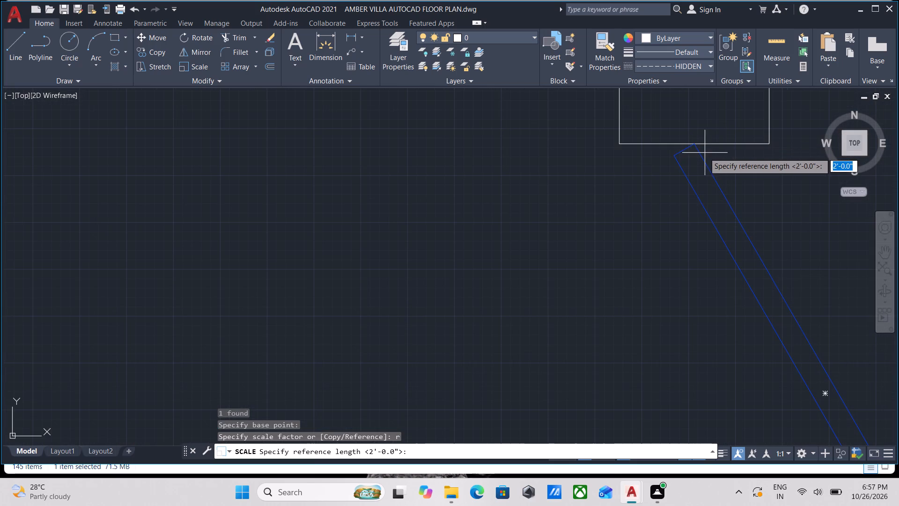
click(693, 145)
scroll(700, 308, down, 1)
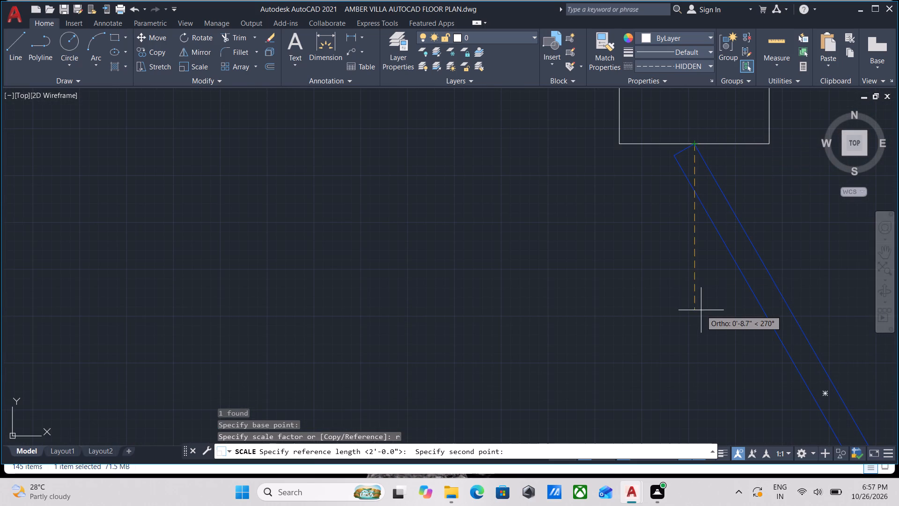
middle_drag(696, 299, 644, 104)
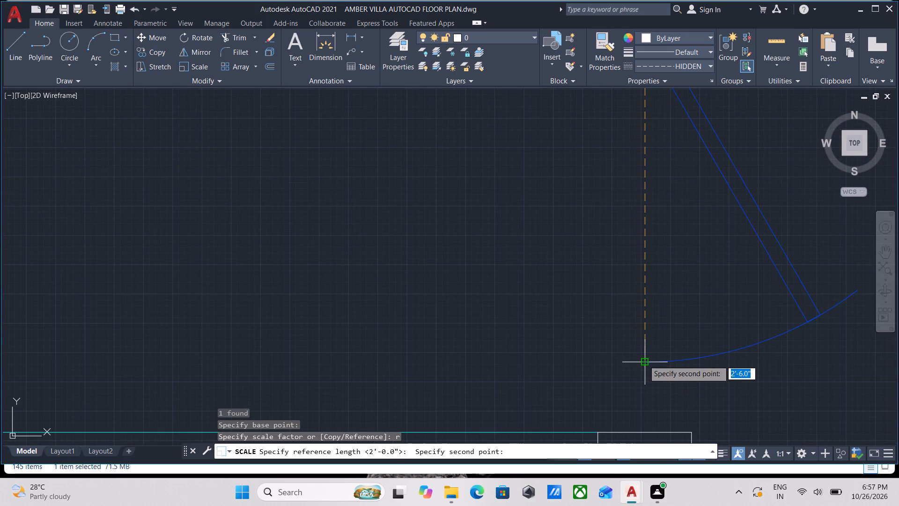
click(644, 360)
middle_drag(643, 388, 666, 327)
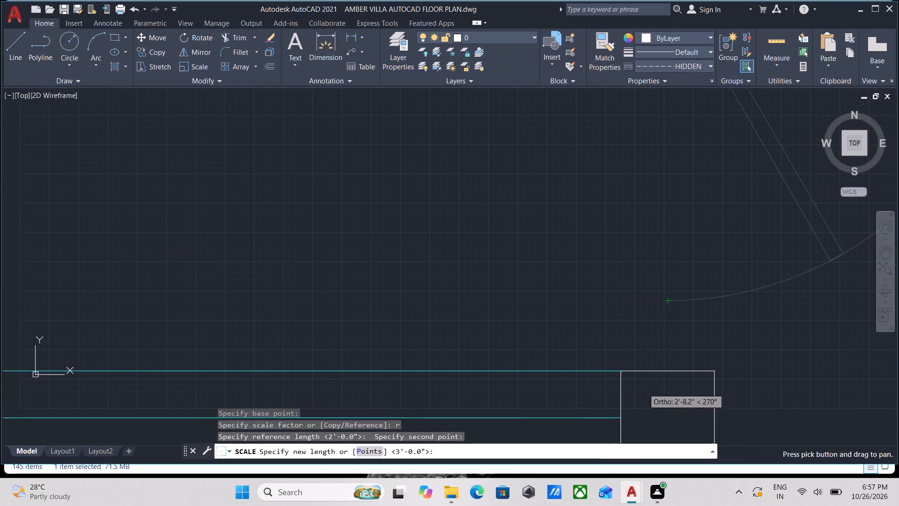
click(665, 370)
scroll(691, 306, down, 1)
middle_drag(691, 306, 671, 370)
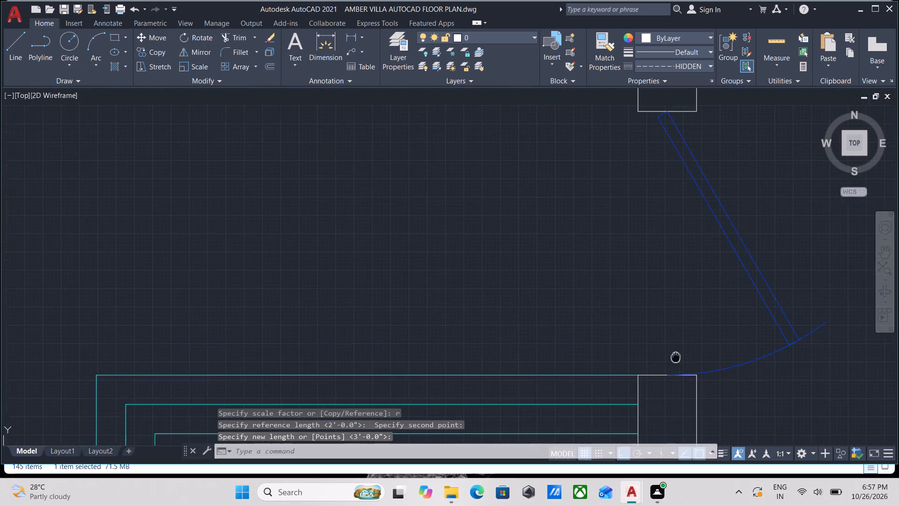
scroll(678, 367, down, 3)
key(Escape)
Examine the floor plan around the newly fitted door and the remaining wall openings.
scroll(712, 338, down, 1)
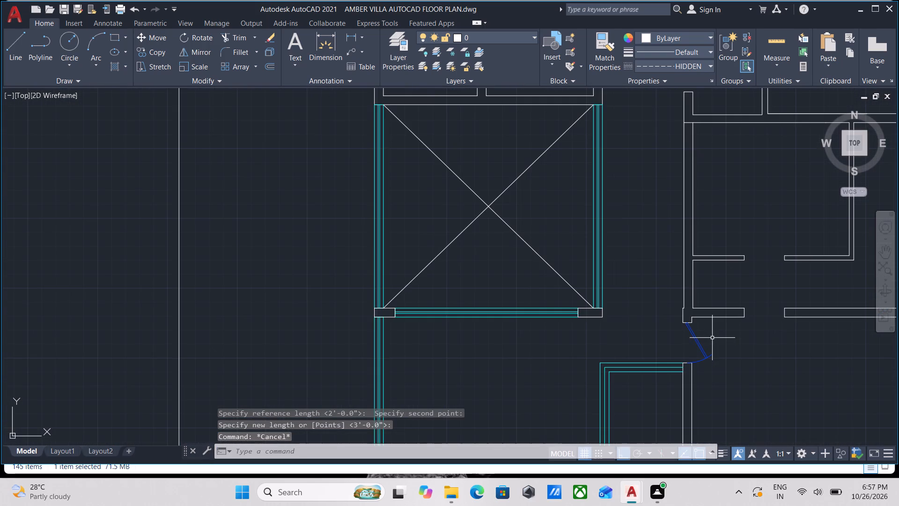
scroll(727, 326, down, 1)
middle_drag(727, 326, 722, 303)
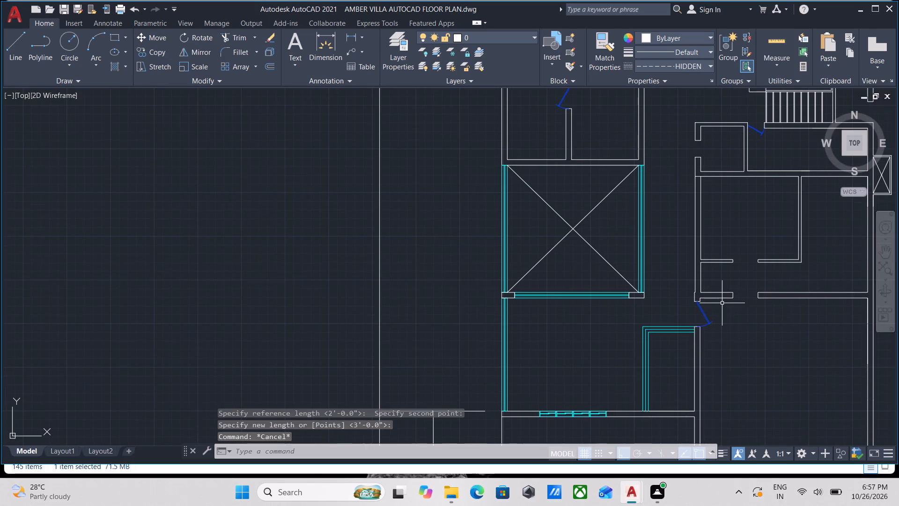
middle_drag(722, 303, 699, 320)
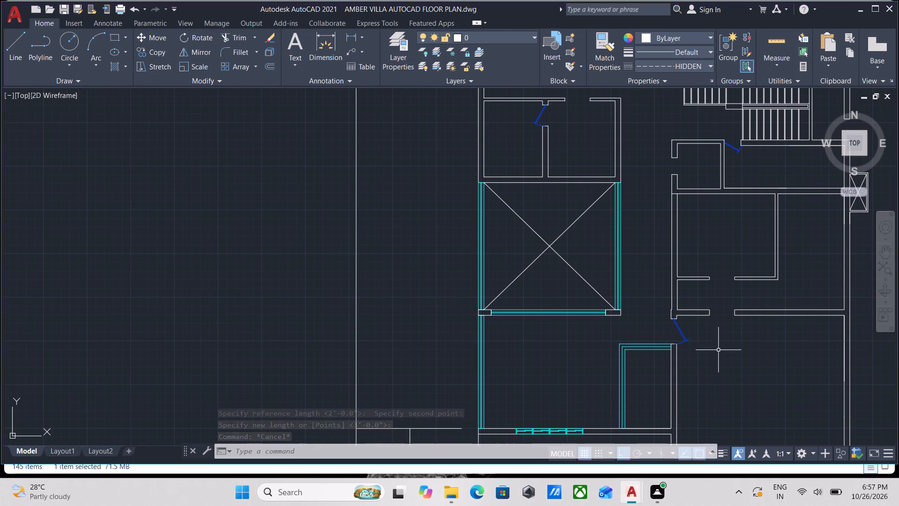
middle_drag(724, 366, 710, 344)
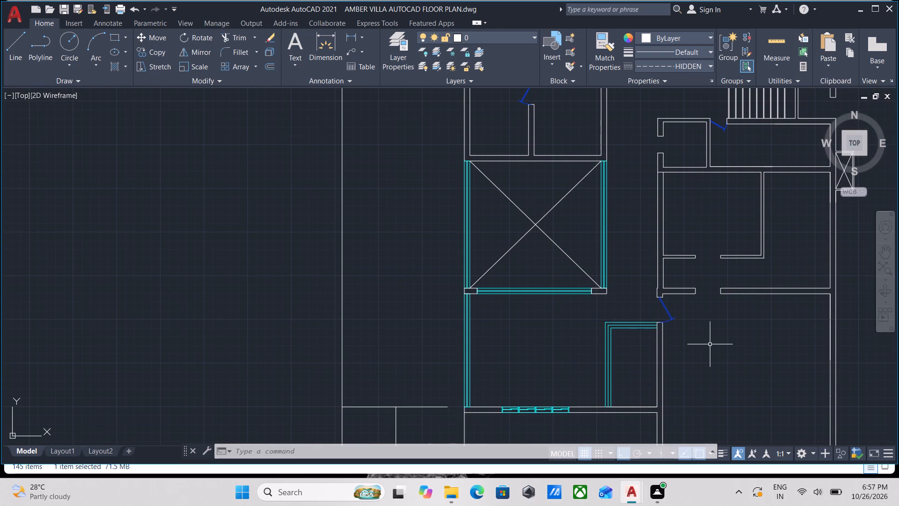
scroll(710, 344, down, 1)
middle_drag(710, 344, 613, 353)
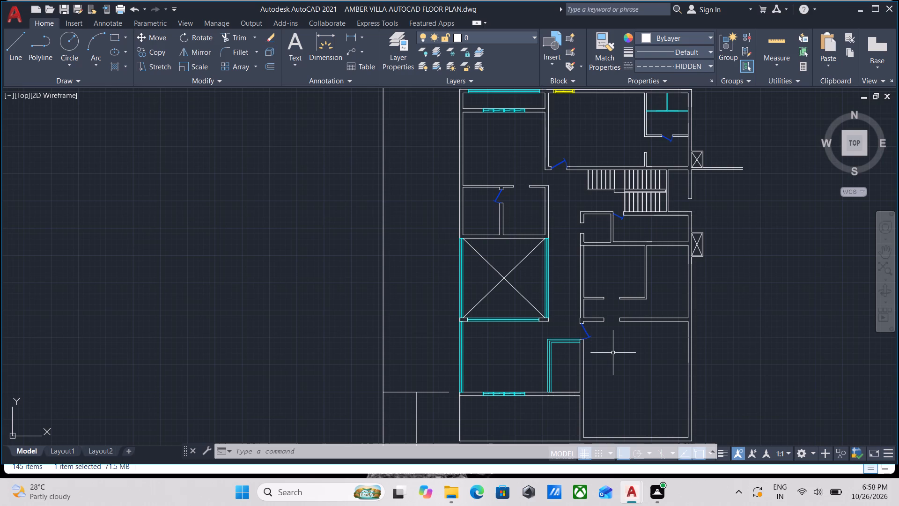
scroll(638, 349, up, 2)
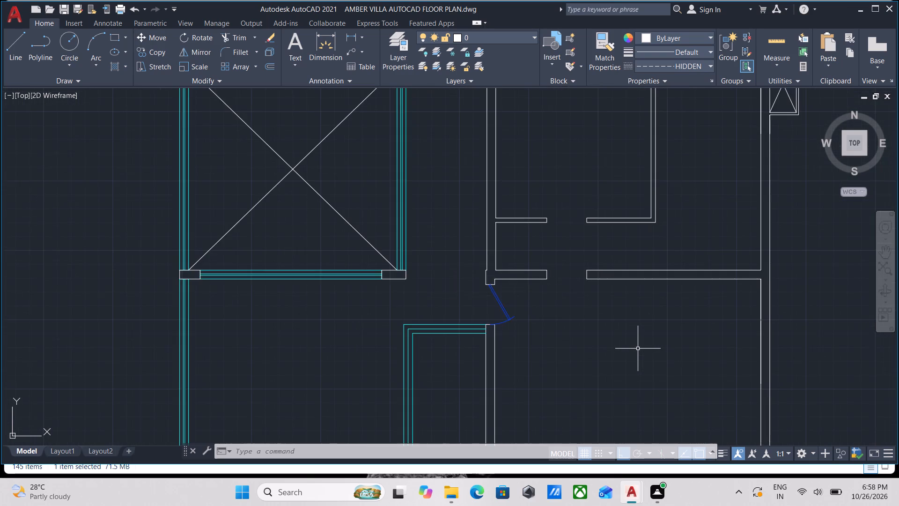
scroll(638, 349, down, 3)
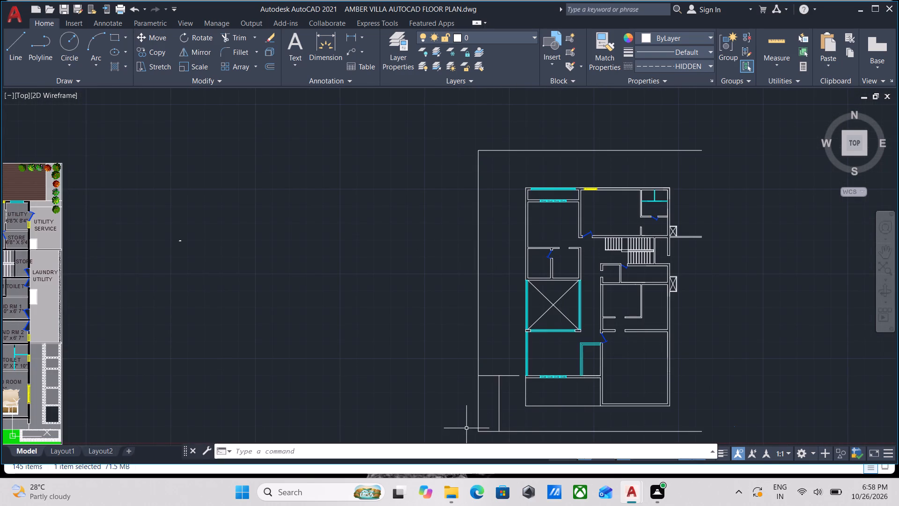
Erase the short north-south line between the west site boundary and the building's southwest corner.
scroll(484, 422, up, 2)
click(553, 382)
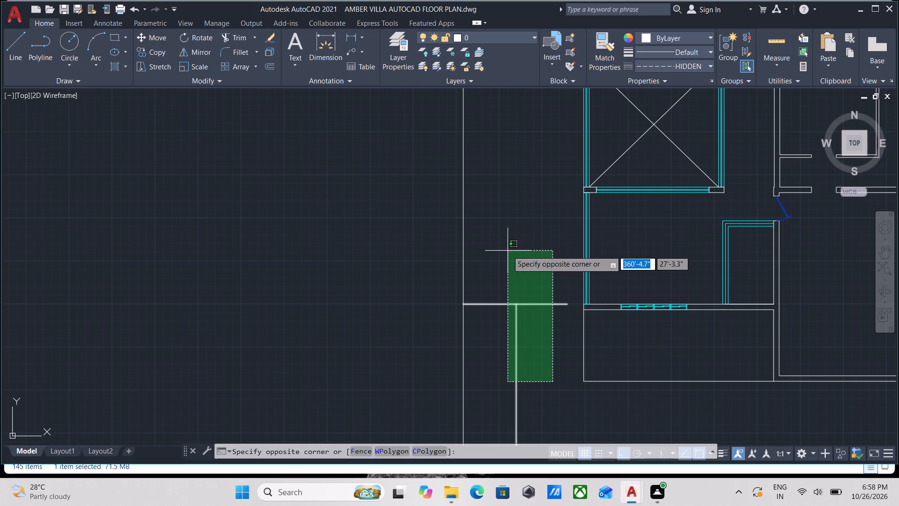
click(494, 337)
right_click(494, 337)
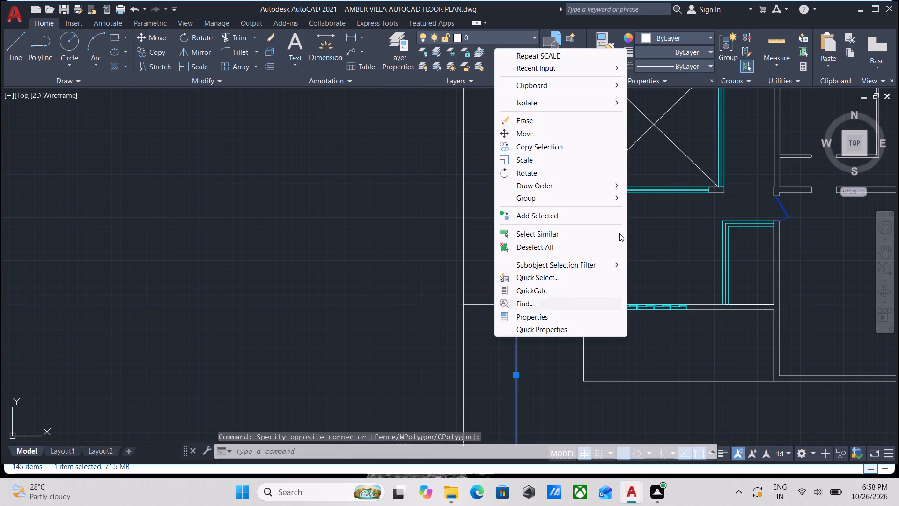
click(549, 115)
Examine the floor plan from its north rooms down to the large southeast room for missing elements.
scroll(544, 338, down, 2)
middle_drag(544, 338, 553, 459)
middle_drag(579, 363, 565, 388)
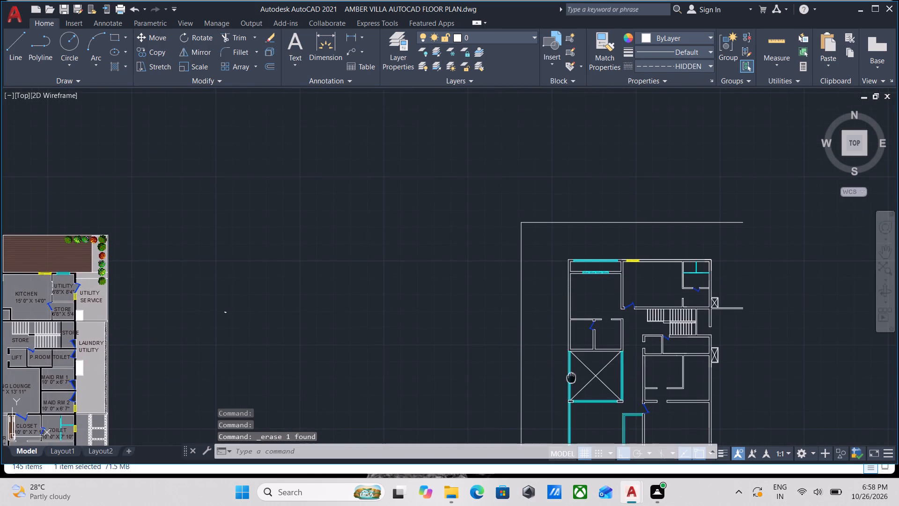
middle_drag(565, 388, 563, 392)
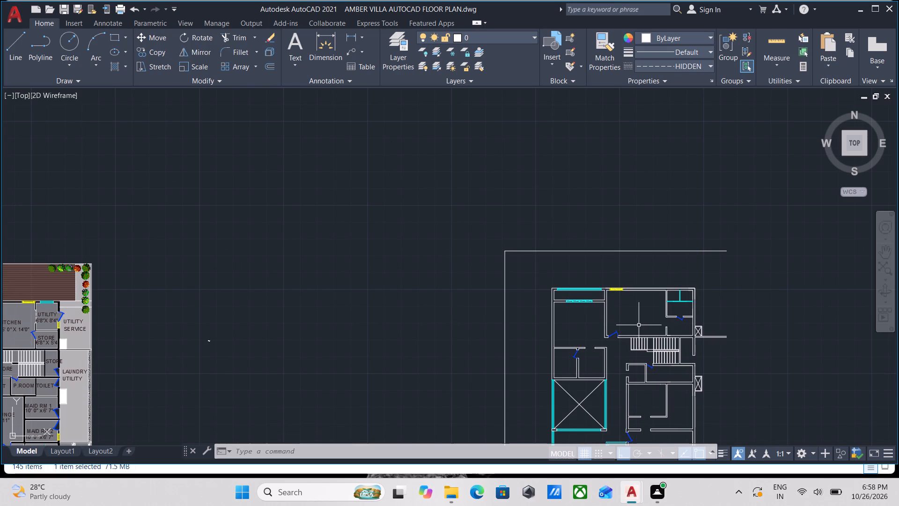
scroll(710, 348, down, 1)
middle_drag(709, 351, 691, 274)
scroll(666, 371, up, 2)
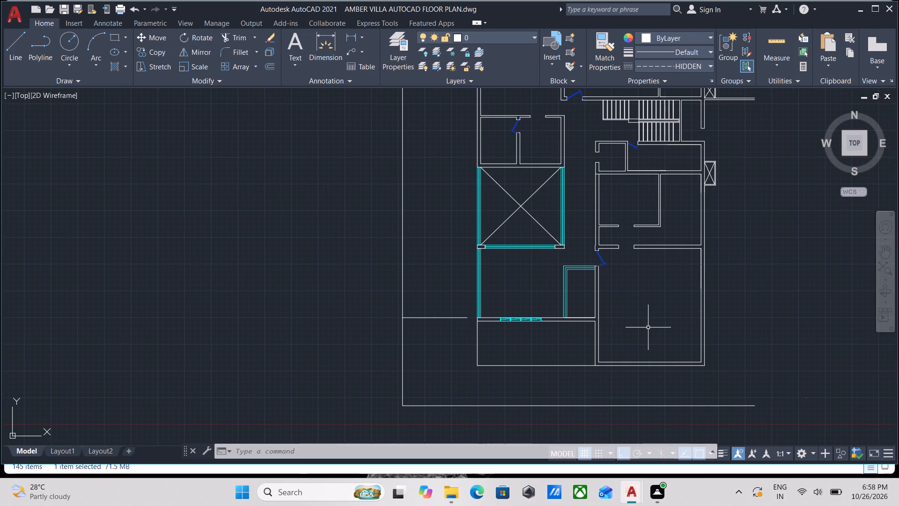
Copy the yellow sliding window from the furnished guest bedroom's east wall onto the new plan's southeast room east wall, with Ortho off.
scroll(648, 327, down, 2)
middle_drag(589, 320, 633, 331)
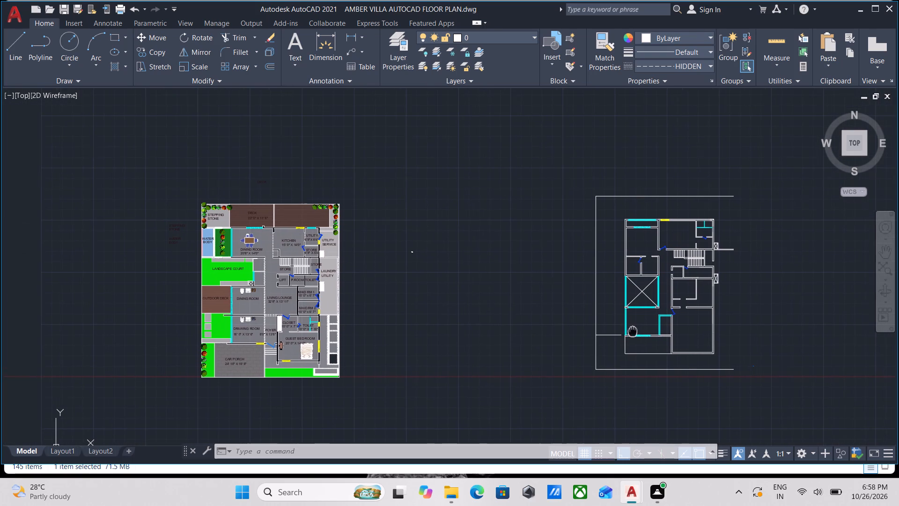
scroll(306, 363, up, 4)
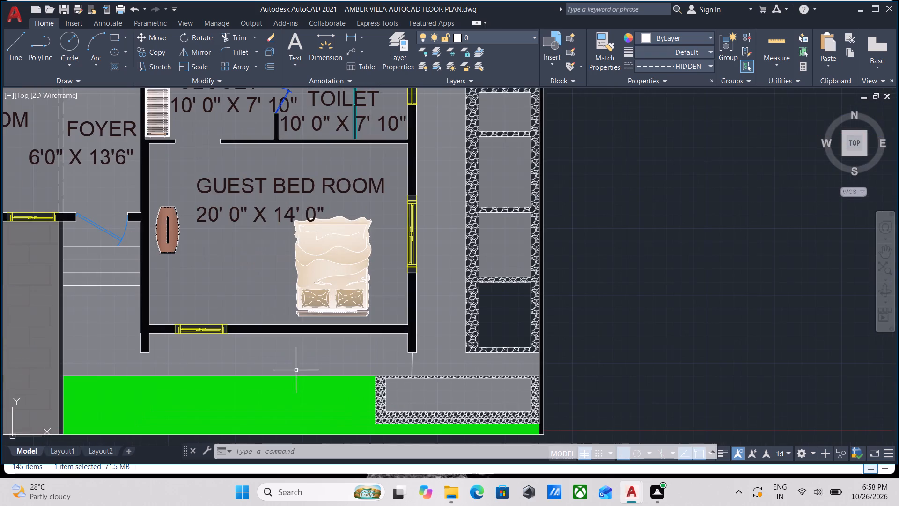
scroll(435, 294, up, 1)
middle_drag(436, 293, 525, 377)
scroll(502, 371, up, 3)
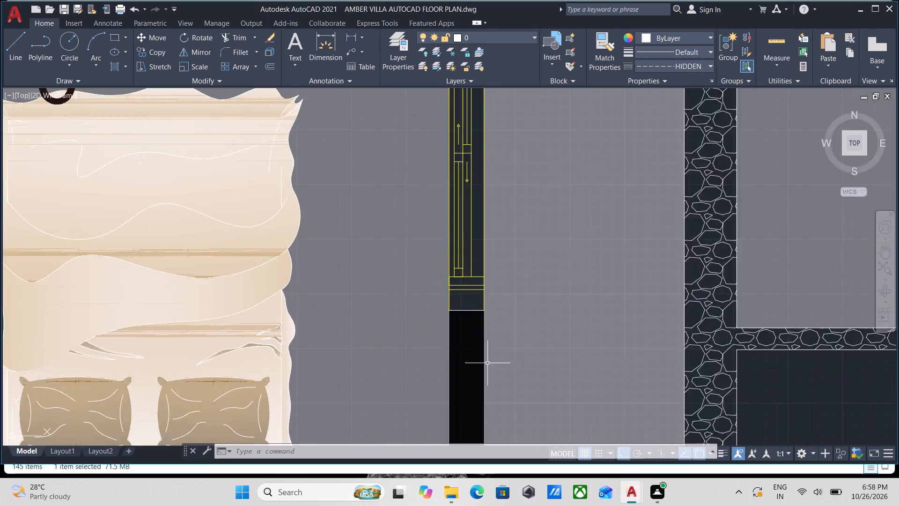
scroll(457, 330, down, 1)
middle_drag(457, 330, 456, 419)
click(449, 375)
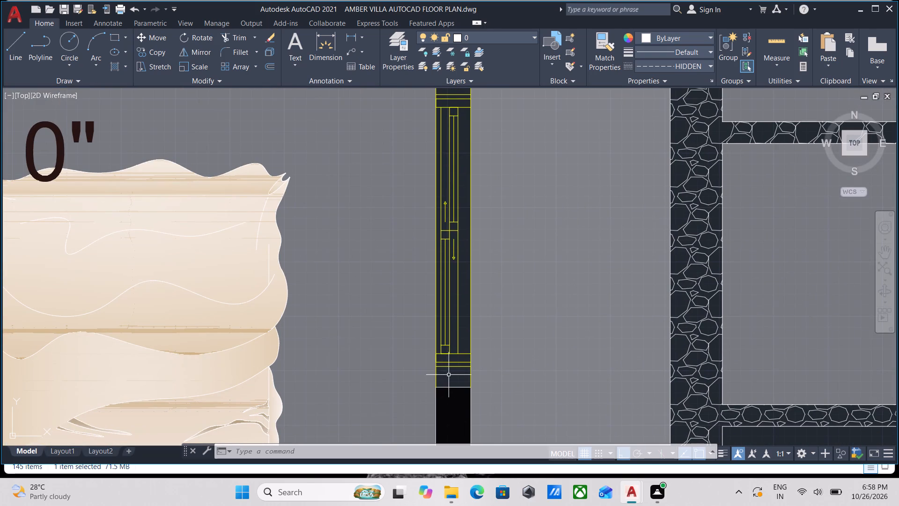
click(447, 323)
middle_drag(447, 323, 447, 342)
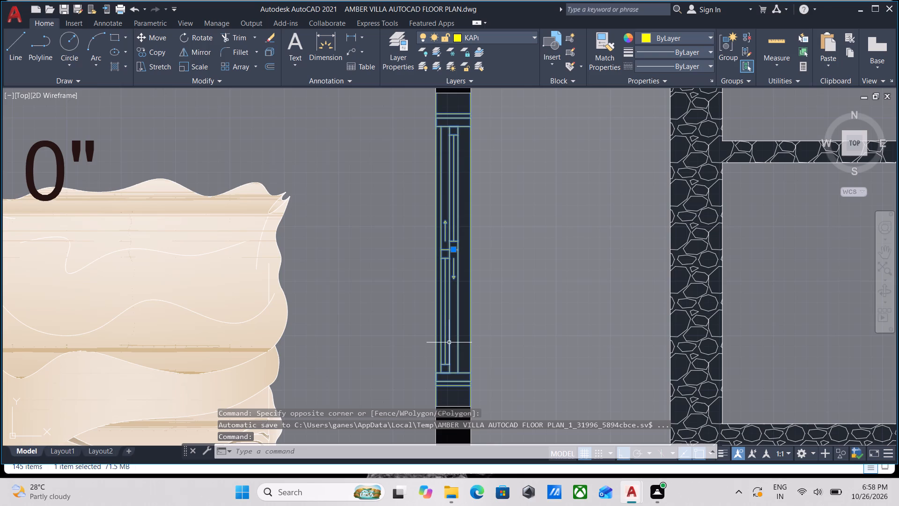
text(co)
key(Return)
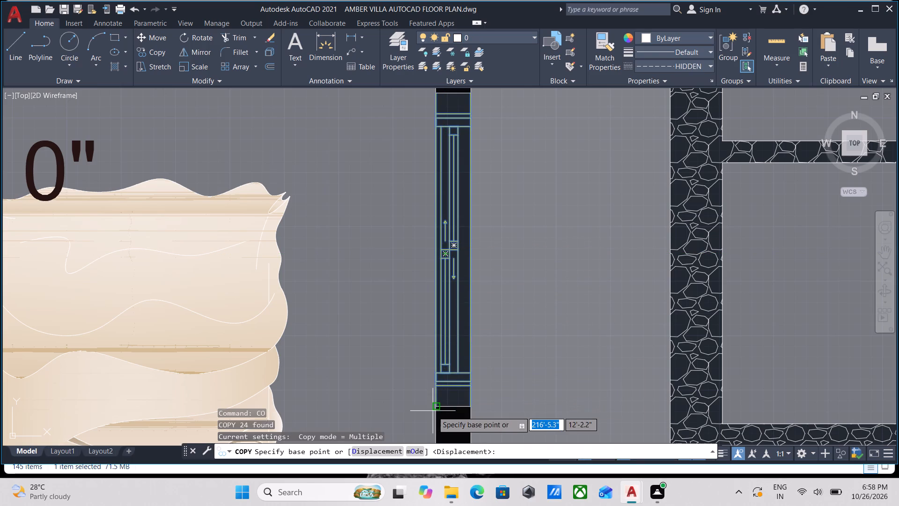
scroll(444, 297, down, 2)
middle_drag(444, 297, 441, 360)
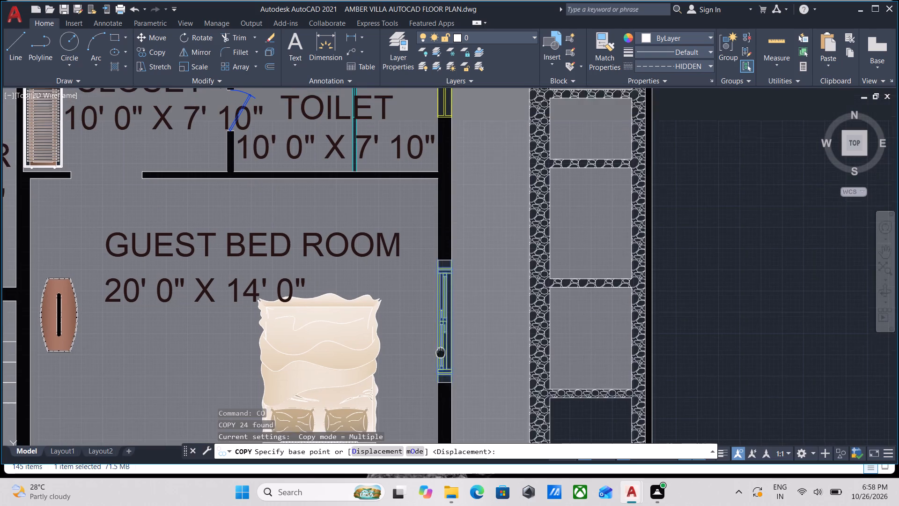
middle_drag(441, 360, 441, 376)
scroll(441, 349, up, 3)
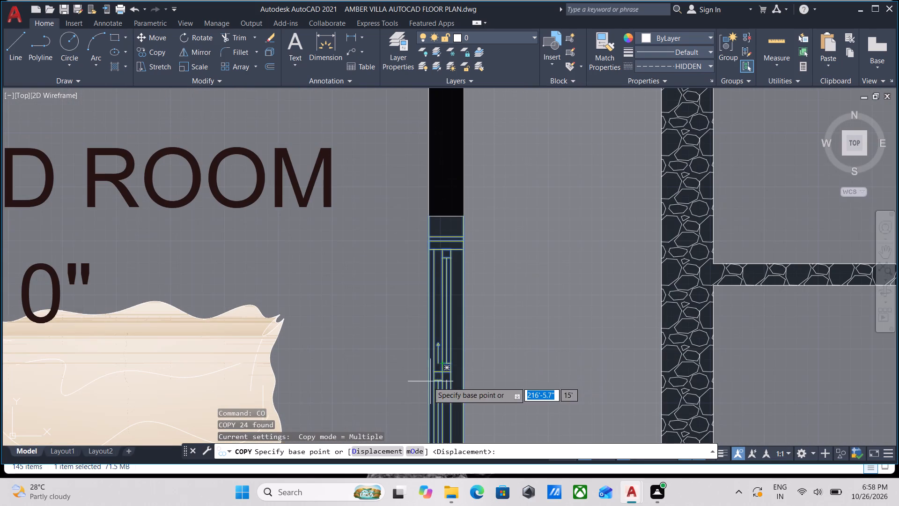
scroll(427, 372, up, 2)
click(427, 372)
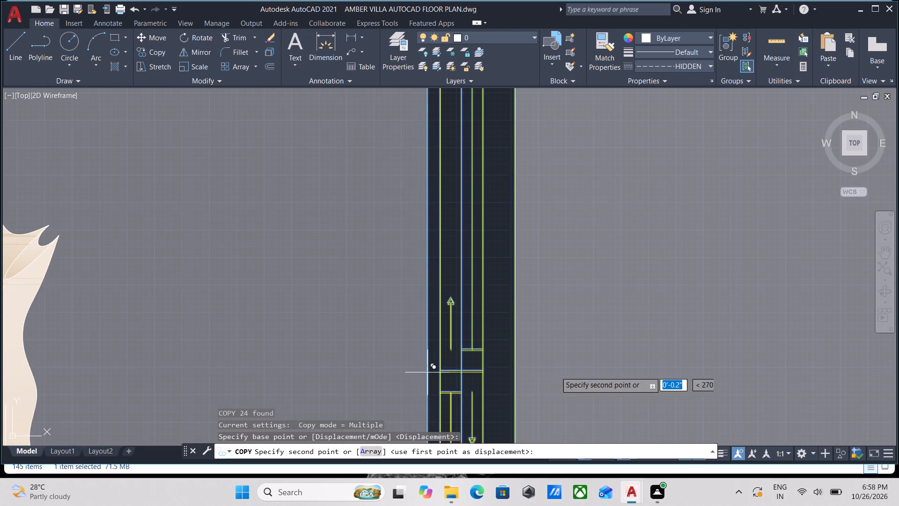
scroll(725, 362, down, 2)
middle_drag(725, 362, 171, 298)
scroll(464, 260, down, 2)
middle_drag(466, 260, 406, 268)
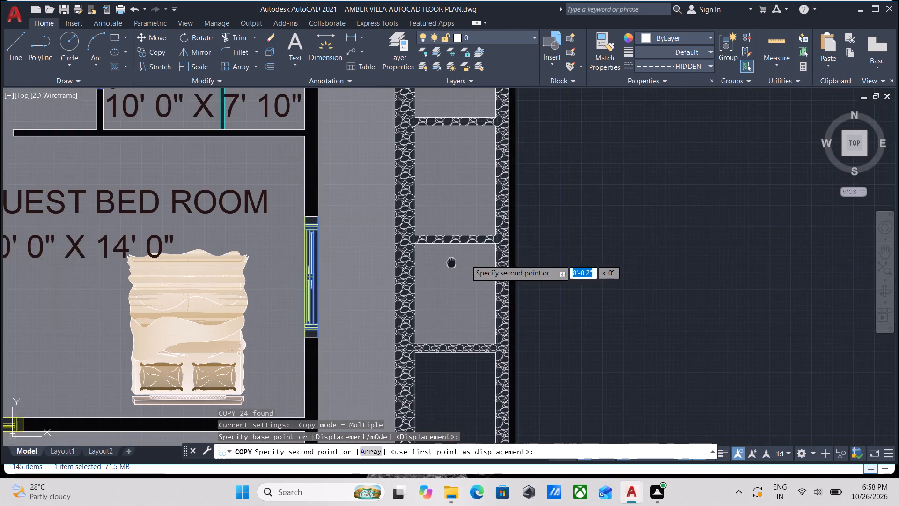
middle_drag(406, 268, 254, 270)
scroll(531, 262, down, 3)
middle_drag(531, 262, 130, 301)
middle_drag(519, 285, 518, 285)
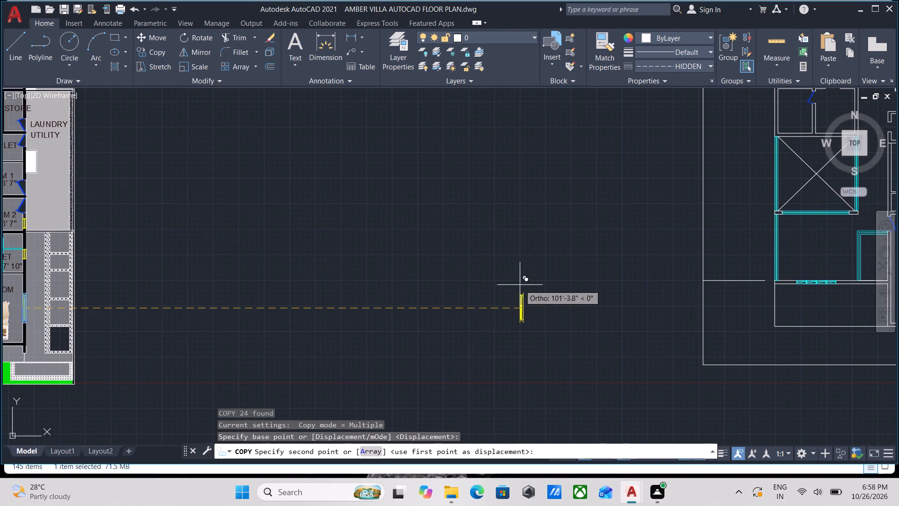
middle_drag(518, 285, 352, 329)
middle_drag(775, 278, 608, 310)
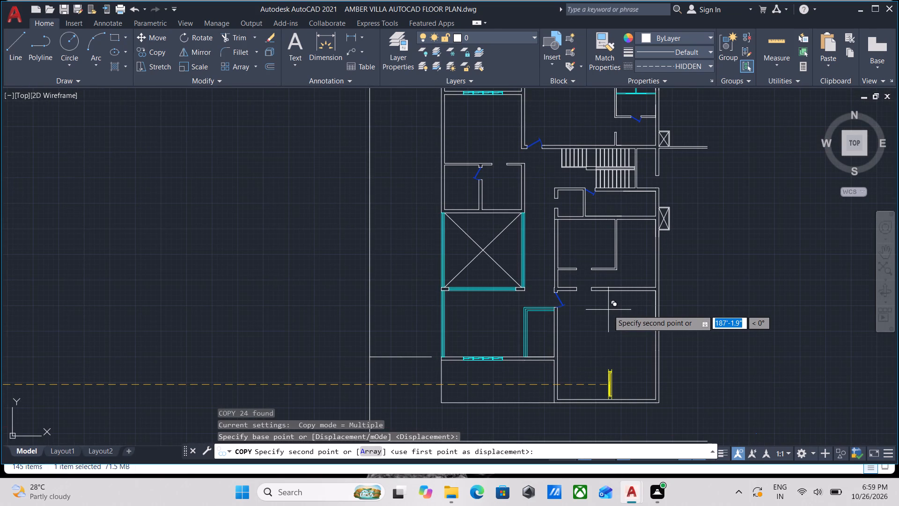
key(F8)
scroll(637, 320, up, 3)
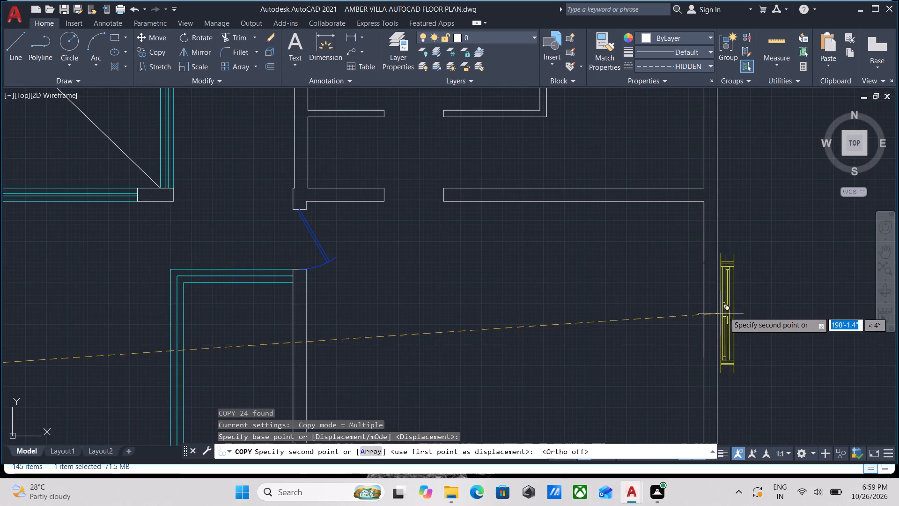
click(705, 311)
scroll(596, 288, down, 1)
key(Escape)
scroll(595, 289, down, 2)
middle_drag(595, 289, 606, 275)
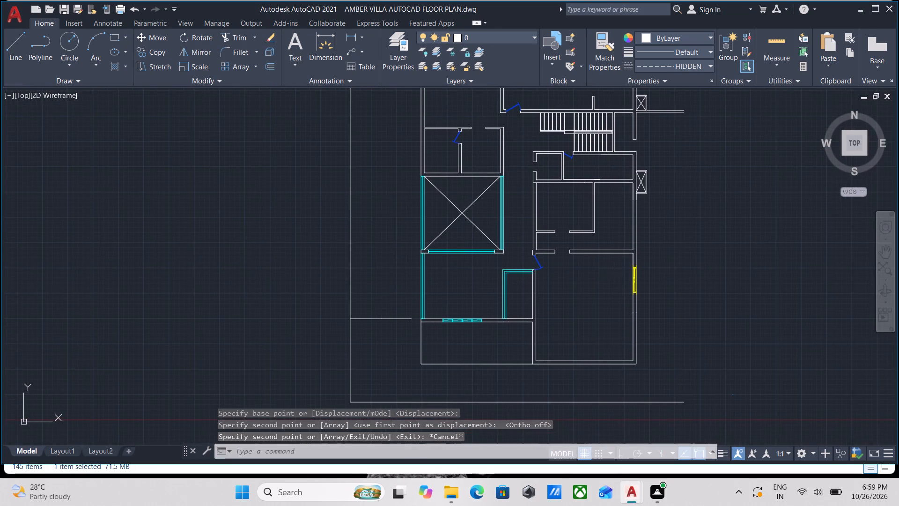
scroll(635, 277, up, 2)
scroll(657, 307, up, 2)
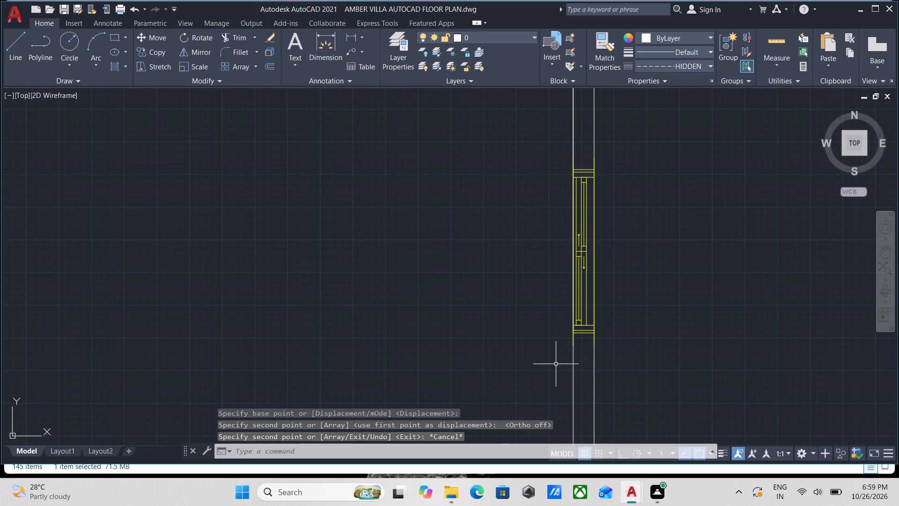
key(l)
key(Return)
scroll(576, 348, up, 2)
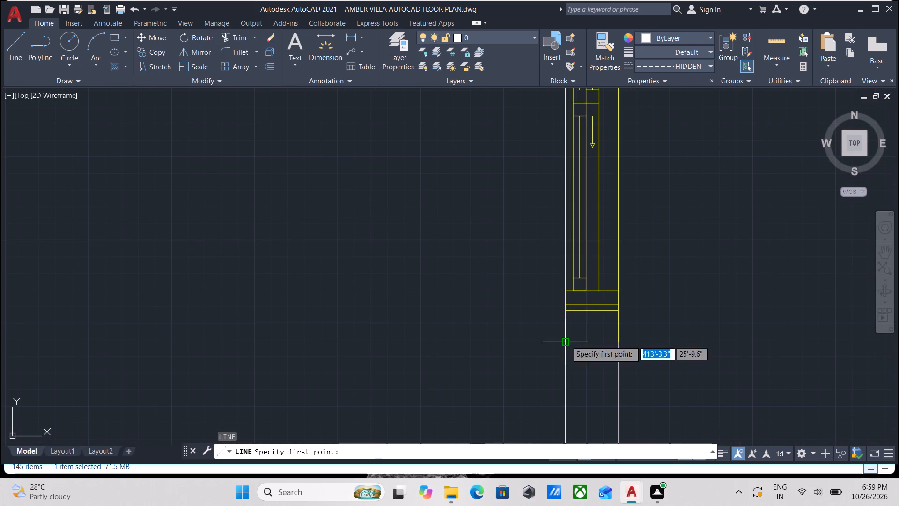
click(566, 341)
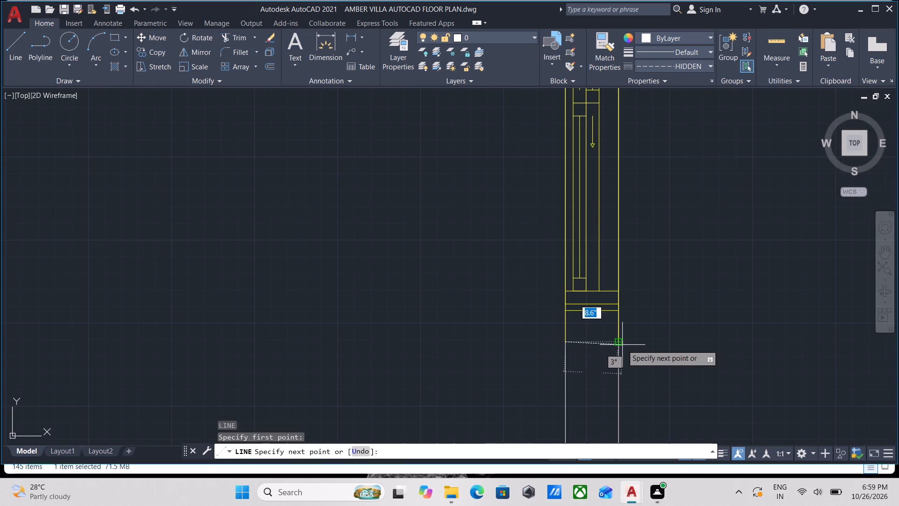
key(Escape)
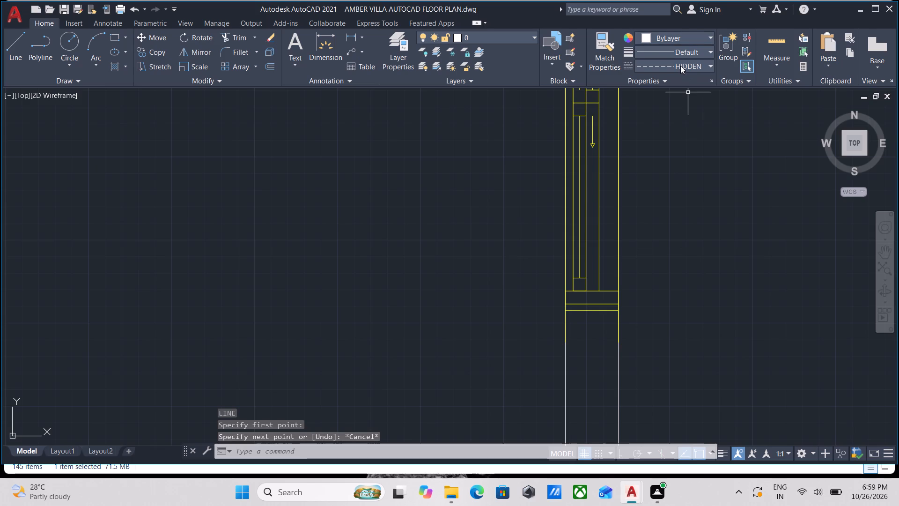
Set the current linetype to ByLayer and draw a line across the wall at the copied window's south end.
click(680, 66)
click(674, 81)
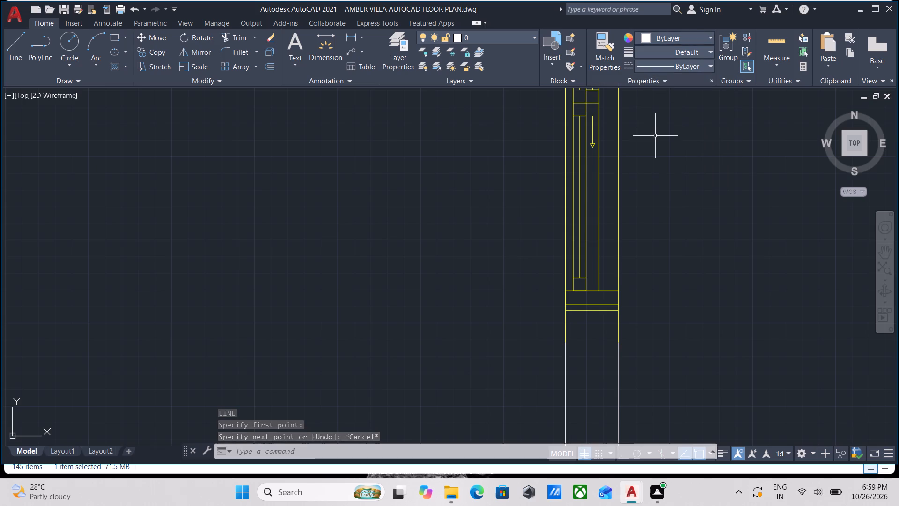
key(l)
key(Return)
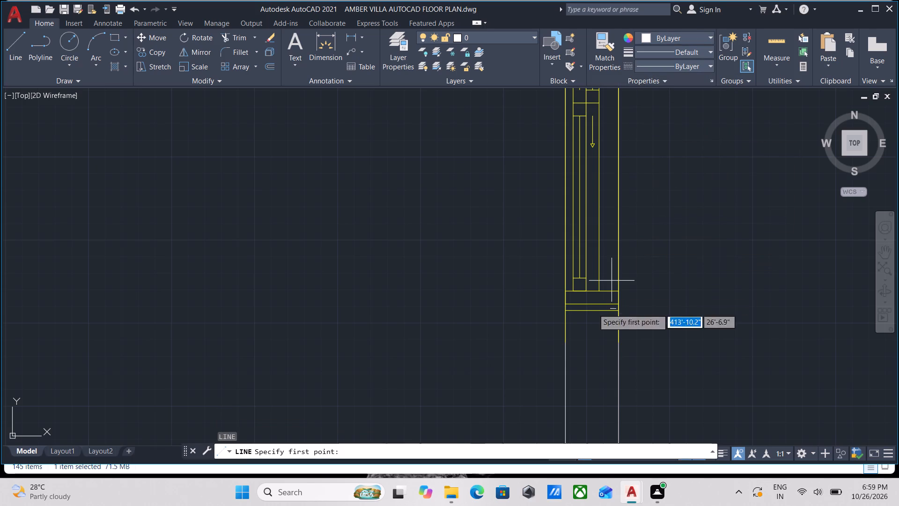
click(565, 342)
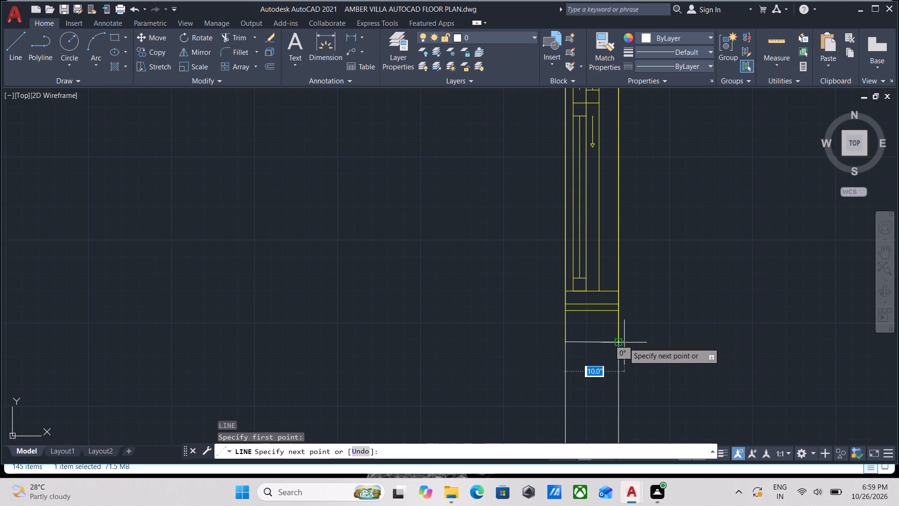
click(620, 342)
key(Escape)
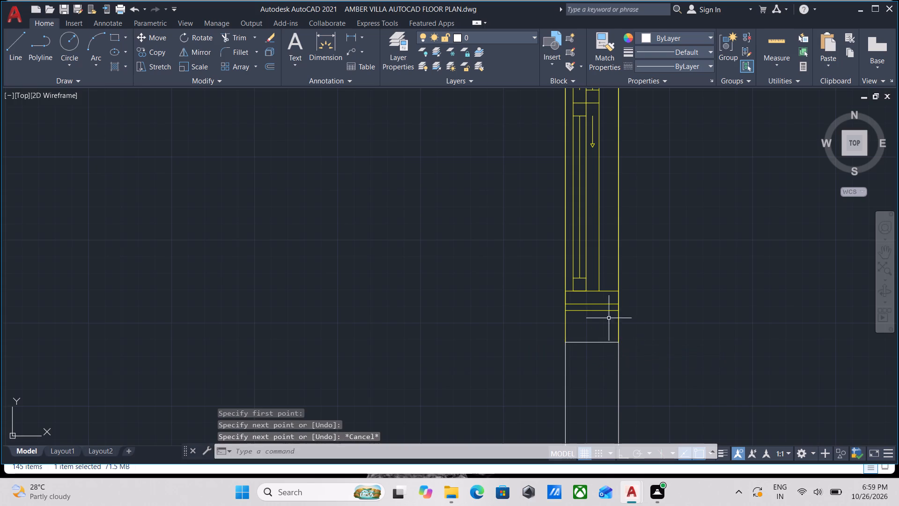
Draw an 8-inch line across the wall thickness at the copied window's north end.
scroll(602, 310, down, 1)
middle_drag(601, 310, 593, 379)
key(l)
key(Return)
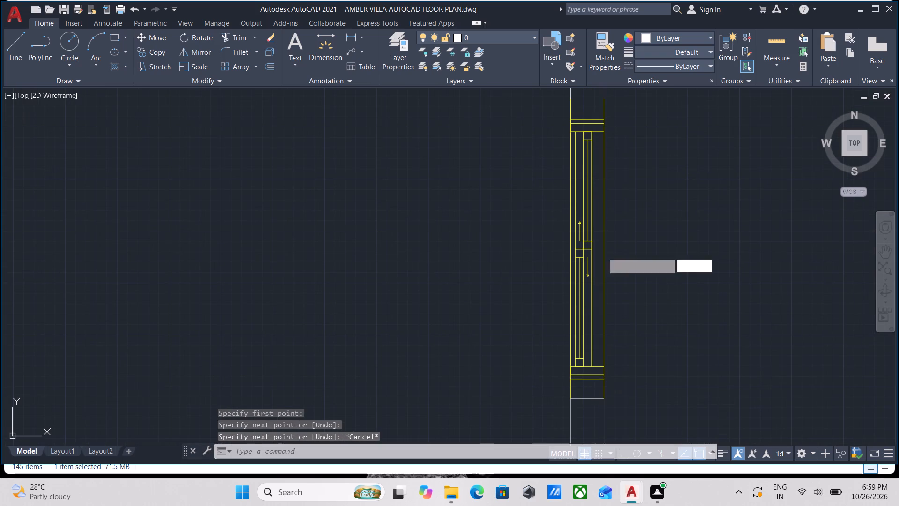
middle_drag(563, 200, 557, 309)
scroll(567, 210, up, 1)
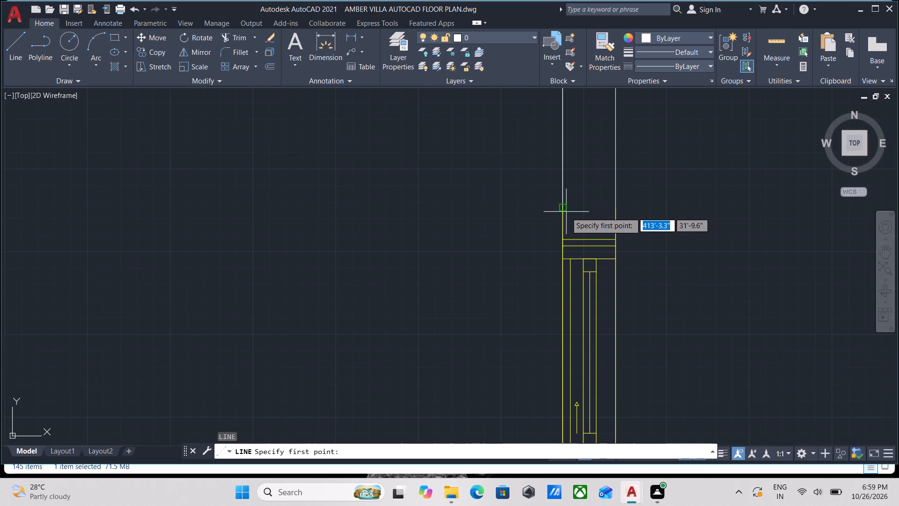
click(561, 208)
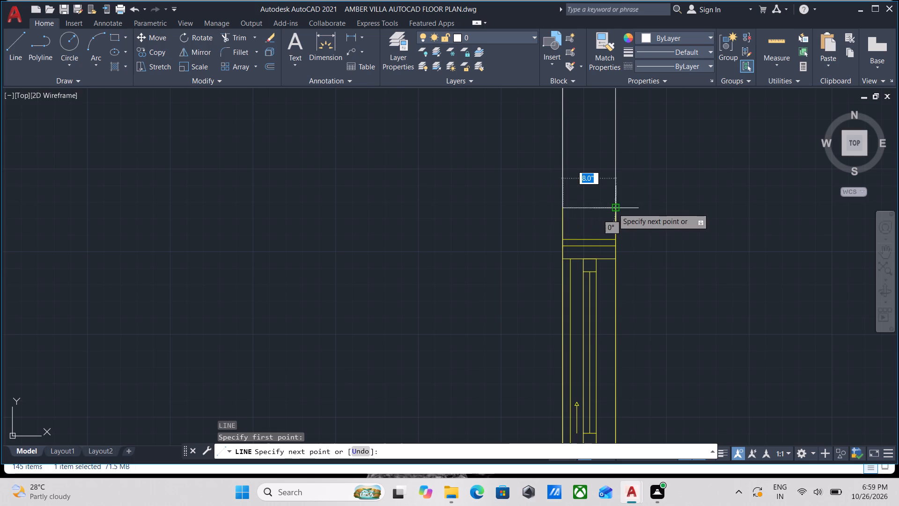
click(613, 208)
key(Escape)
scroll(615, 208, down, 4)
middle_drag(624, 208, 615, 171)
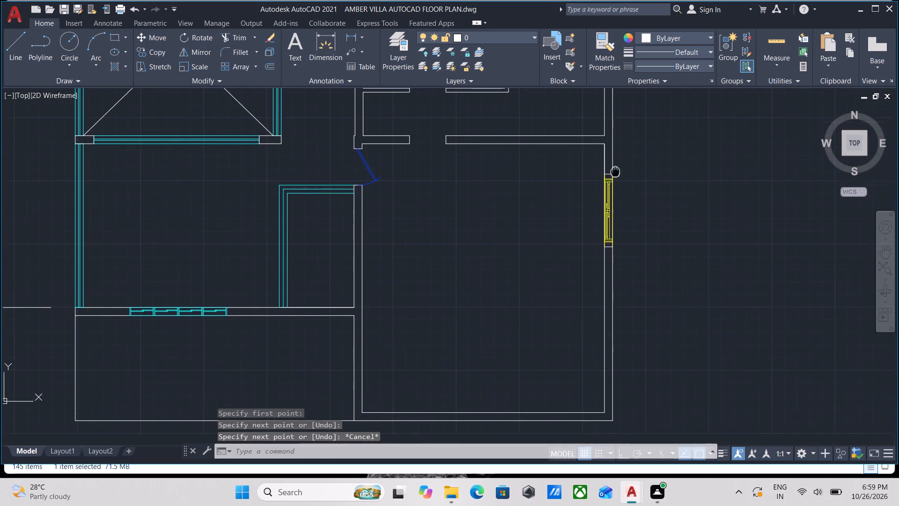
Match the properties of the yellow window linework onto the two closing lines at the window's south and north ends.
middle_drag(609, 295, 600, 264)
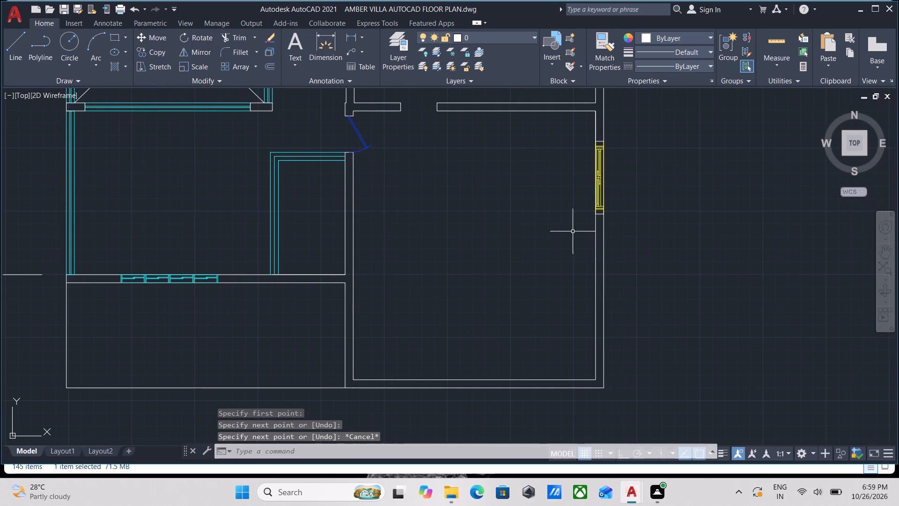
scroll(565, 231, up, 1)
middle_drag(565, 231, 550, 269)
text(ma)
key(Return)
scroll(606, 223, up, 2)
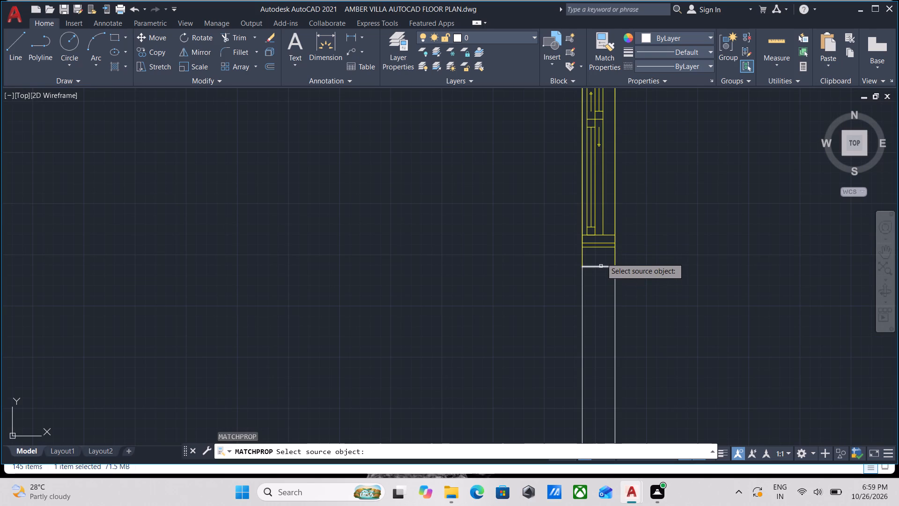
click(592, 233)
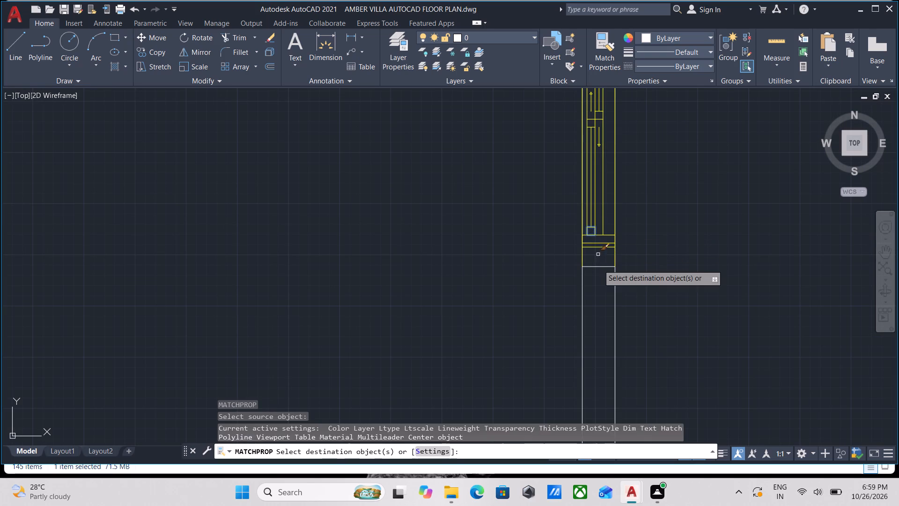
click(600, 268)
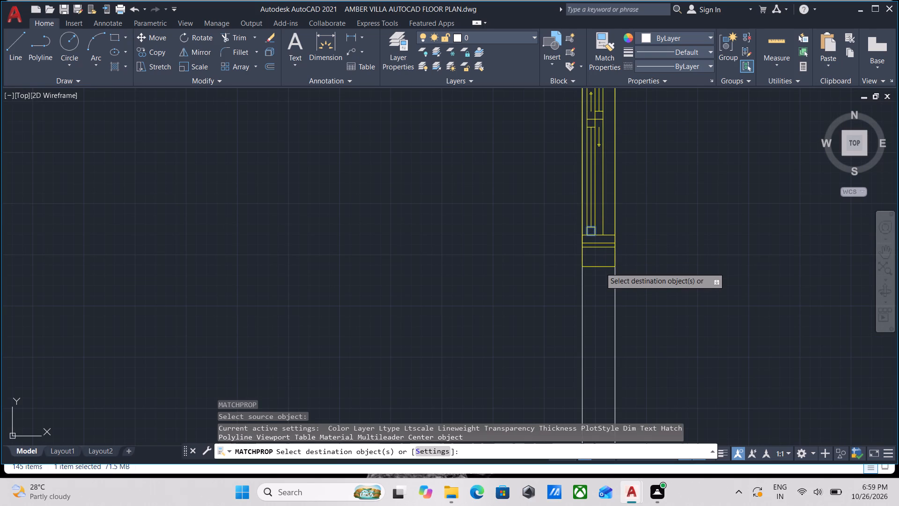
middle_drag(457, 234, 464, 417)
scroll(490, 237, down, 1)
middle_drag(490, 237, 482, 286)
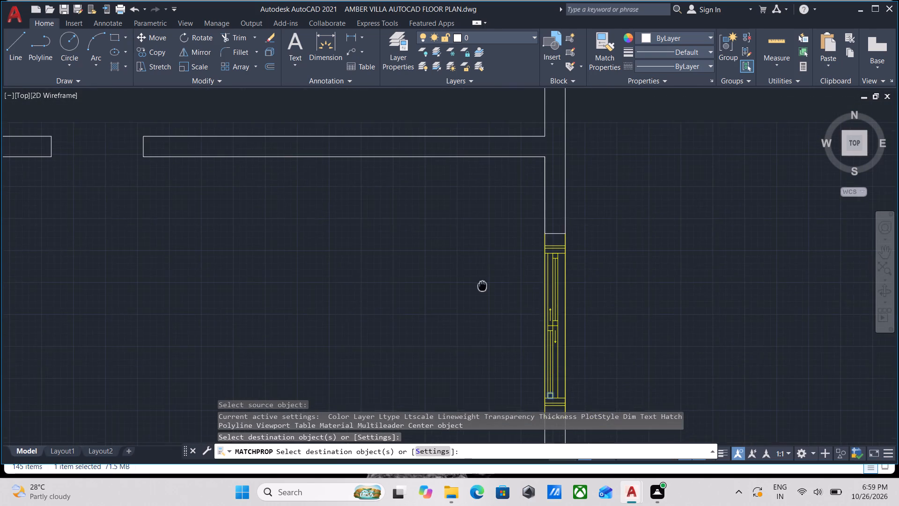
click(554, 235)
scroll(404, 216, down, 1)
middle_drag(404, 216, 496, 256)
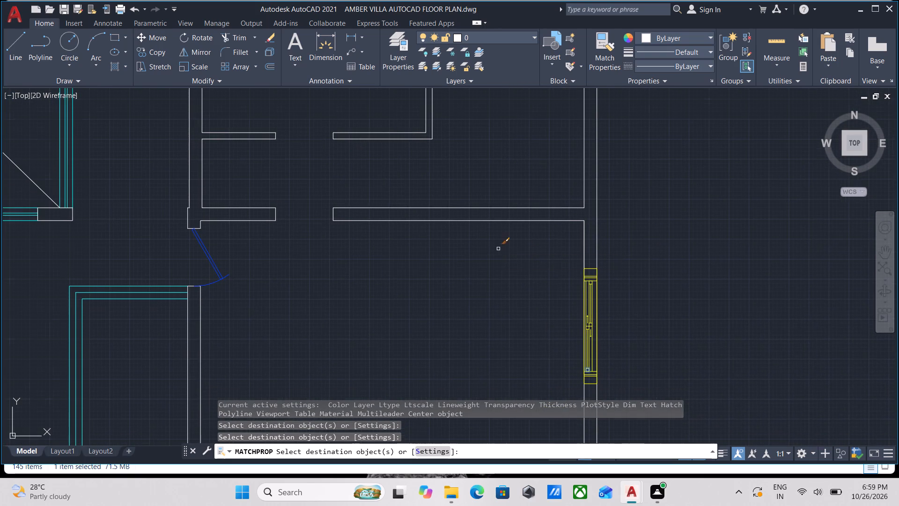
key(Escape)
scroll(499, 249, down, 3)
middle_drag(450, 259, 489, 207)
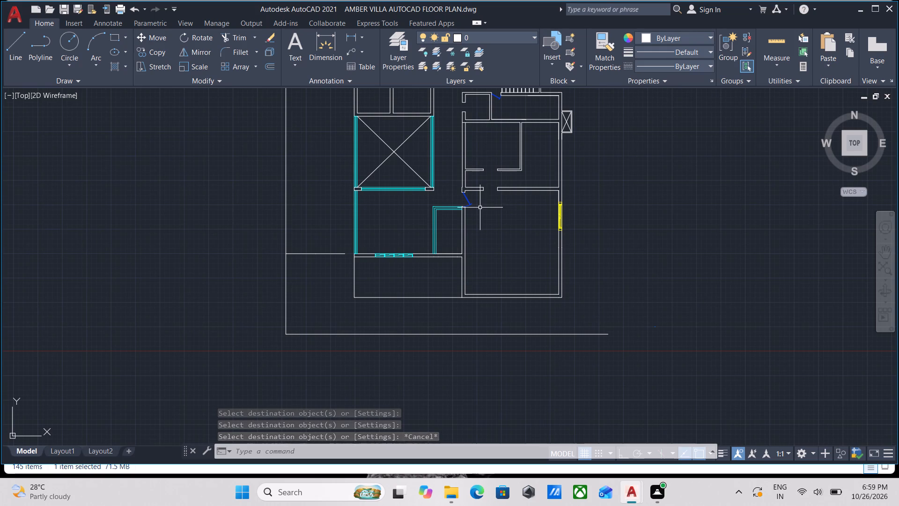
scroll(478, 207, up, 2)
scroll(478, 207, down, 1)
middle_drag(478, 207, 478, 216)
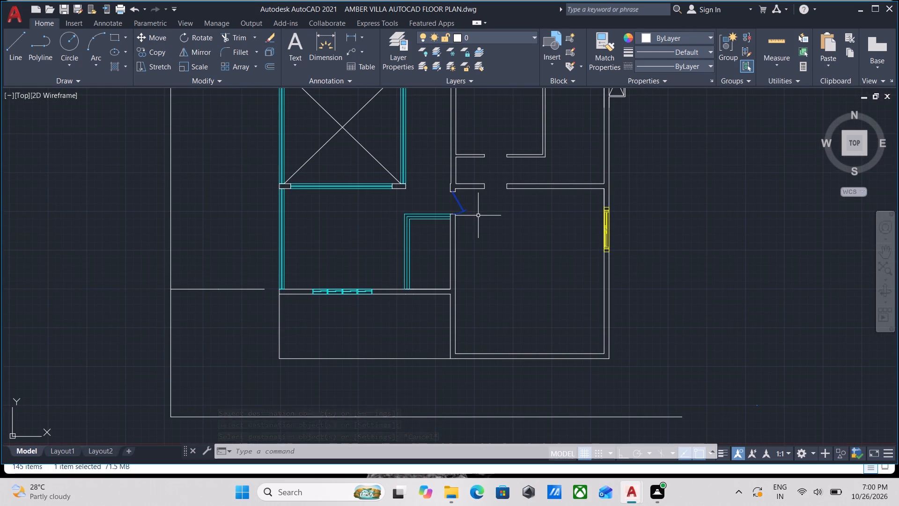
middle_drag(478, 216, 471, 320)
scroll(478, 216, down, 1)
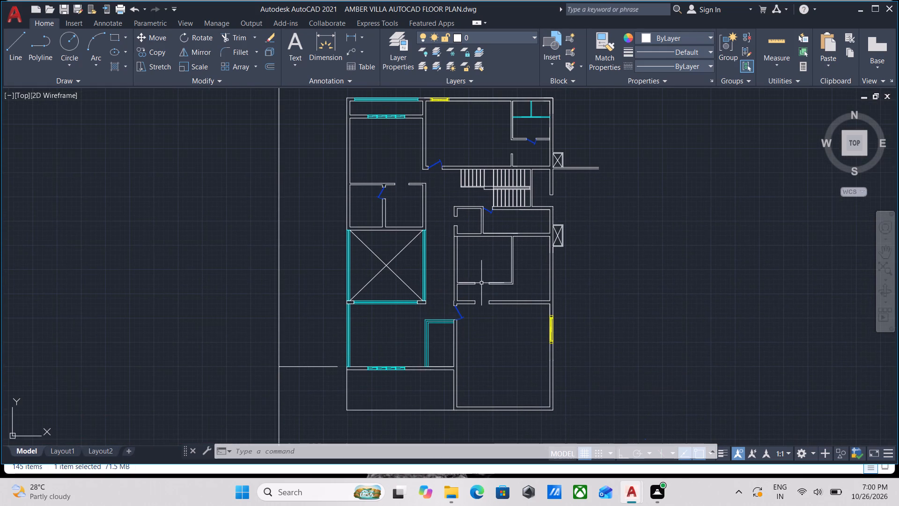
Copy the blue door between the two small west rooms by its hinge corner to the underside of the wall stub beside the stair-hall door.
scroll(492, 229, up, 1)
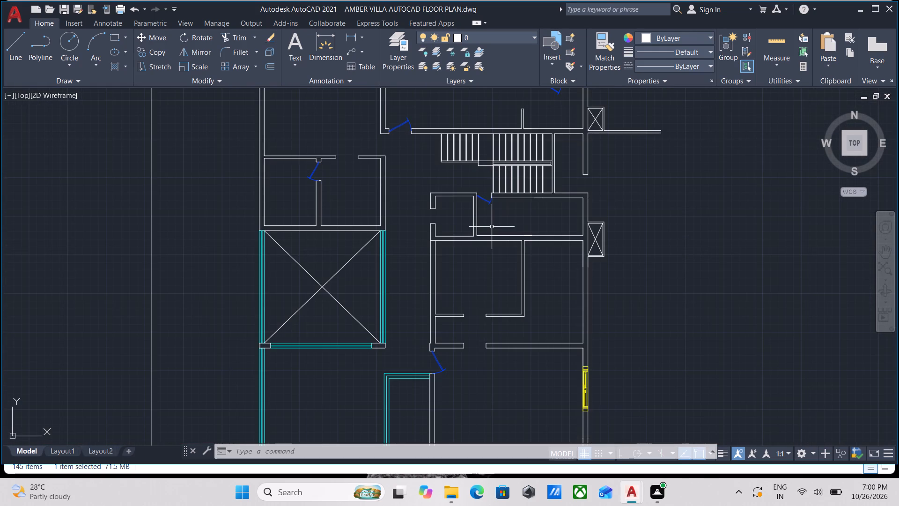
middle_drag(404, 200, 417, 254)
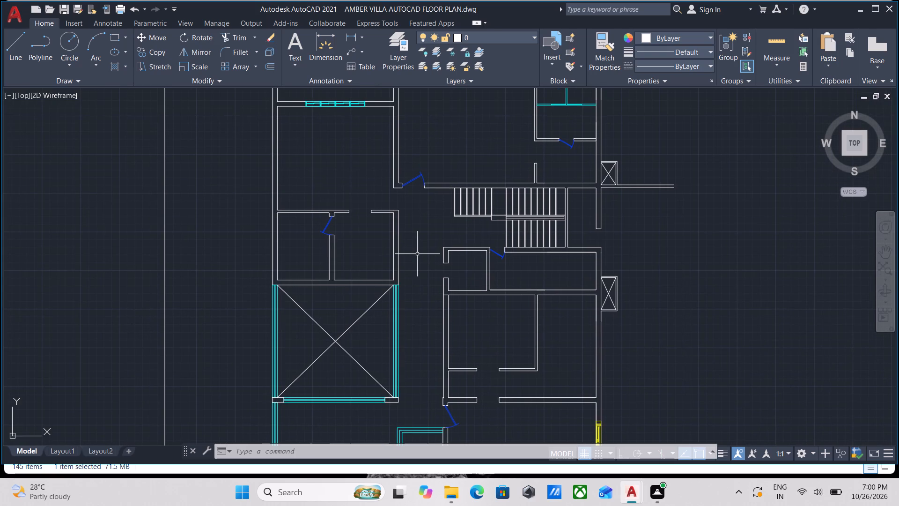
scroll(413, 219, up, 2)
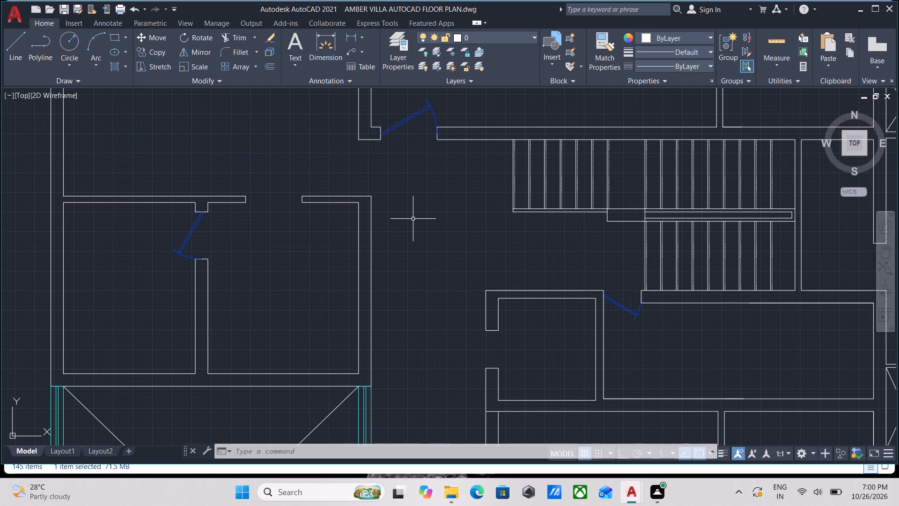
scroll(468, 194, down, 1)
middle_drag(468, 194, 493, 238)
scroll(307, 262, up, 2)
click(344, 278)
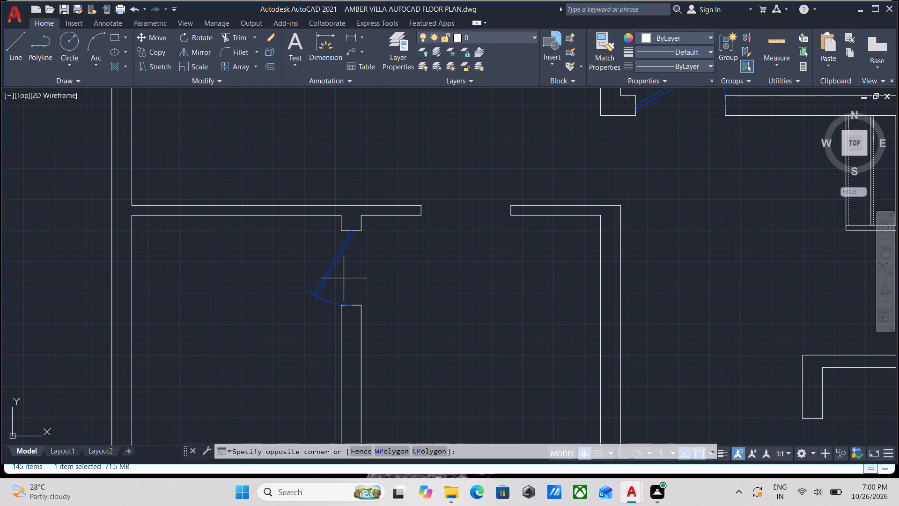
click(315, 255)
text(co)
key(Return)
scroll(365, 215, up, 2)
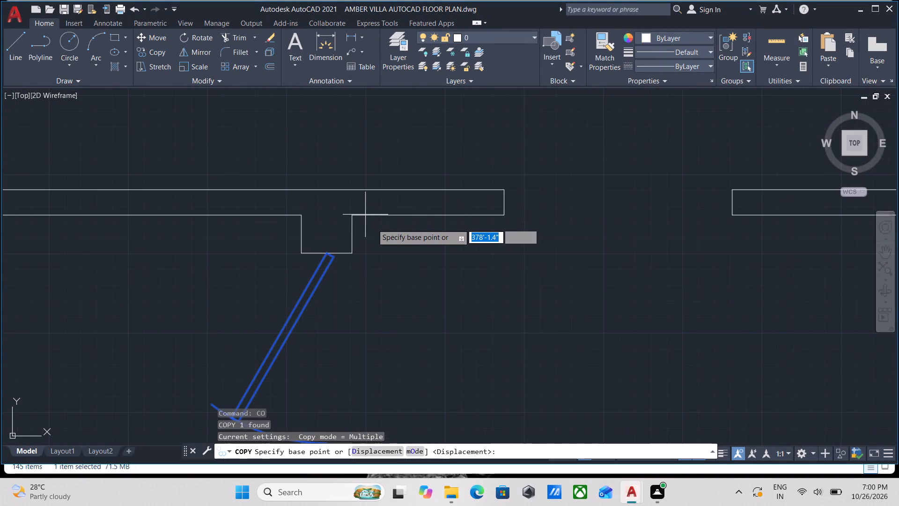
click(327, 253)
middle_drag(531, 183, 475, 214)
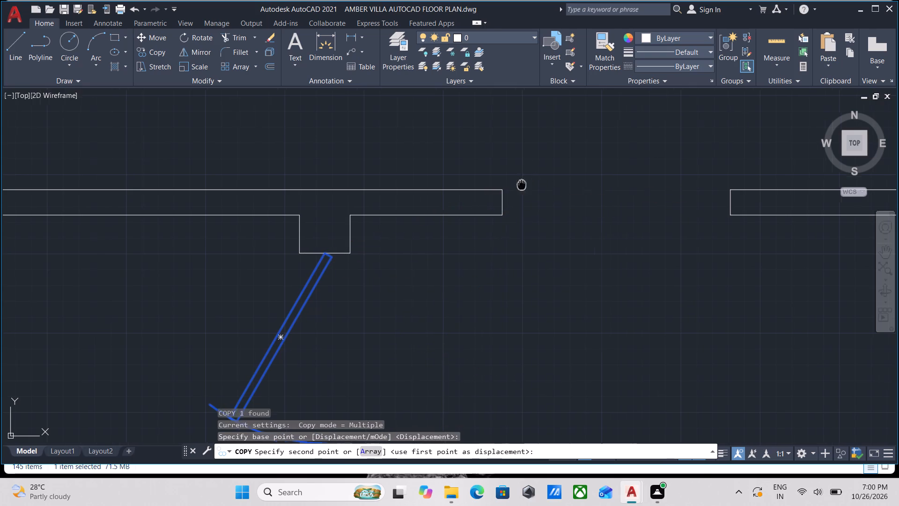
middle_drag(475, 214, 395, 262)
scroll(625, 216, down, 2)
middle_drag(622, 216, 305, 339)
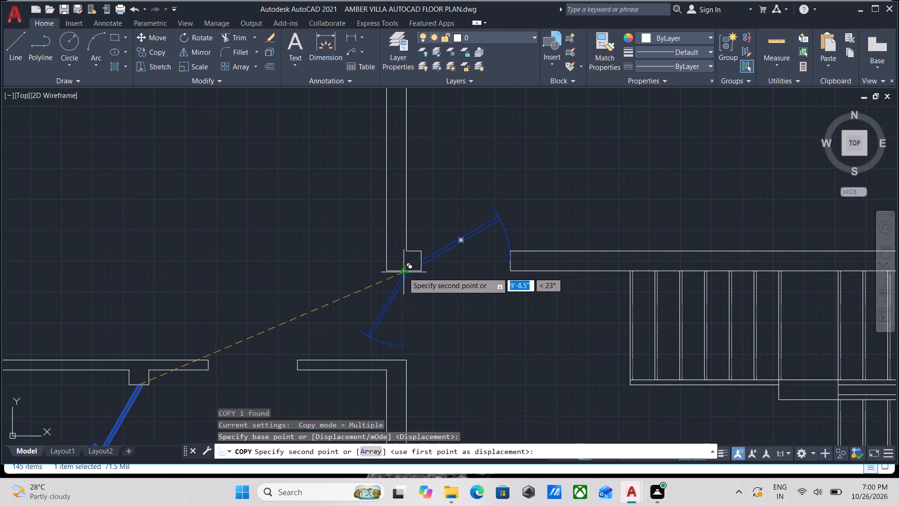
click(403, 272)
key(Escape)
Scale the copied door below the wall stub, using its hinge corner as the base point.
scroll(413, 290, up, 2)
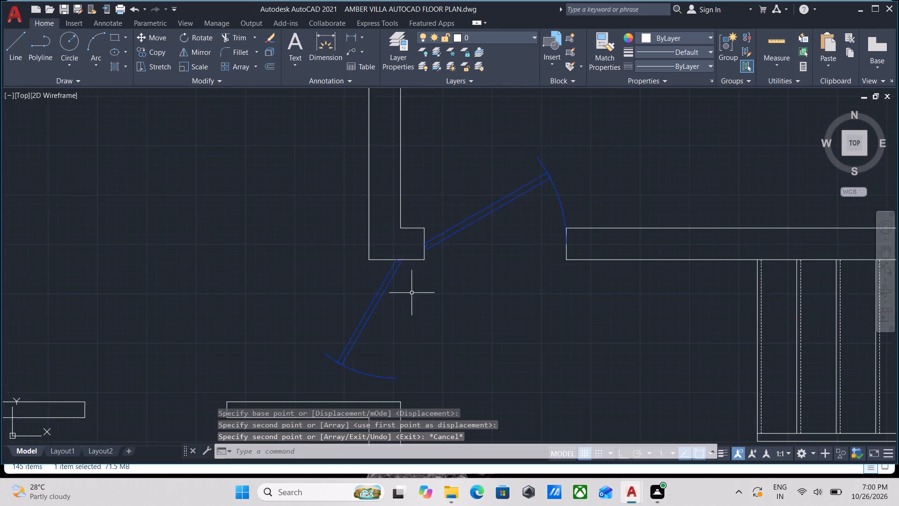
drag(411, 314, 406, 313)
click(333, 279)
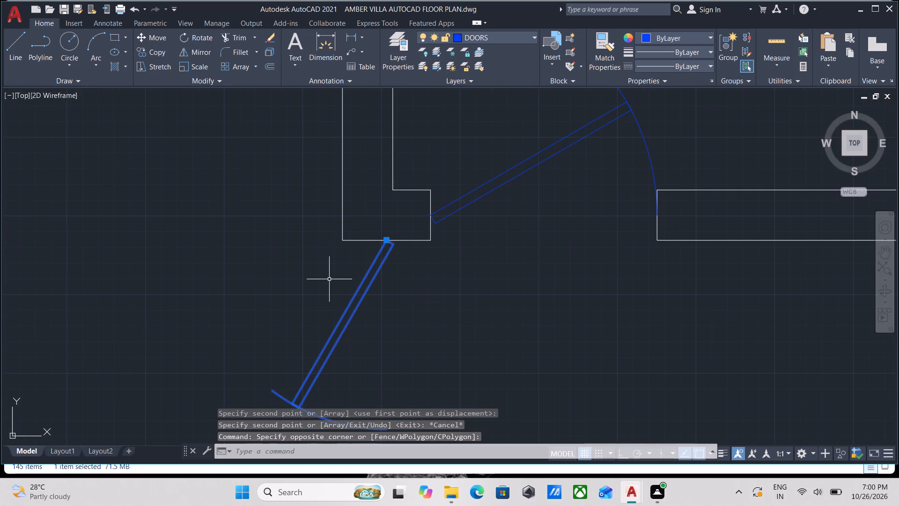
text(sca)
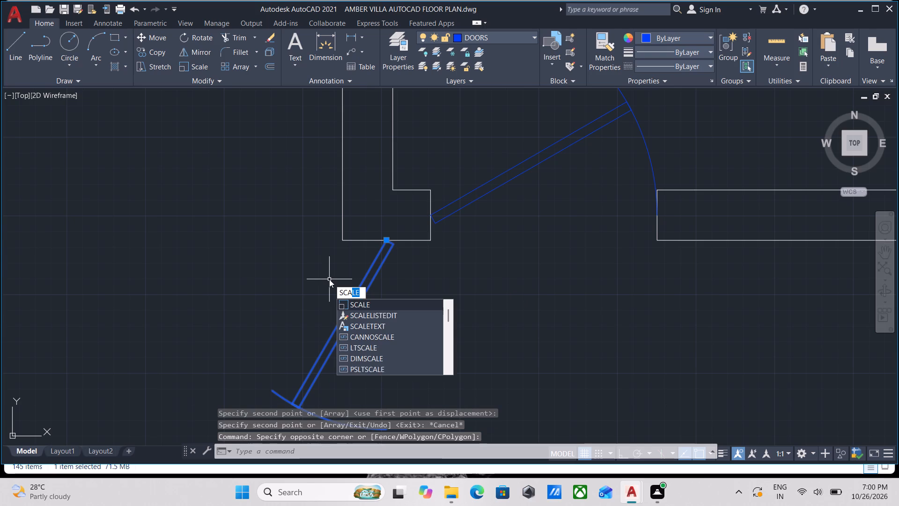
key(Return)
scroll(409, 248, up, 1)
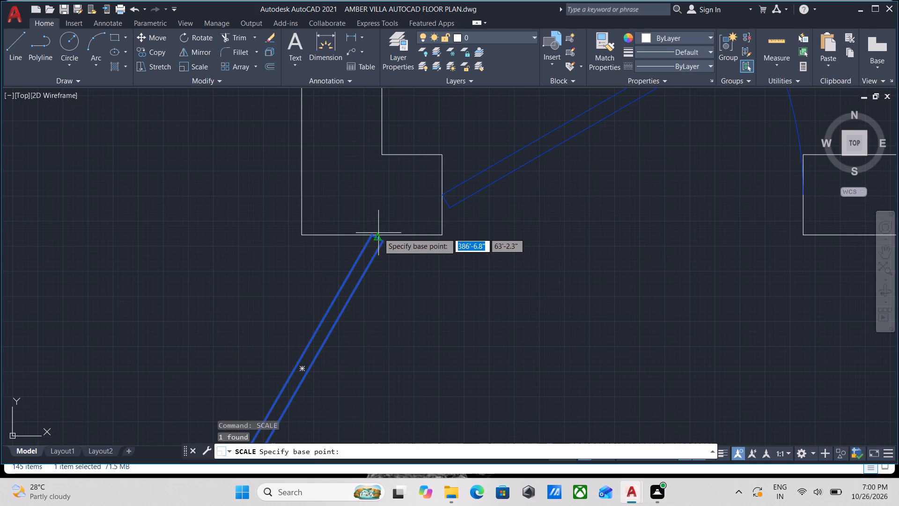
scroll(370, 233, up, 3)
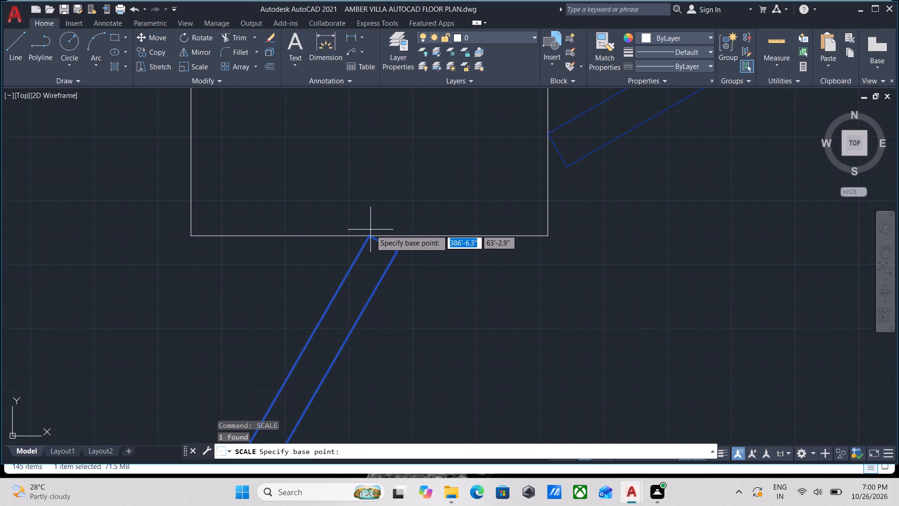
scroll(363, 230, up, 3)
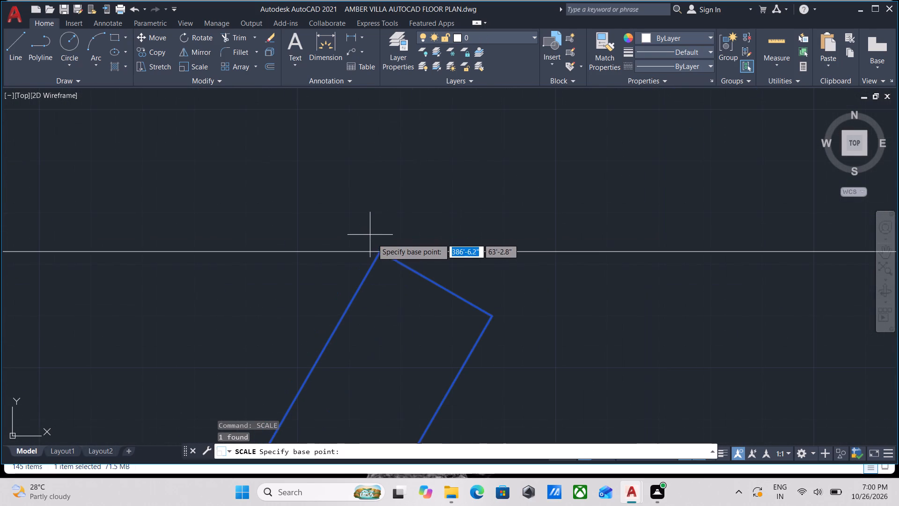
click(382, 252)
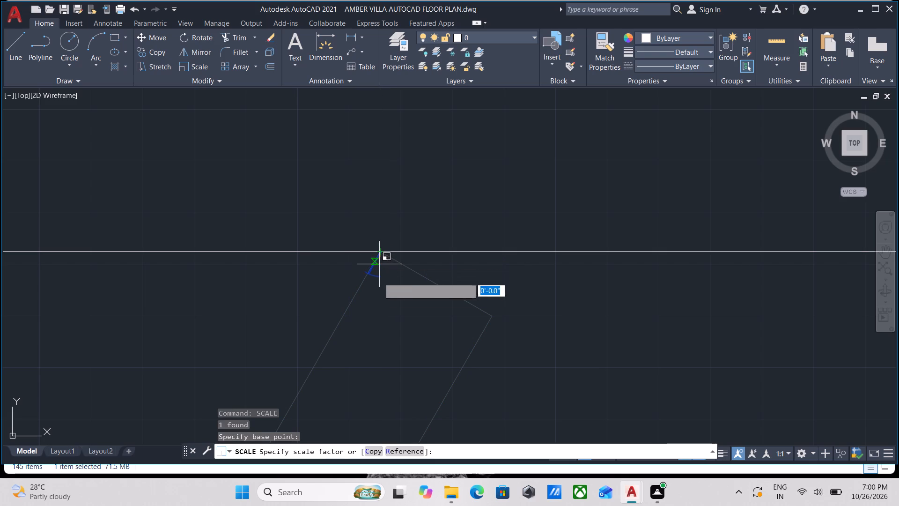
middle_drag(378, 296, 382, 263)
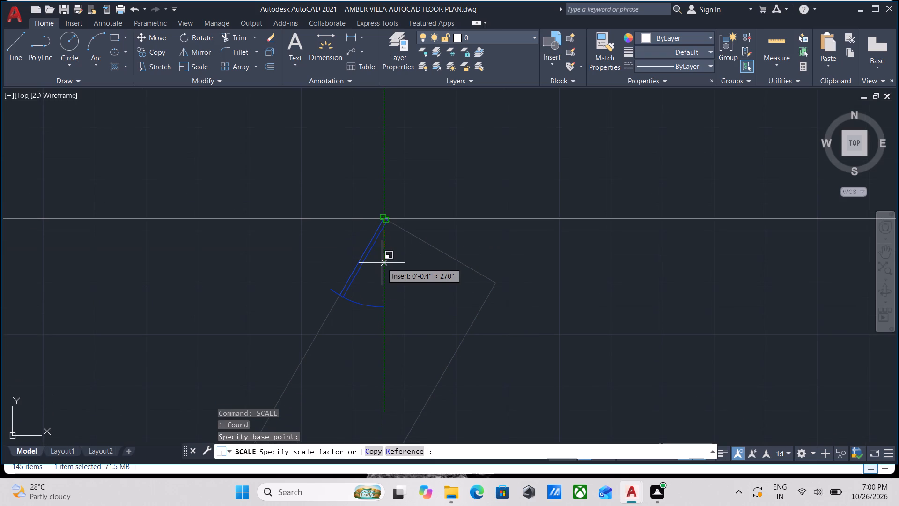
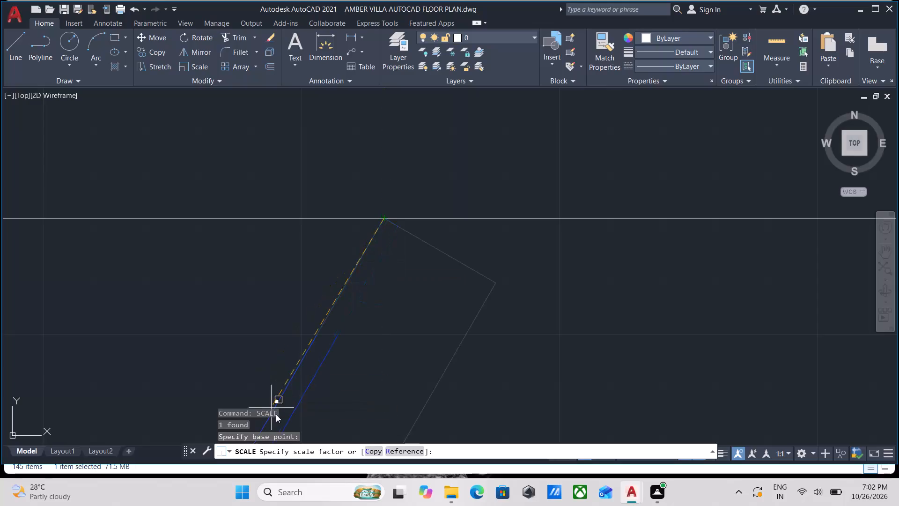
Resize the copied door below the wall stub by reference, from its hinge-to-arc-end length to 3'-0" at the wall corner below.
scroll(324, 352, down, 1)
middle_drag(326, 350, 389, 294)
scroll(420, 297, down, 3)
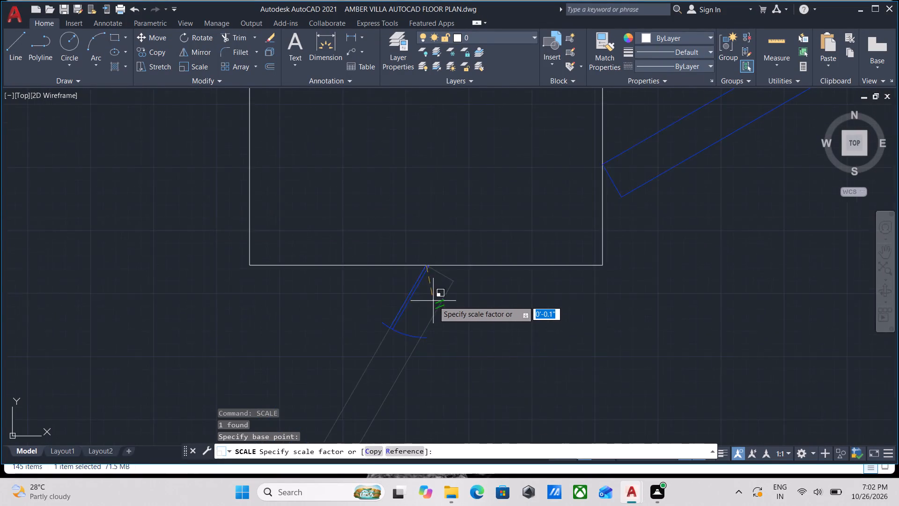
scroll(426, 330, down, 1)
middle_drag(426, 330, 441, 289)
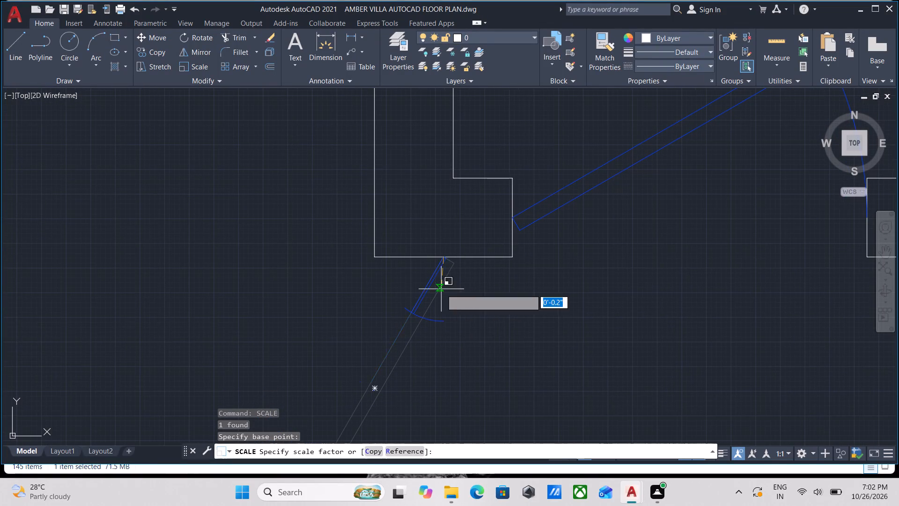
scroll(445, 328, down, 1)
middle_click(445, 329)
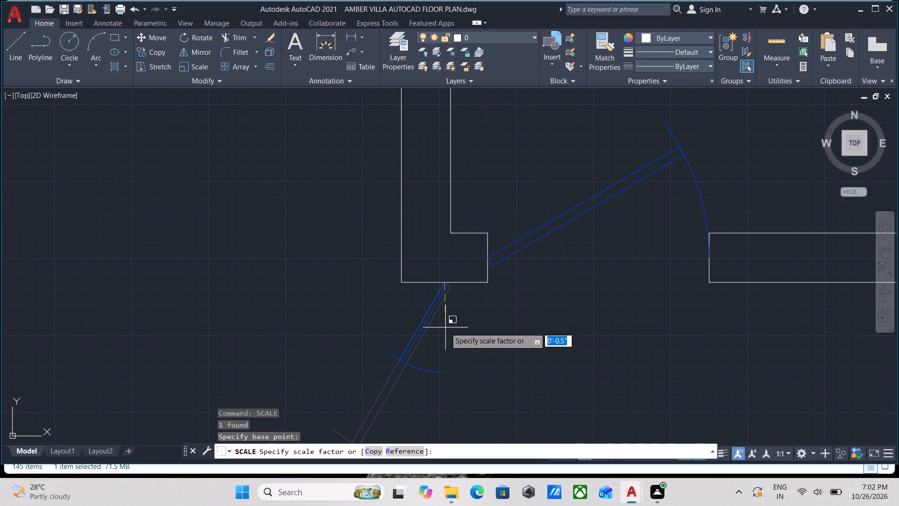
scroll(448, 385, down, 2)
middle_drag(448, 385, 479, 289)
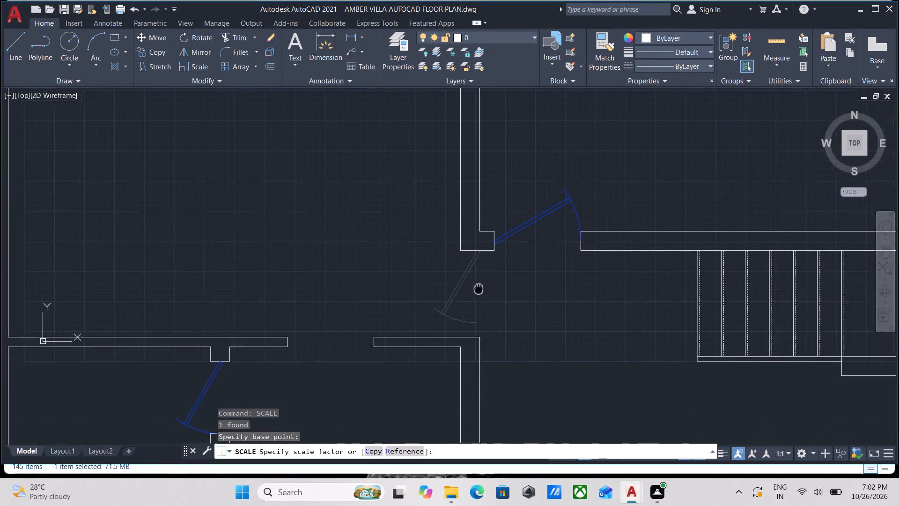
key(r)
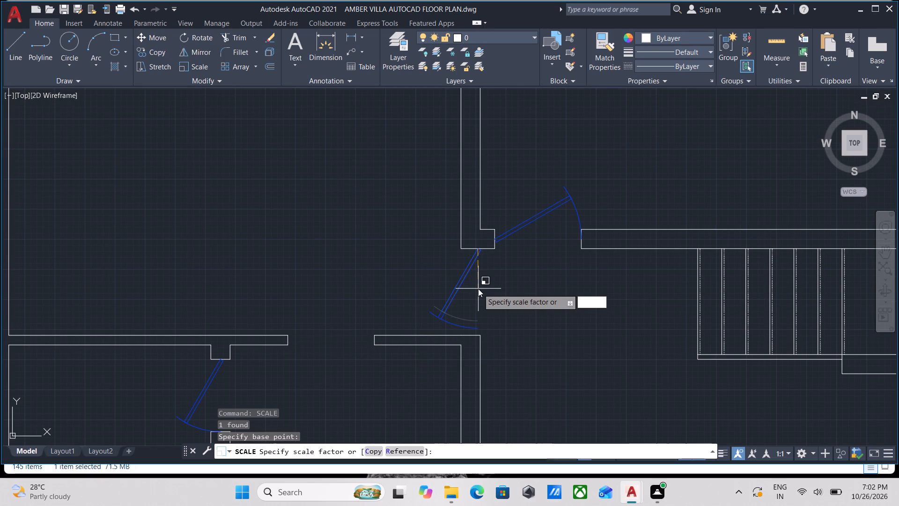
key(Return)
scroll(479, 260, up, 3)
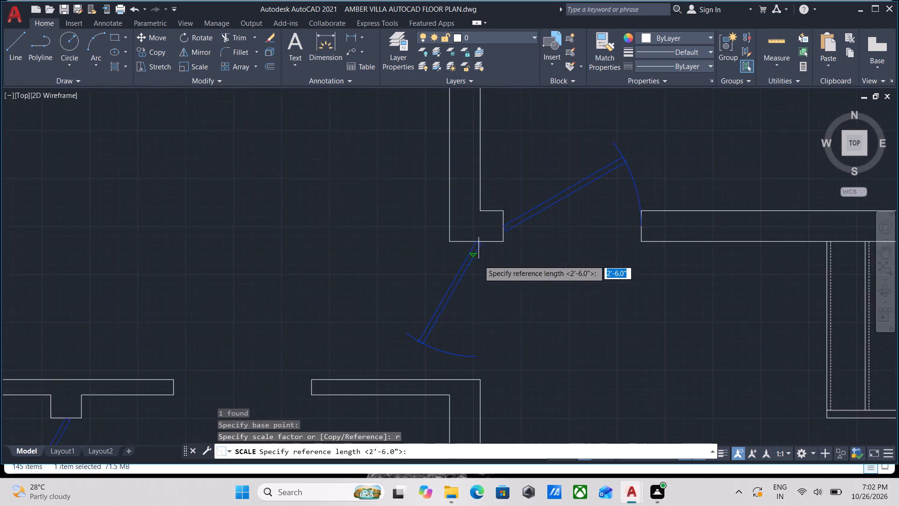
scroll(476, 241, up, 1)
click(472, 225)
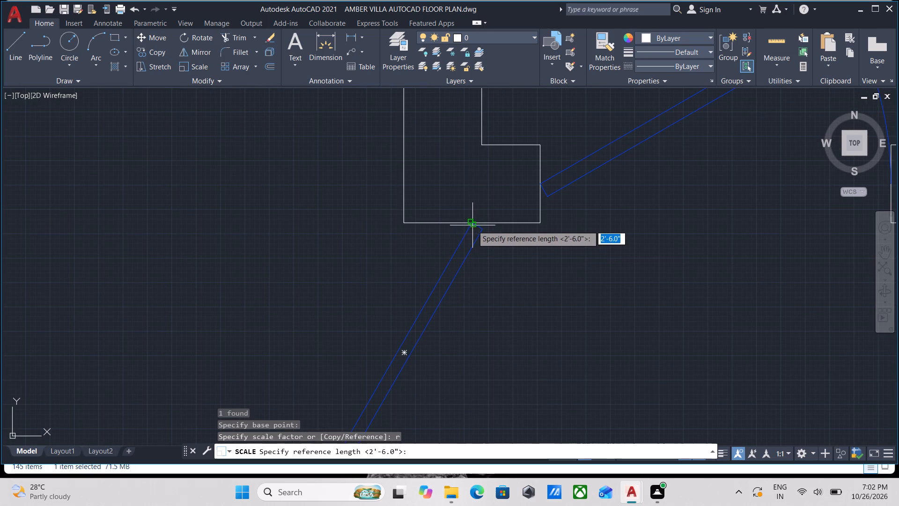
middle_drag(468, 365, 486, 265)
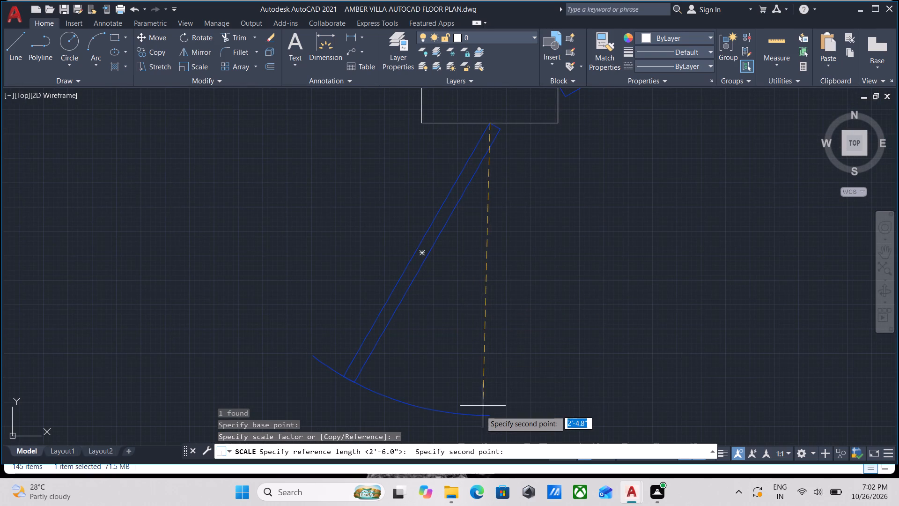
click(492, 413)
middle_drag(492, 395, 497, 352)
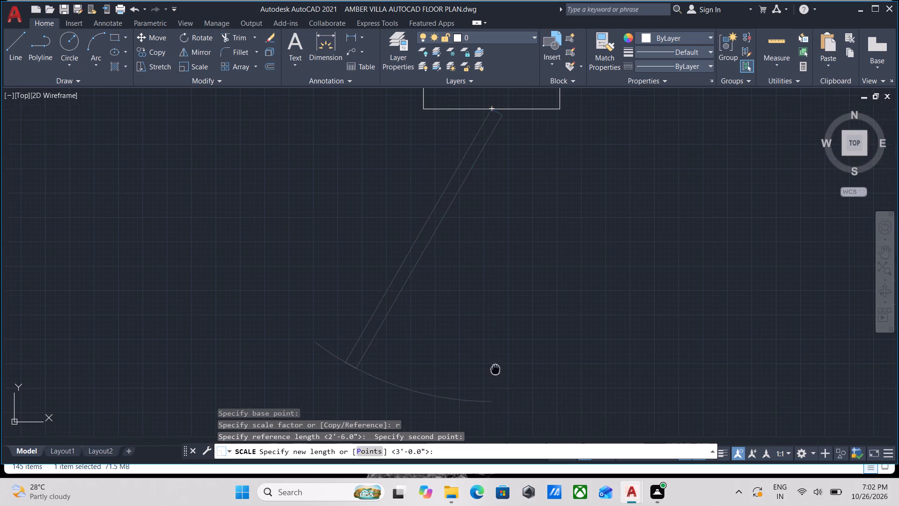
middle_drag(497, 352, 504, 310)
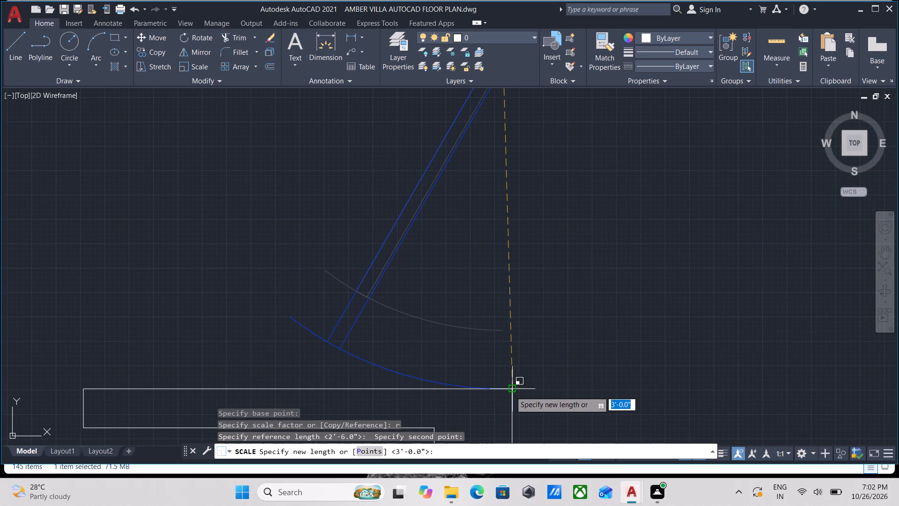
click(510, 391)
Examine the doors, windows, glazing and remaining openings across the floor plan, from the north rooms to the south end.
scroll(514, 329, down, 2)
middle_drag(514, 329, 514, 385)
middle_drag(500, 357, 499, 375)
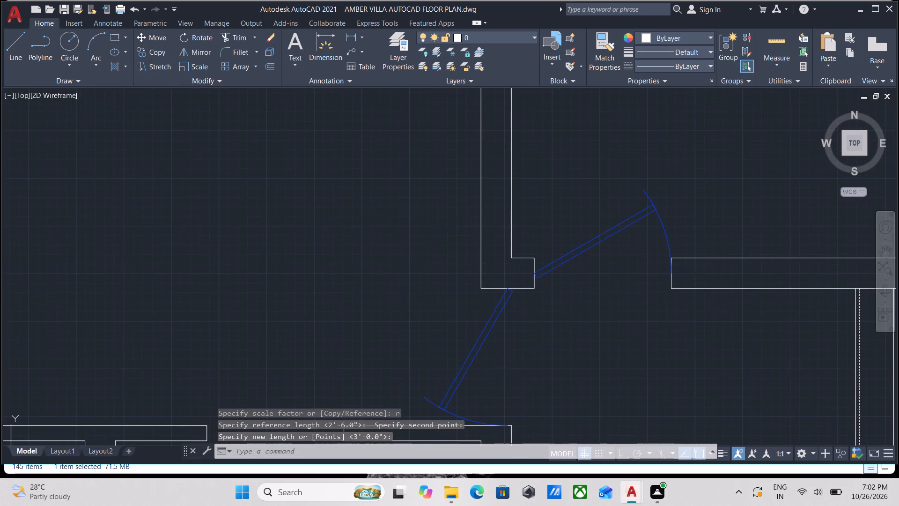
scroll(511, 356, down, 3)
middle_drag(511, 356, 506, 380)
scroll(453, 318, down, 2)
middle_drag(453, 318, 455, 326)
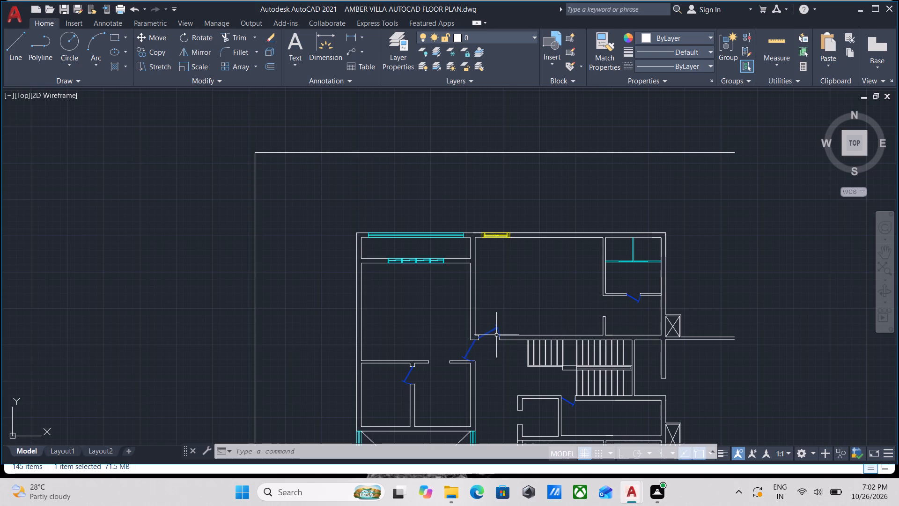
scroll(459, 362, up, 1)
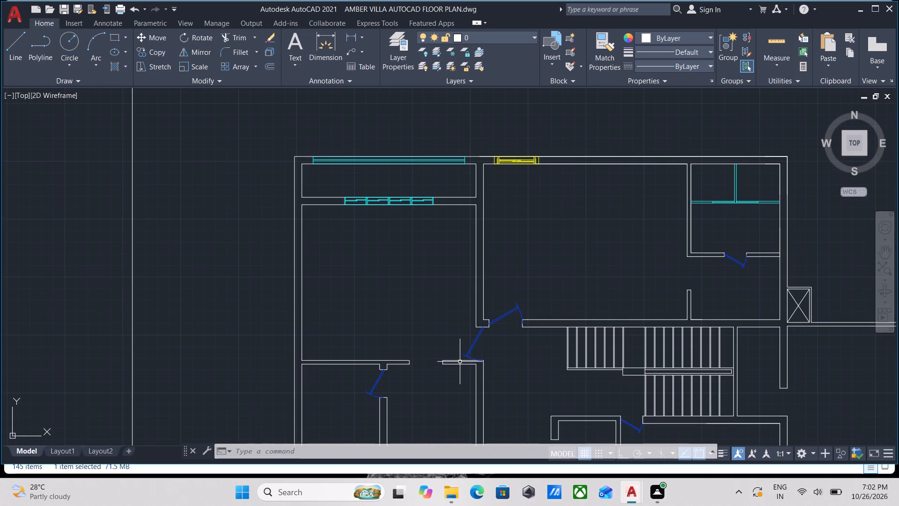
scroll(478, 345, up, 4)
scroll(552, 295, down, 1)
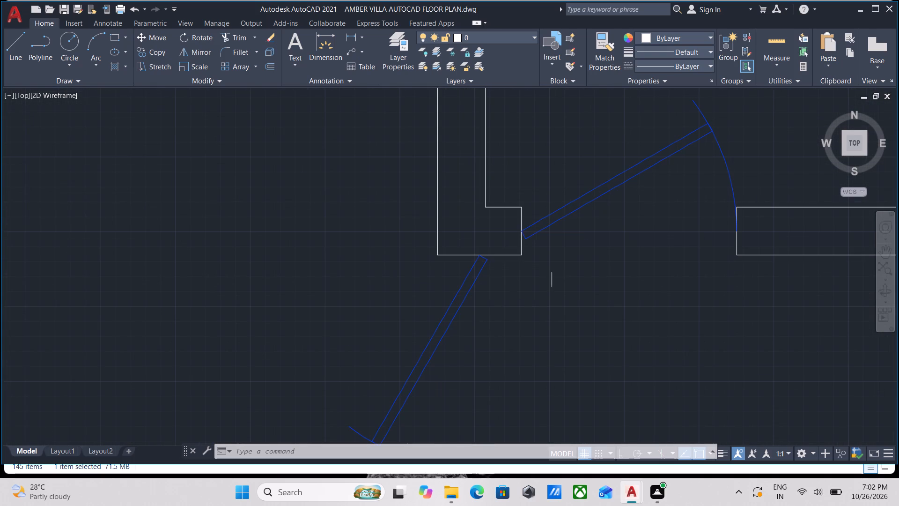
middle_drag(552, 295, 547, 305)
scroll(547, 305, down, 1)
middle_drag(560, 343, 560, 342)
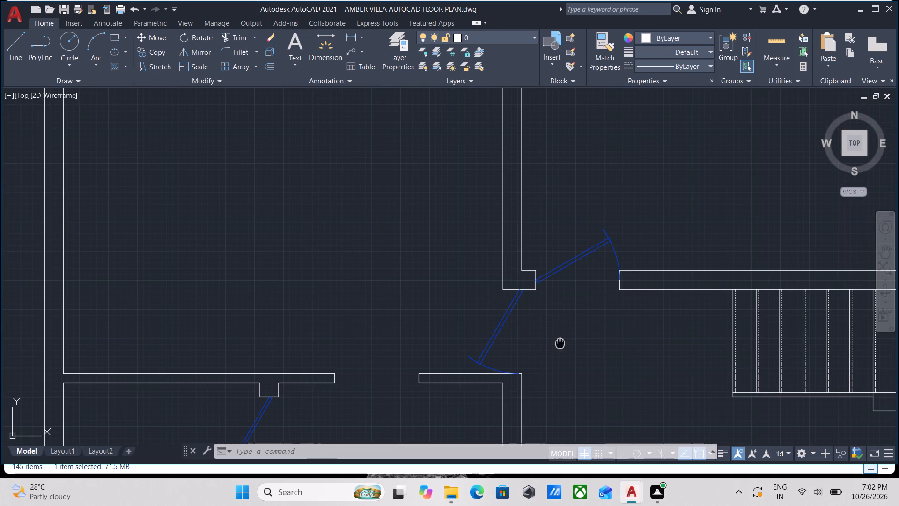
middle_drag(560, 342, 571, 263)
scroll(535, 290, down, 1)
middle_drag(535, 290, 540, 281)
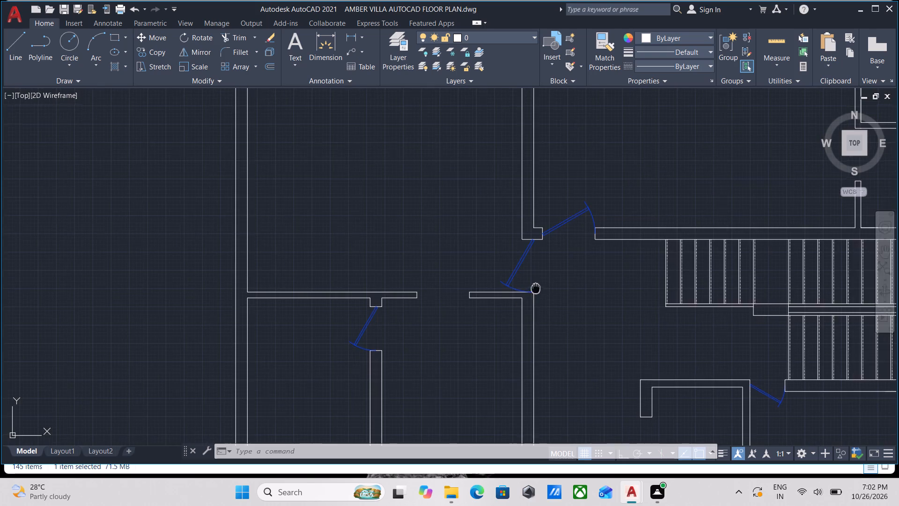
middle_drag(540, 281, 558, 246)
middle_drag(416, 334, 417, 309)
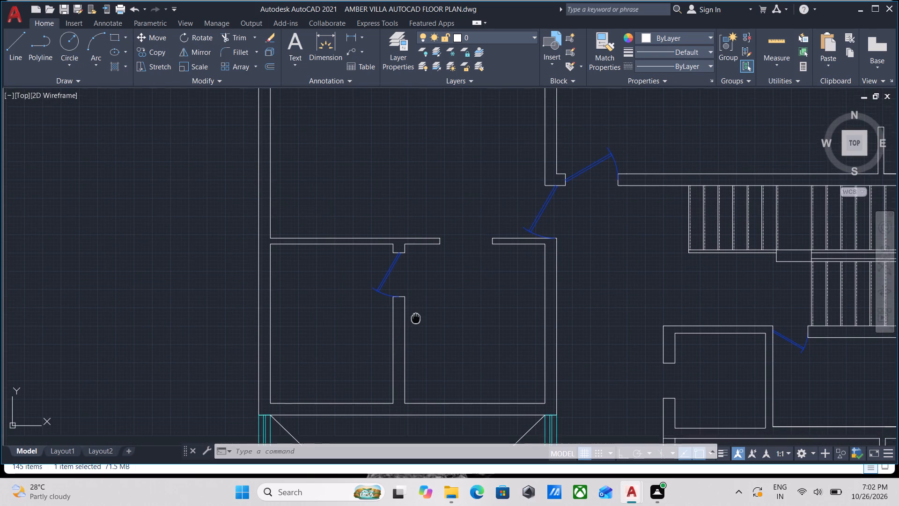
middle_drag(417, 309, 423, 294)
scroll(495, 380, down, 1)
middle_drag(481, 405, 494, 305)
scroll(466, 359, up, 3)
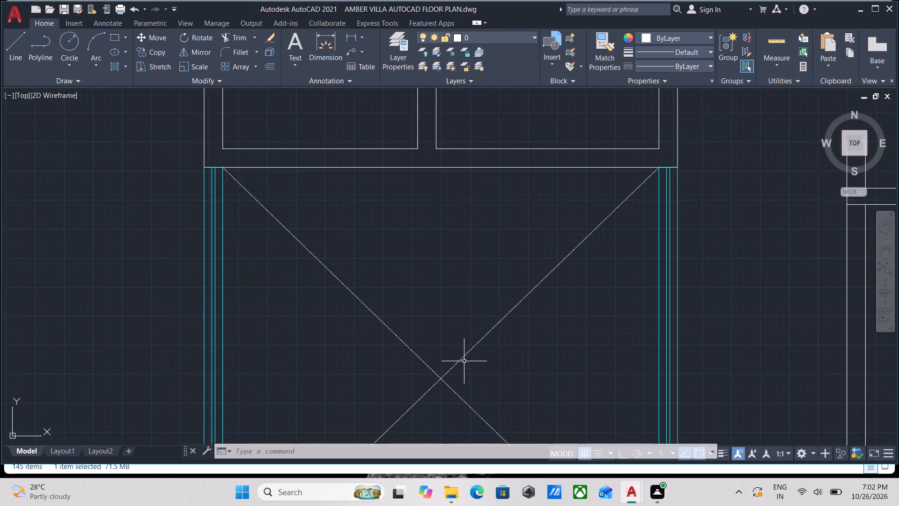
scroll(455, 375, up, 3)
scroll(427, 389, down, 5)
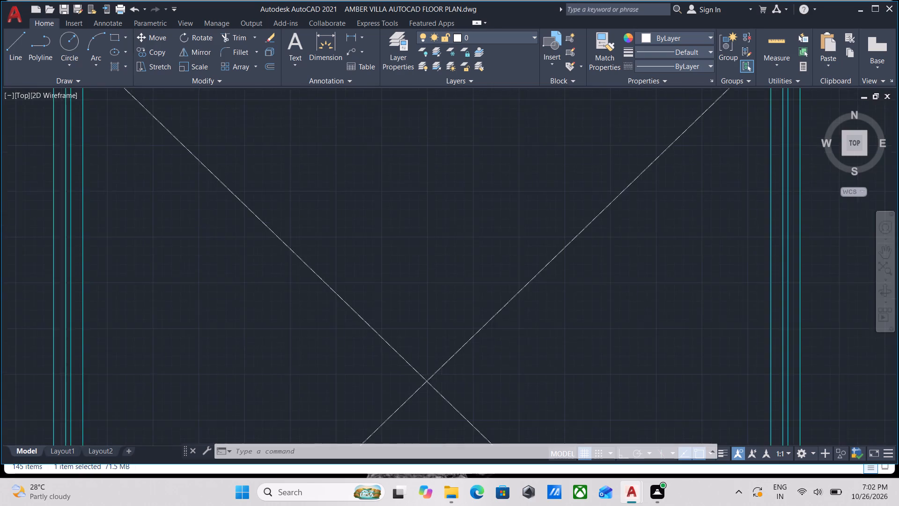
scroll(496, 364, down, 3)
middle_drag(502, 363, 513, 289)
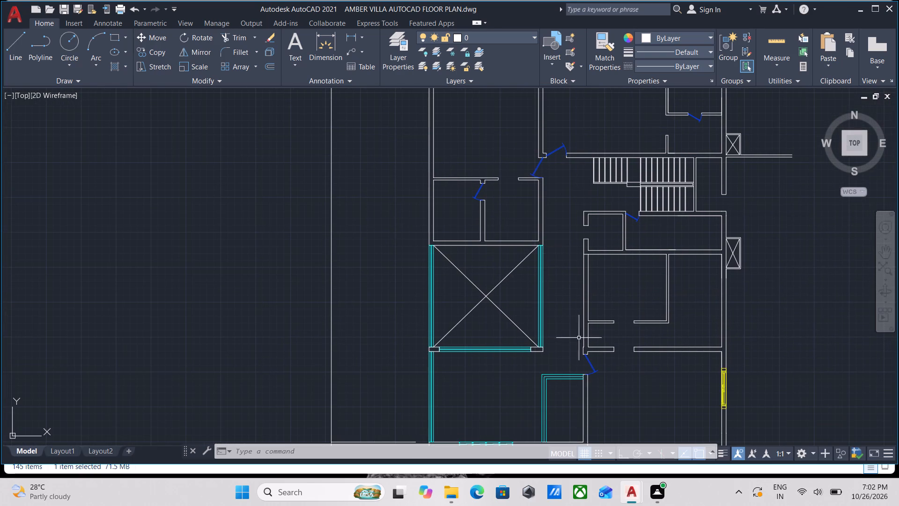
middle_drag(581, 337, 510, 437)
middle_drag(492, 282, 485, 327)
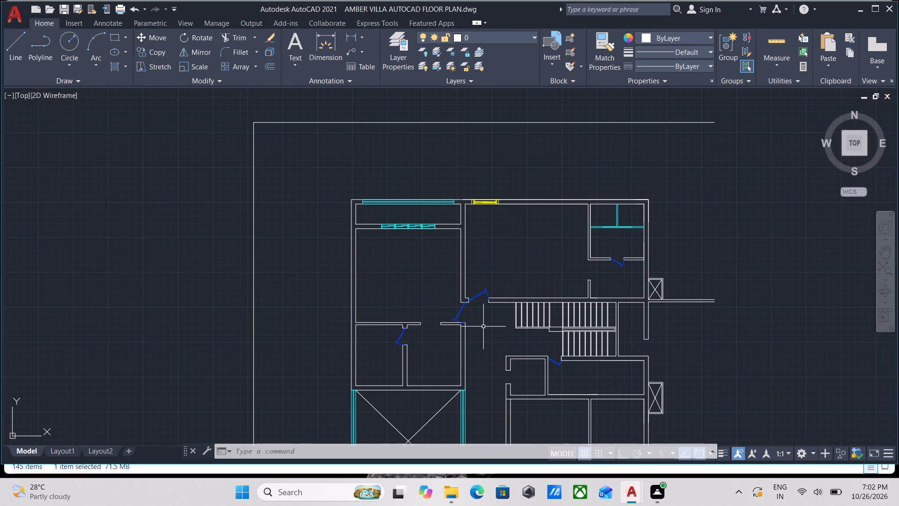
scroll(508, 218, up, 1)
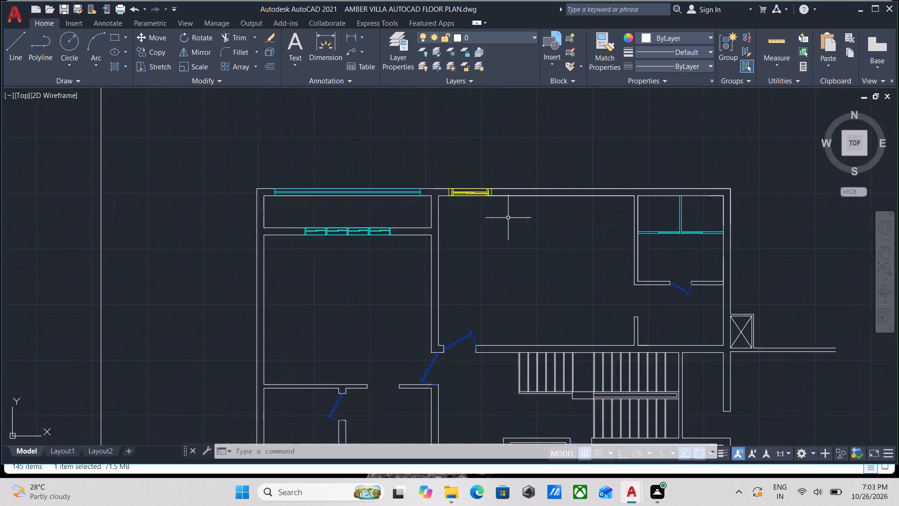
middle_drag(509, 218, 492, 275)
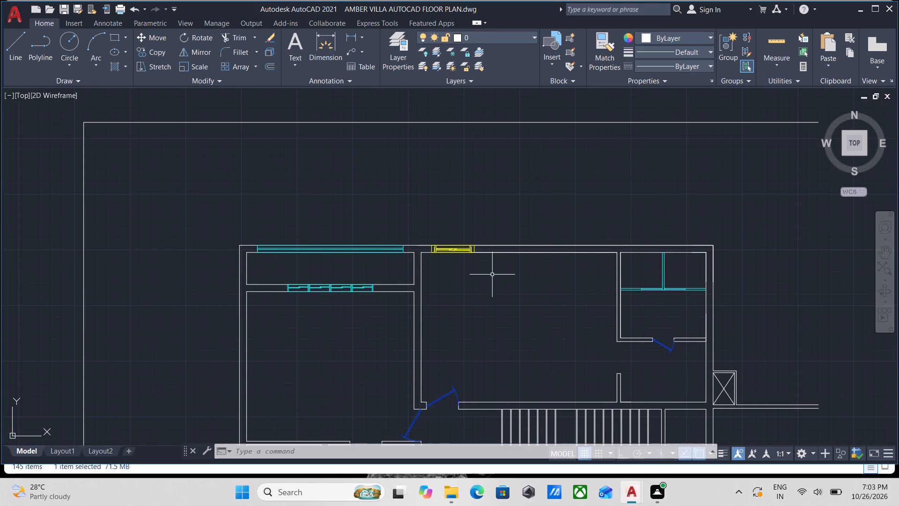
scroll(545, 268, down, 1)
scroll(622, 259, up, 2)
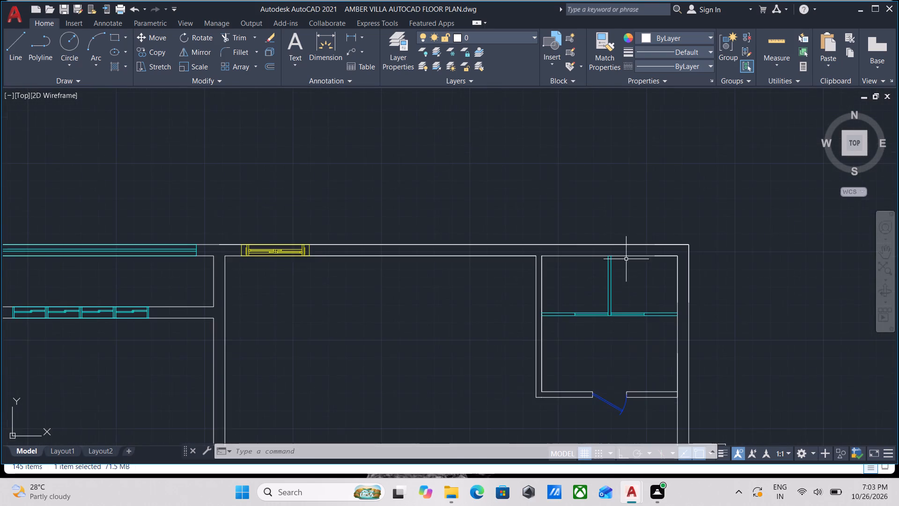
middle_drag(629, 261, 588, 275)
scroll(574, 257, up, 4)
scroll(567, 291, down, 1)
middle_drag(567, 291, 543, 298)
scroll(543, 298, down, 2)
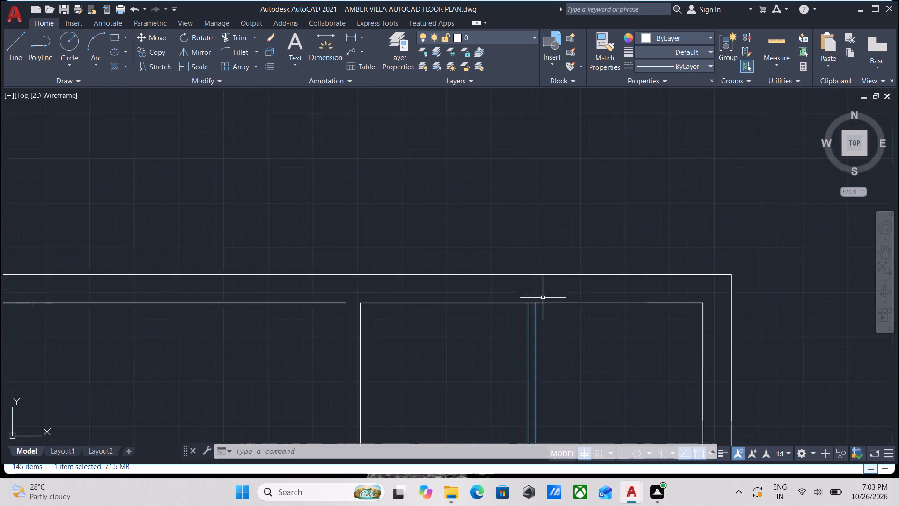
scroll(543, 298, down, 2)
middle_drag(535, 342, 544, 209)
scroll(451, 253, down, 3)
middle_drag(449, 253, 477, 207)
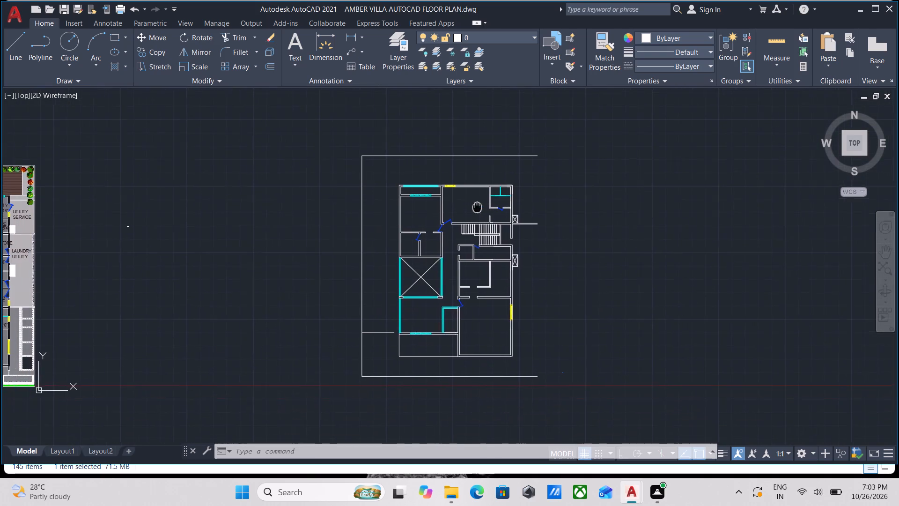
scroll(521, 336, up, 2)
middle_drag(420, 385, 477, 306)
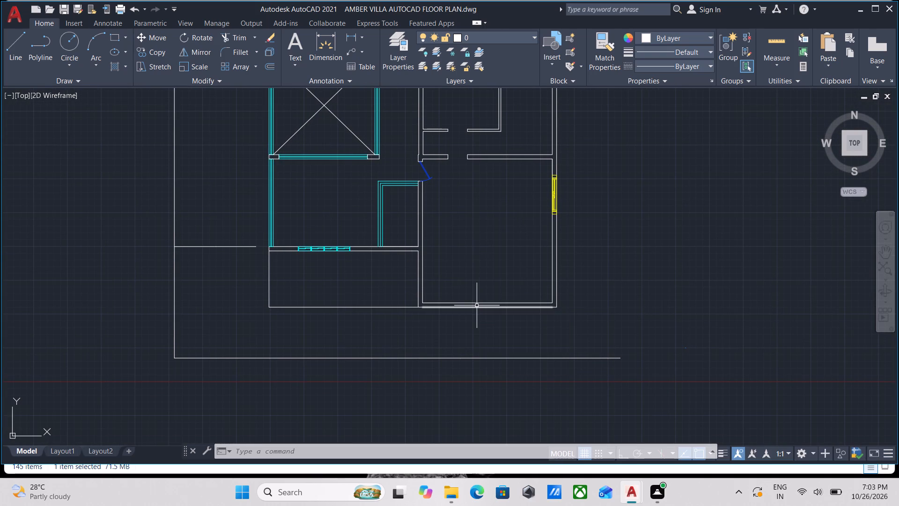
scroll(382, 243, up, 3)
scroll(398, 238, down, 2)
middle_drag(398, 238, 396, 263)
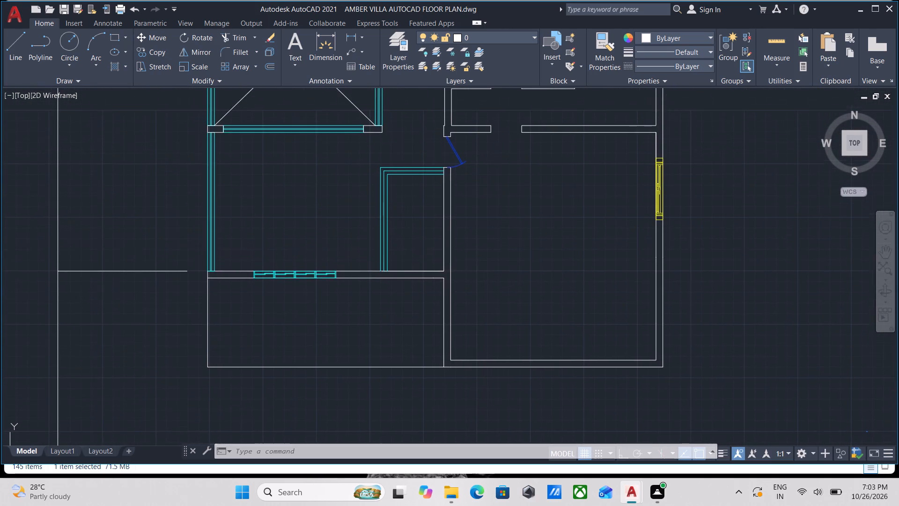
scroll(460, 240, down, 2)
middle_drag(460, 240, 460, 283)
scroll(472, 243, up, 2)
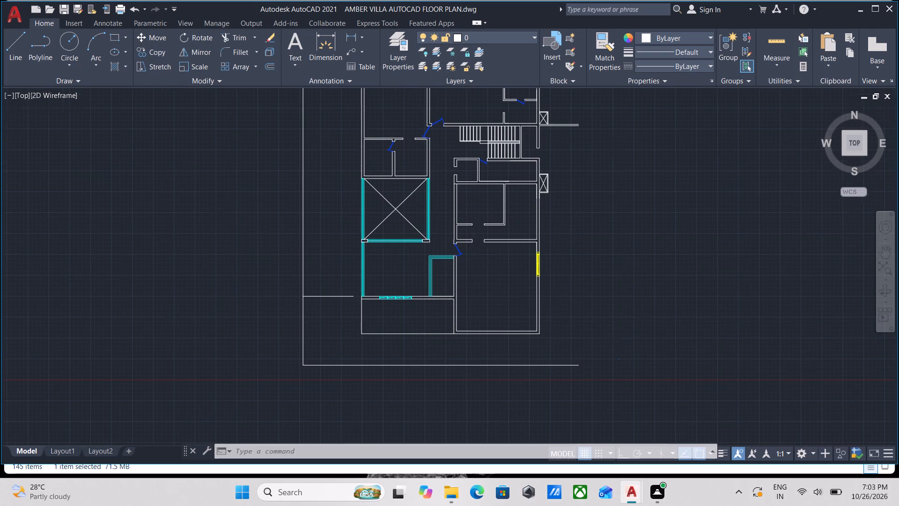
scroll(472, 243, up, 2)
middle_drag(382, 275, 391, 294)
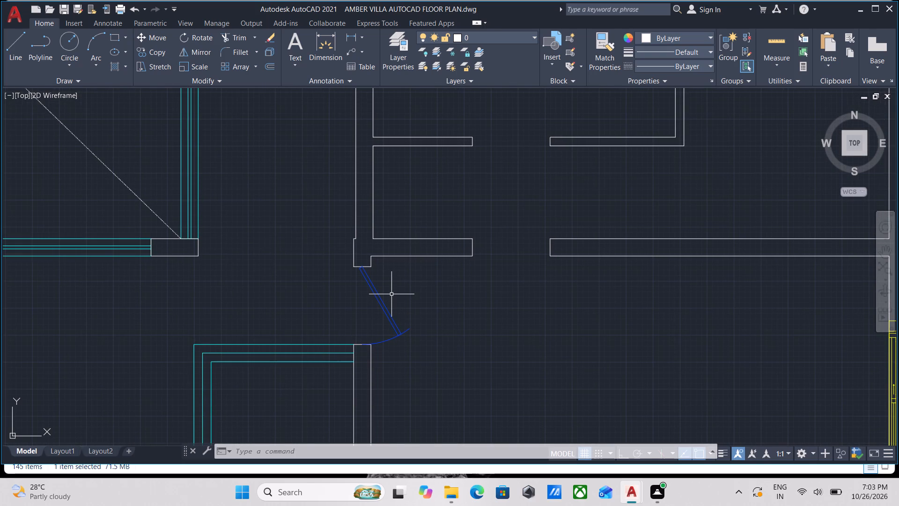
scroll(471, 320, down, 2)
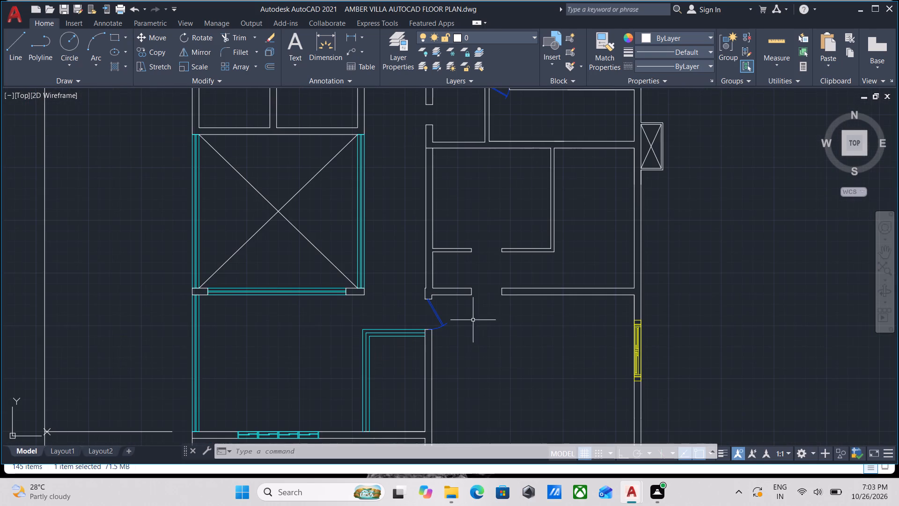
middle_drag(494, 267, 484, 315)
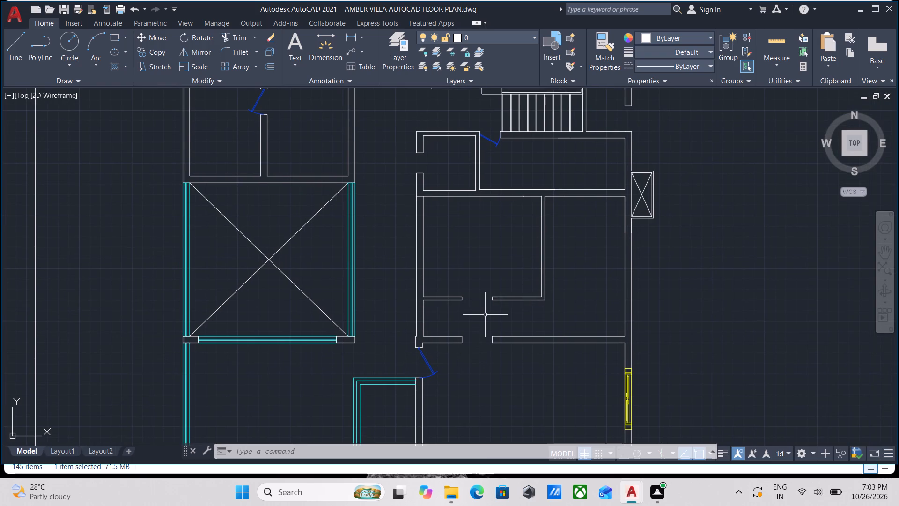
scroll(562, 210, up, 1)
middle_drag(567, 203, 439, 382)
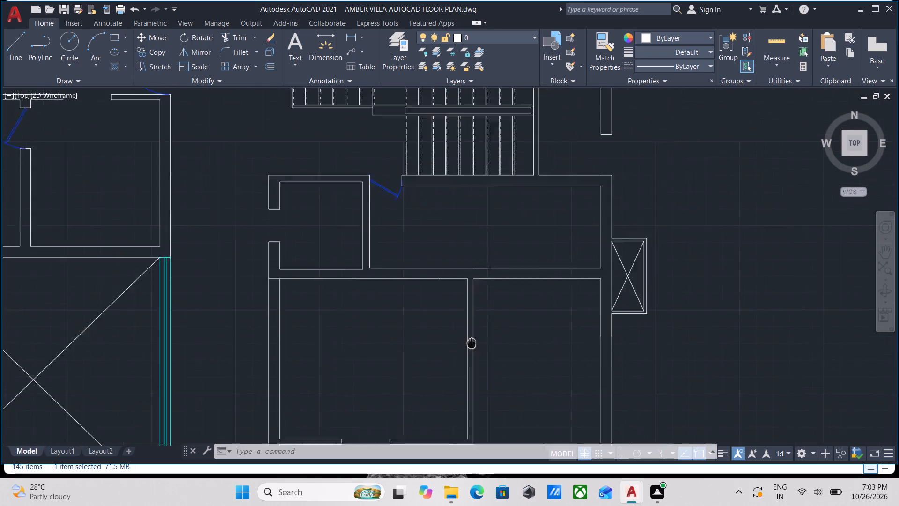
middle_drag(439, 382, 427, 399)
scroll(419, 316, down, 1)
middle_drag(419, 316, 418, 464)
scroll(453, 219, up, 3)
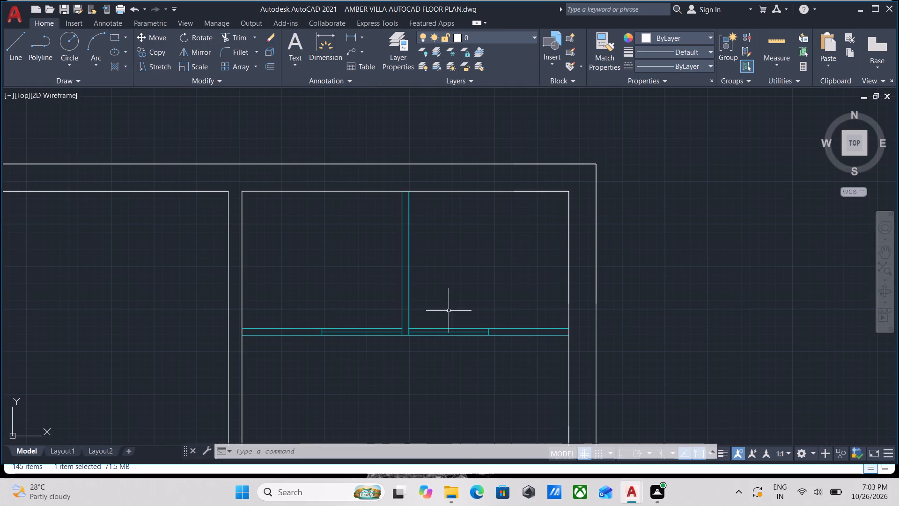
Group the T-shaped glass partition lines in the north-east corner room.
click(448, 382)
click(356, 245)
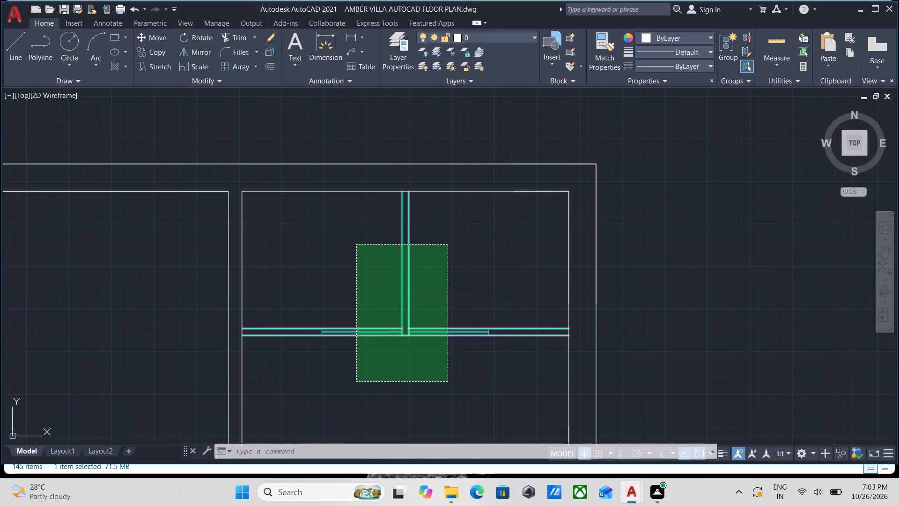
key(g)
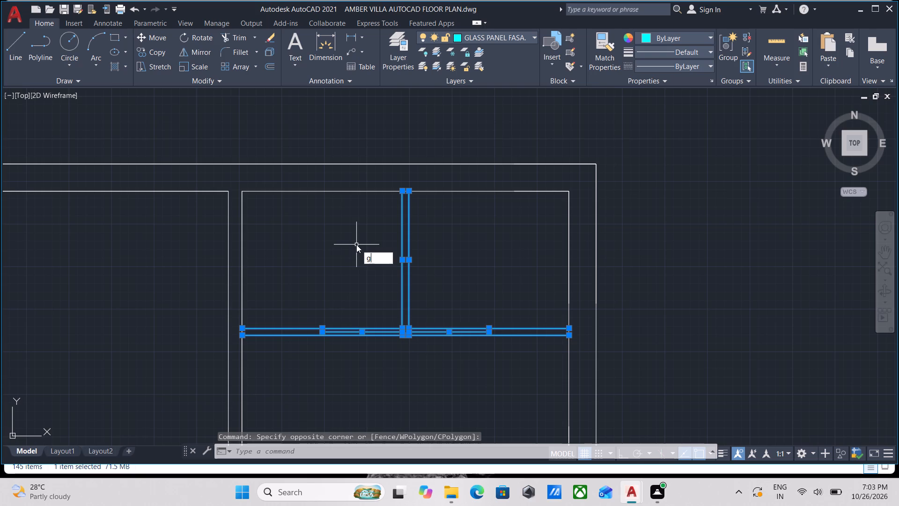
key(Return)
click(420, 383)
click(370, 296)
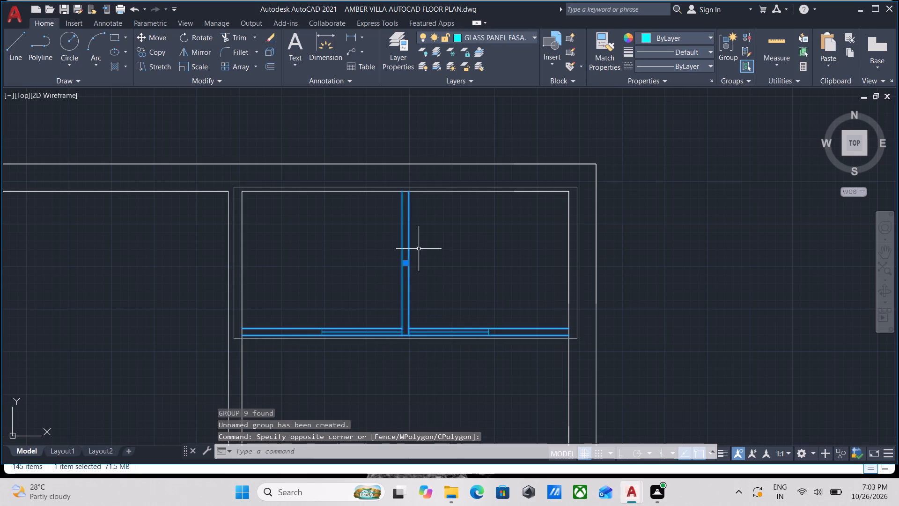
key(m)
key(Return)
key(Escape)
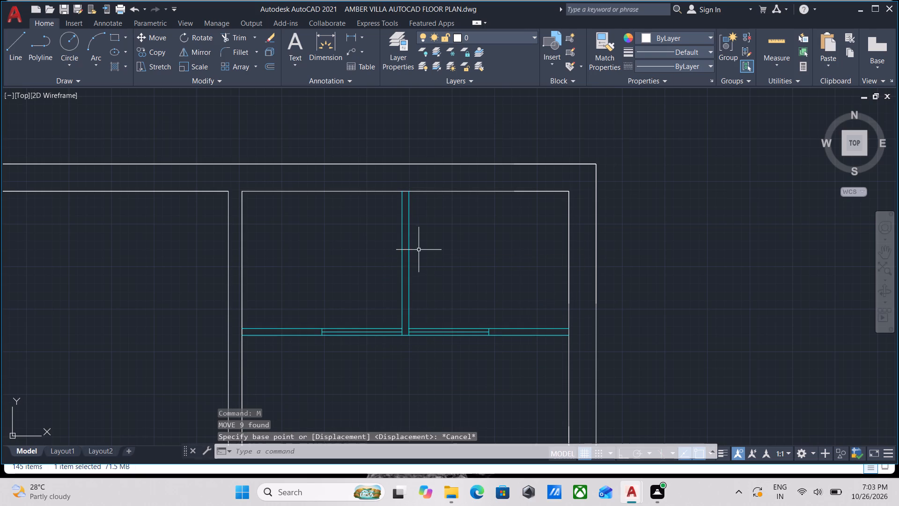
Copy the grouped glass partition by its upper-left endpoint to the north wall's inner face in the small east room below the stair block.
click(439, 383)
click(378, 274)
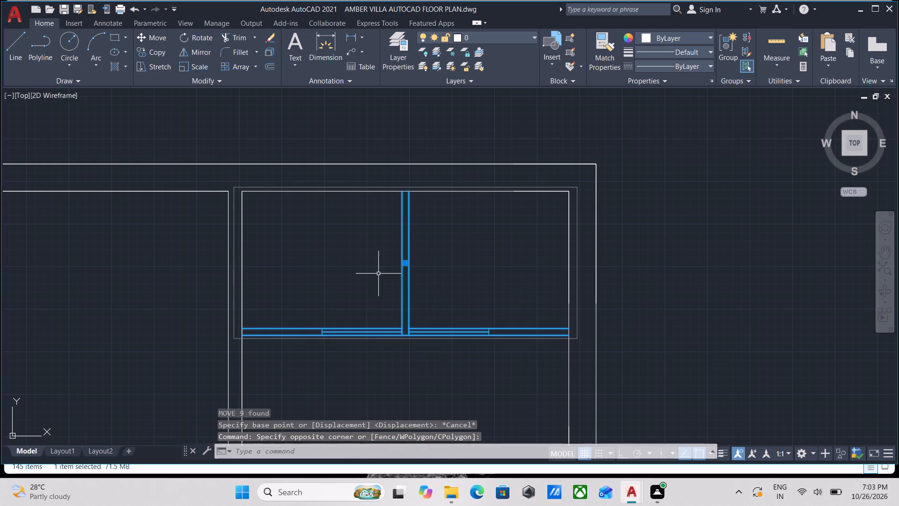
text(co)
key(Return)
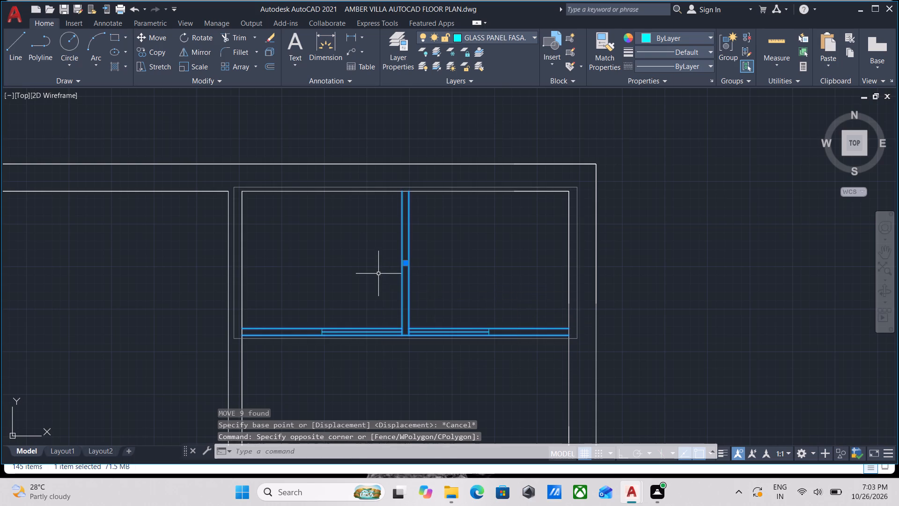
scroll(398, 177, up, 2)
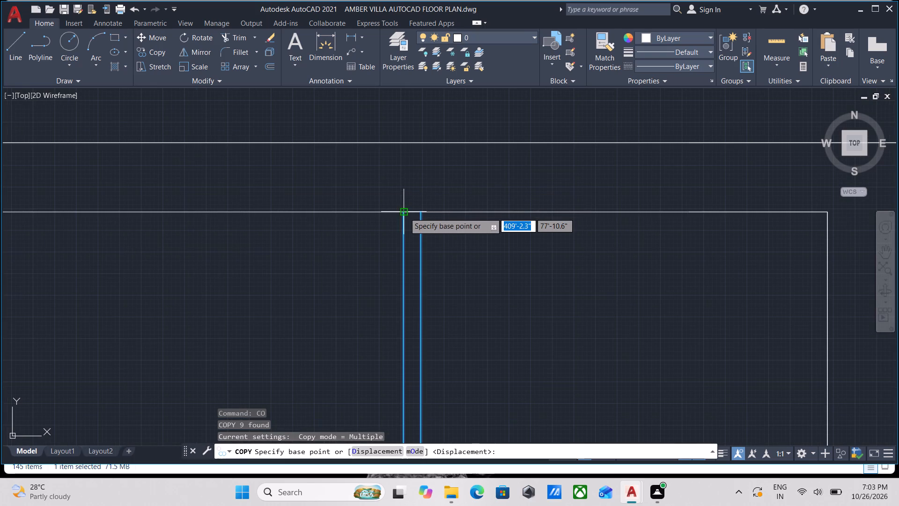
click(405, 213)
scroll(395, 316, down, 1)
middle_drag(396, 316, 447, 127)
scroll(404, 283, down, 1)
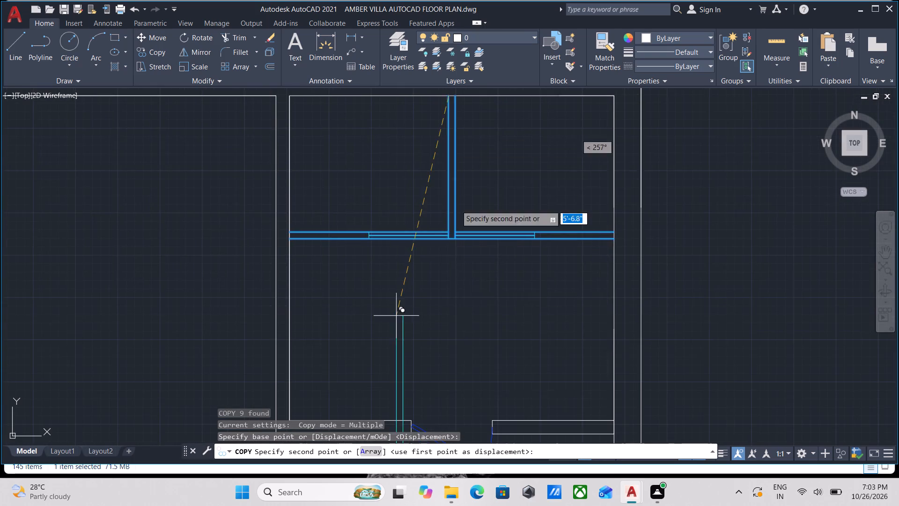
scroll(460, 291, down, 3)
middle_drag(460, 291, 503, 173)
middle_drag(471, 343, 493, 213)
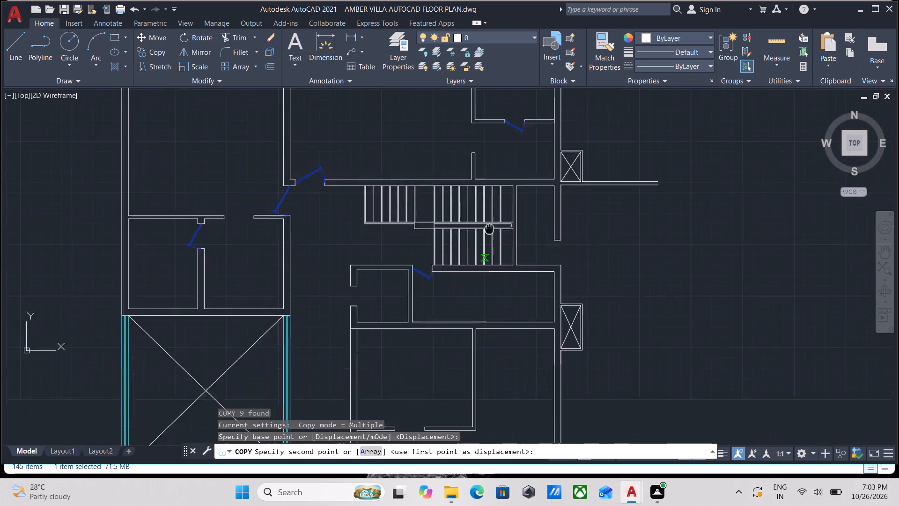
middle_drag(493, 213, 496, 207)
scroll(506, 302, down, 2)
middle_drag(506, 302, 517, 241)
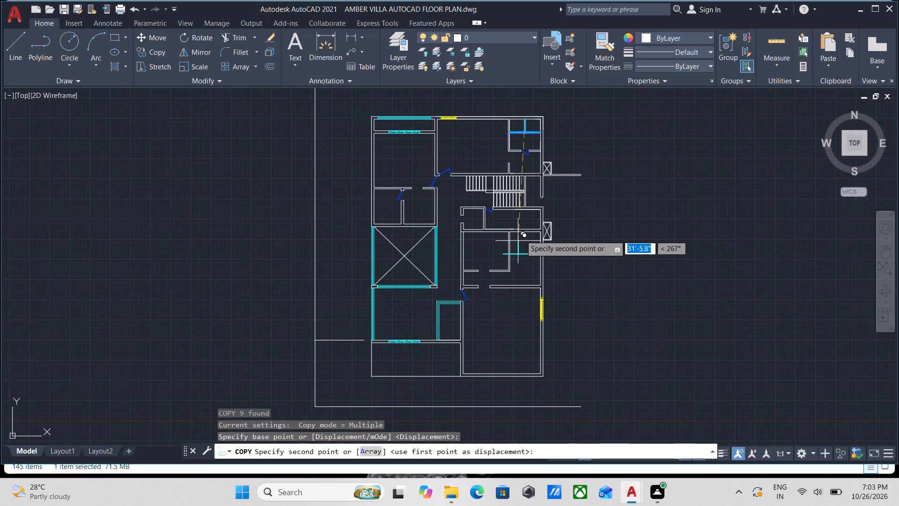
scroll(523, 231, up, 5)
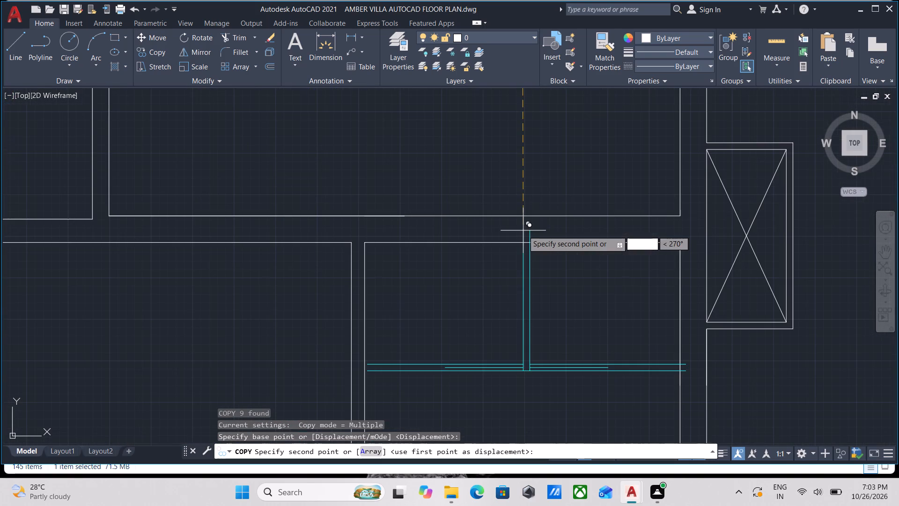
click(524, 241)
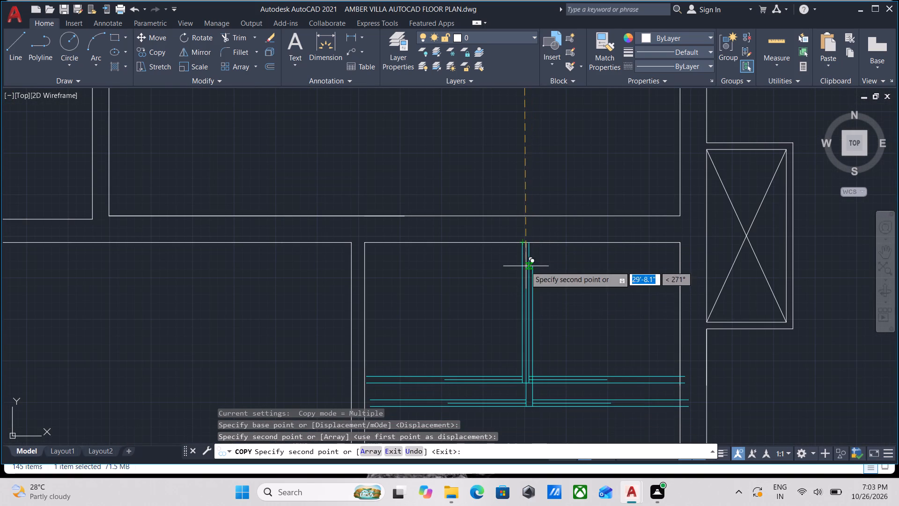
key(Escape)
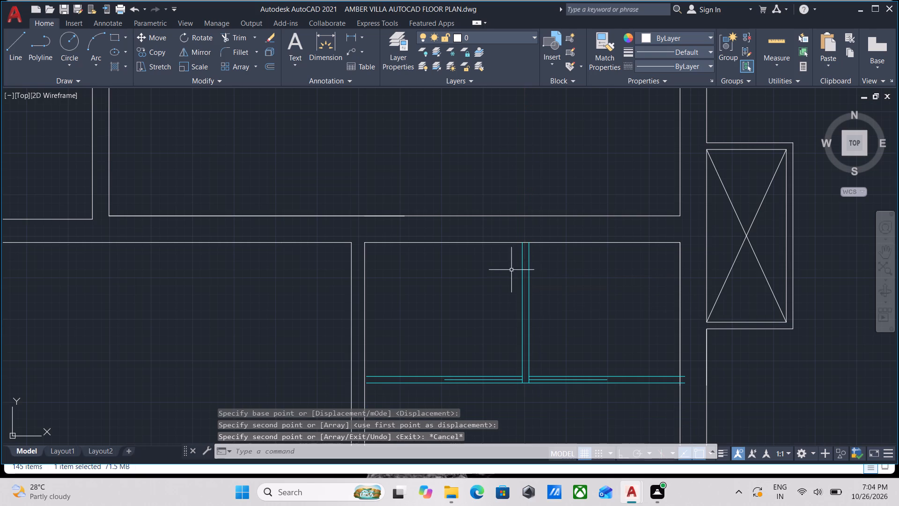
Move the copied glass partition by its lower-left endpoint horizontally onto the inner face of the room's west wall.
middle_drag(440, 379, 480, 271)
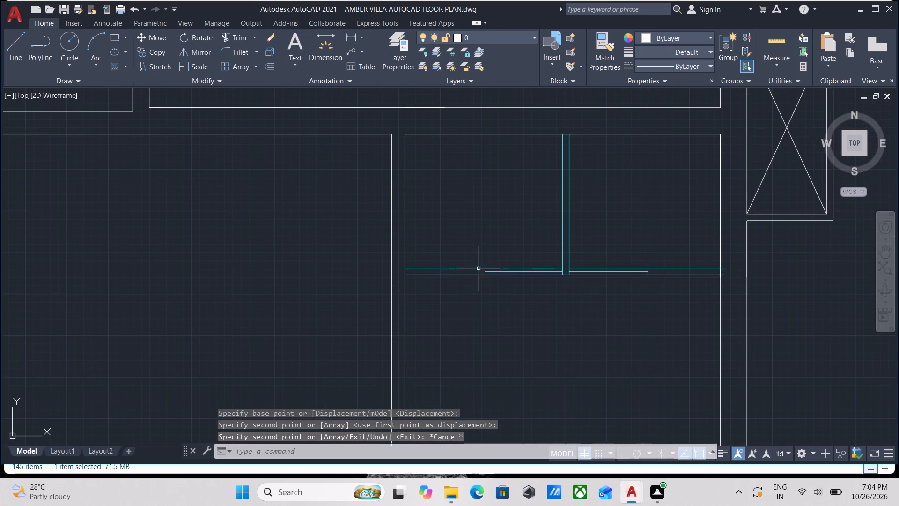
click(478, 298)
click(458, 245)
scroll(438, 274, up, 2)
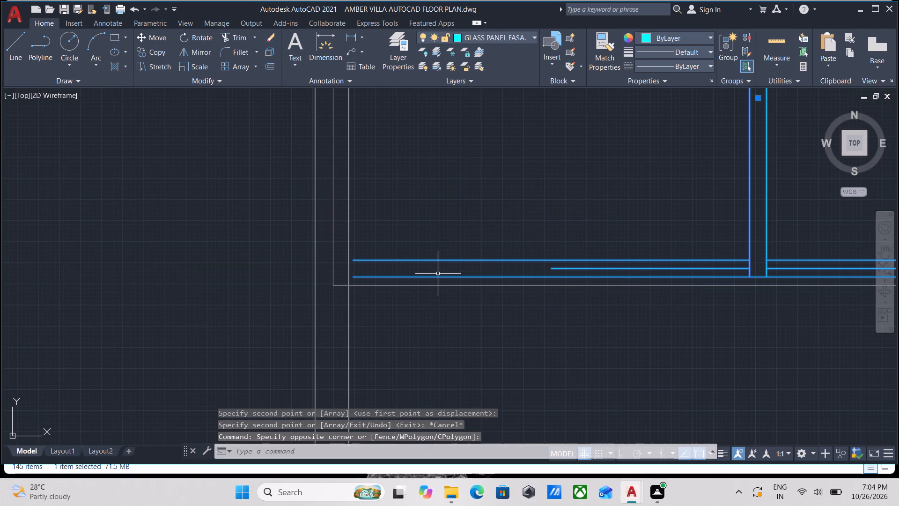
key(m)
key(Return)
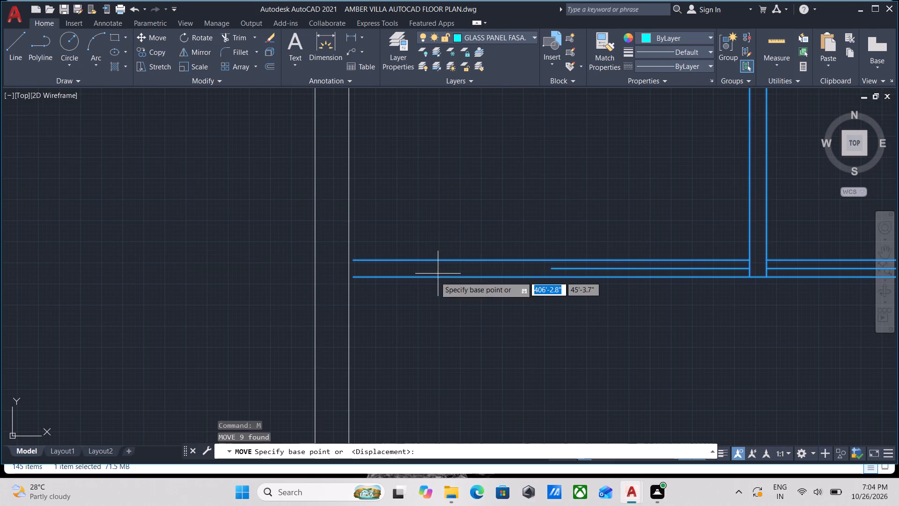
scroll(354, 284, up, 1)
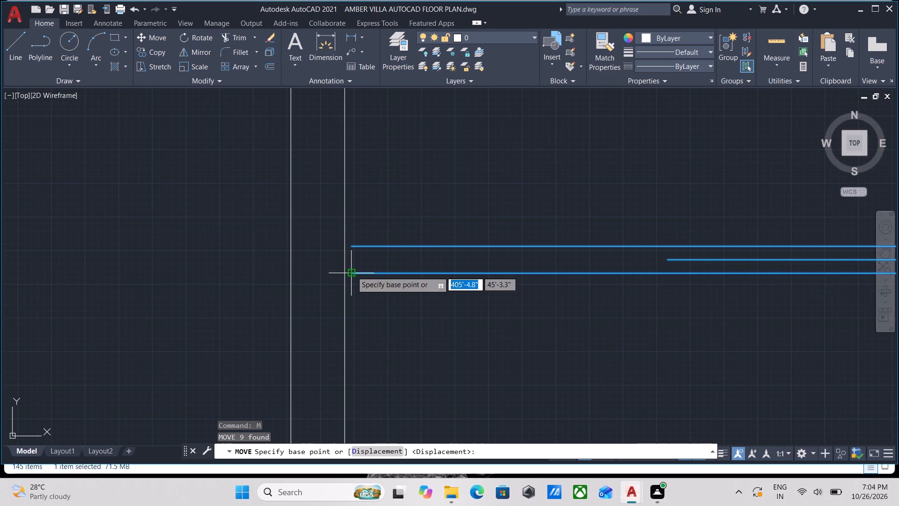
click(352, 271)
click(345, 271)
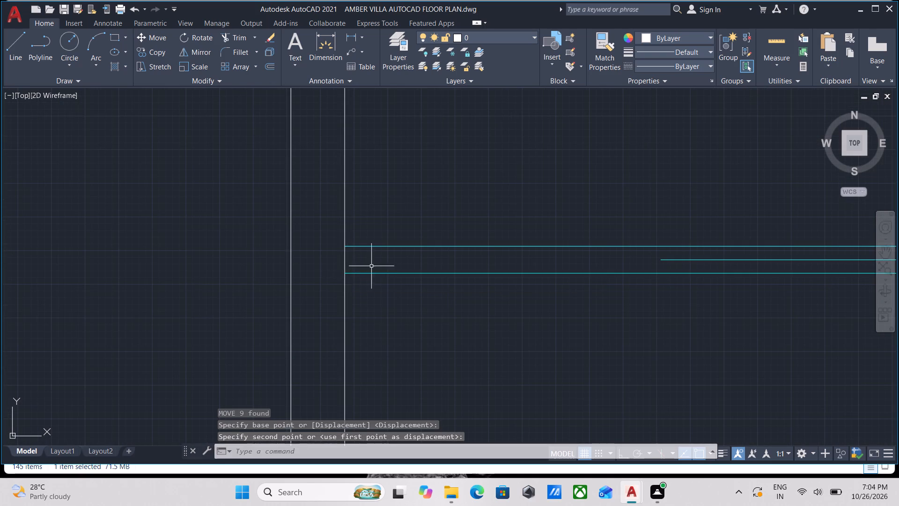
scroll(381, 265, down, 5)
middle_drag(413, 270, 461, 270)
scroll(483, 269, up, 2)
key(Escape)
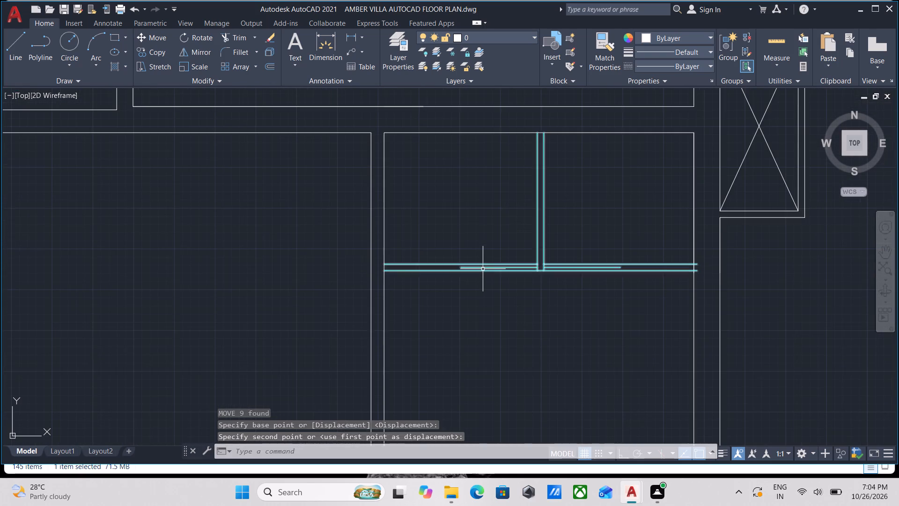
Draw a 1" cyan line from the west end of the copied partition's middle glass line up to its upper line.
scroll(483, 269, up, 1)
middle_drag(476, 270, 451, 301)
key(5)
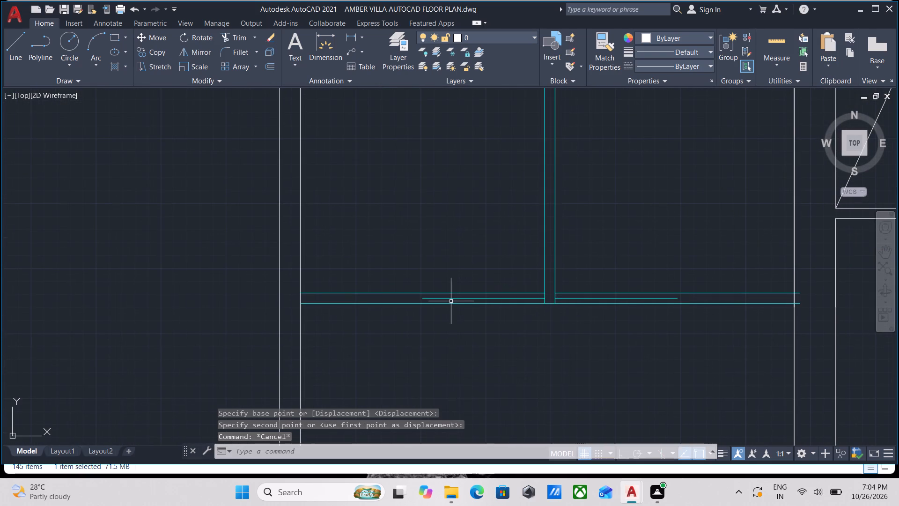
key(l)
key(Return)
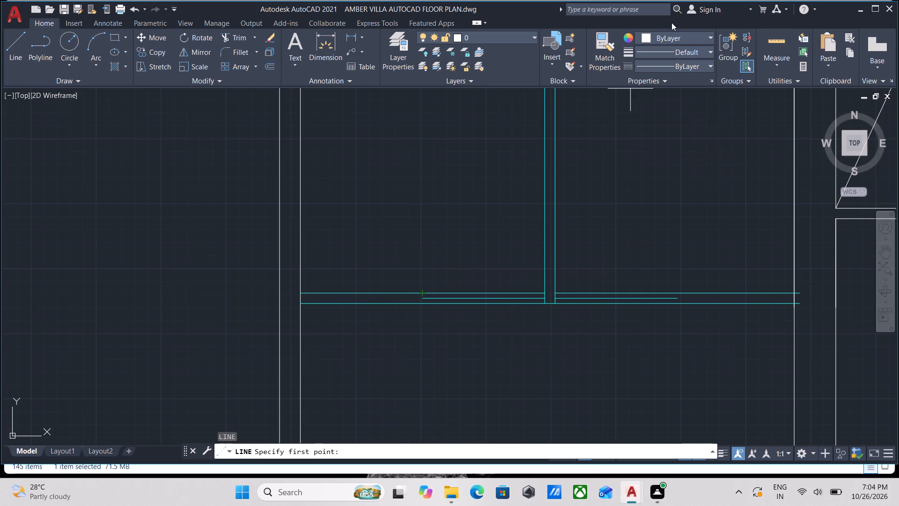
click(687, 33)
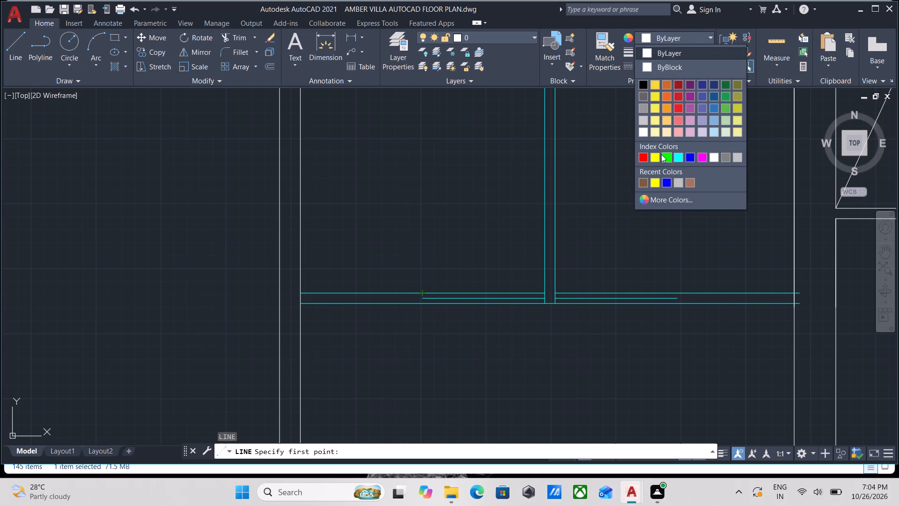
click(677, 156)
scroll(412, 293, up, 2)
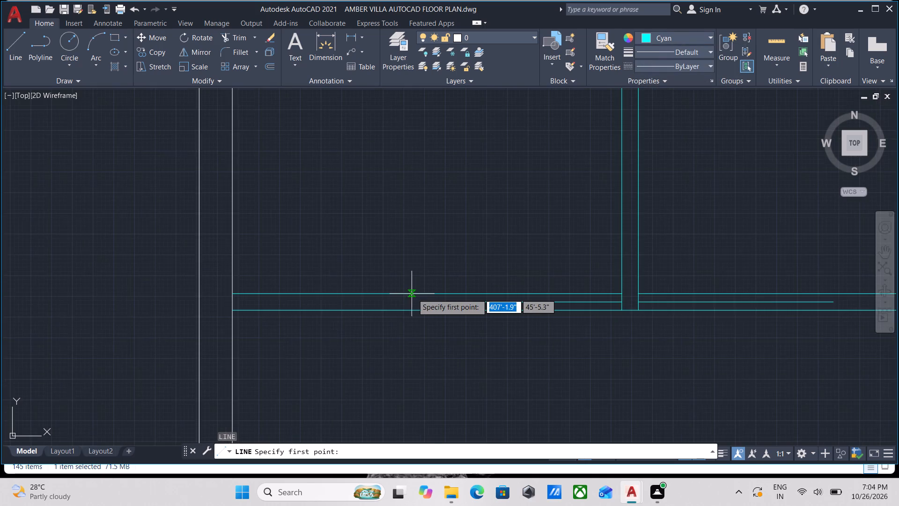
scroll(413, 294, up, 2)
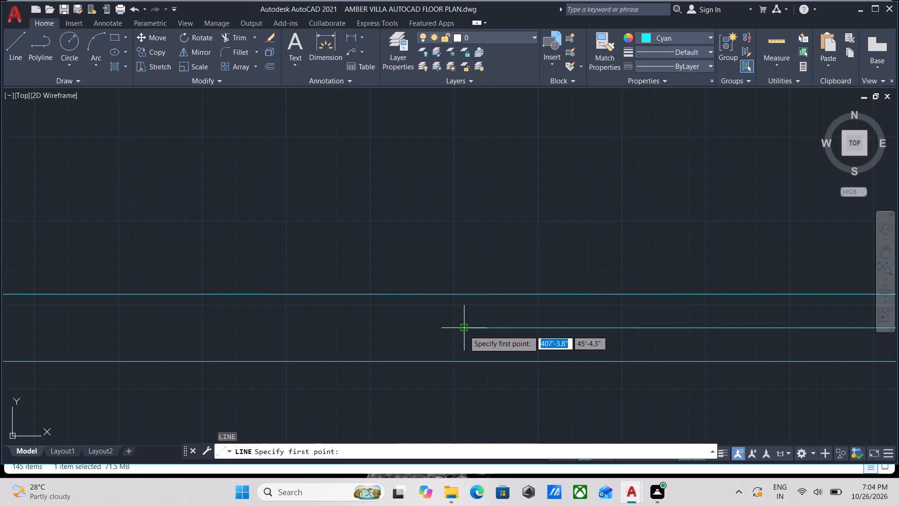
click(464, 330)
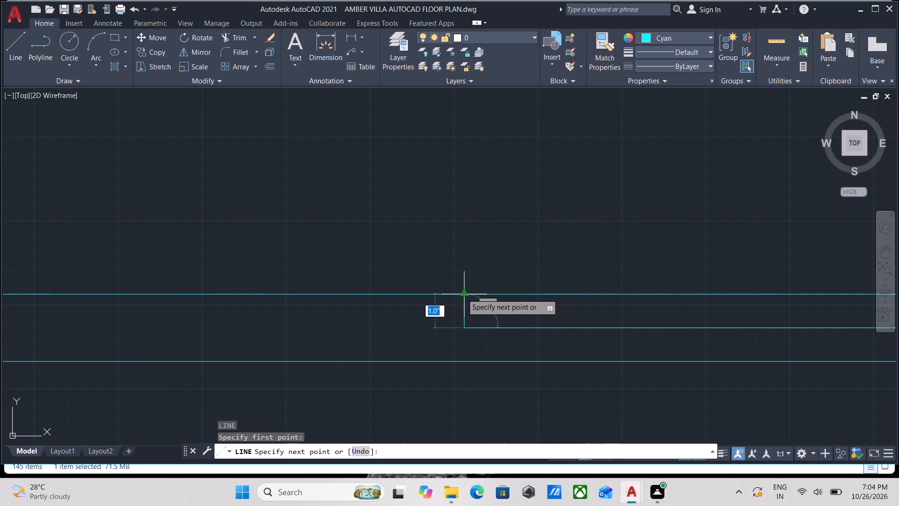
click(462, 294)
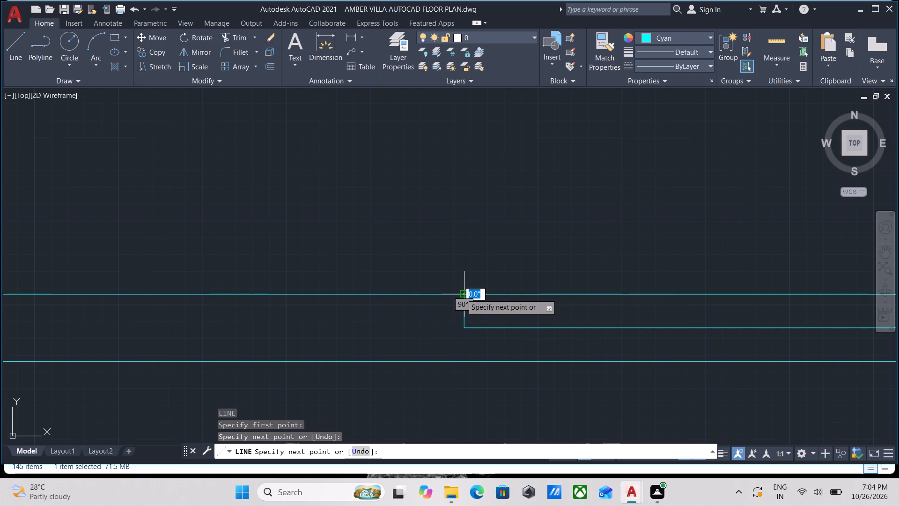
key(Escape)
Stretch the short cyan line's lower end down to the partition's lower glass line, making it 2" long.
scroll(462, 317, up, 3)
click(480, 316)
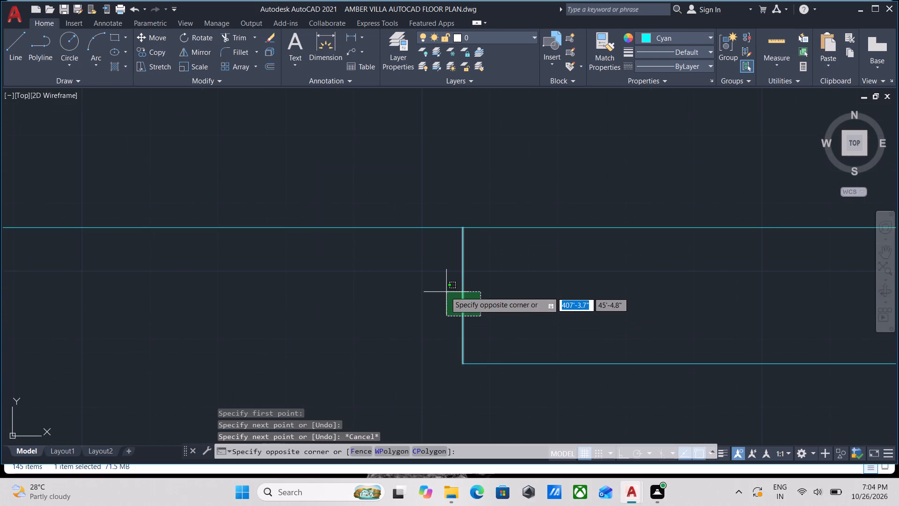
click(444, 291)
scroll(461, 285, down, 3)
middle_drag(461, 285, 482, 232)
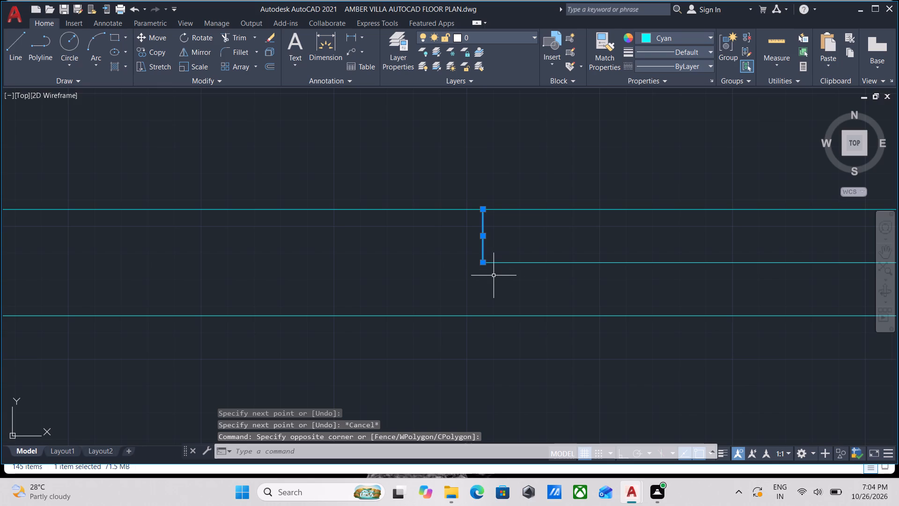
click(483, 261)
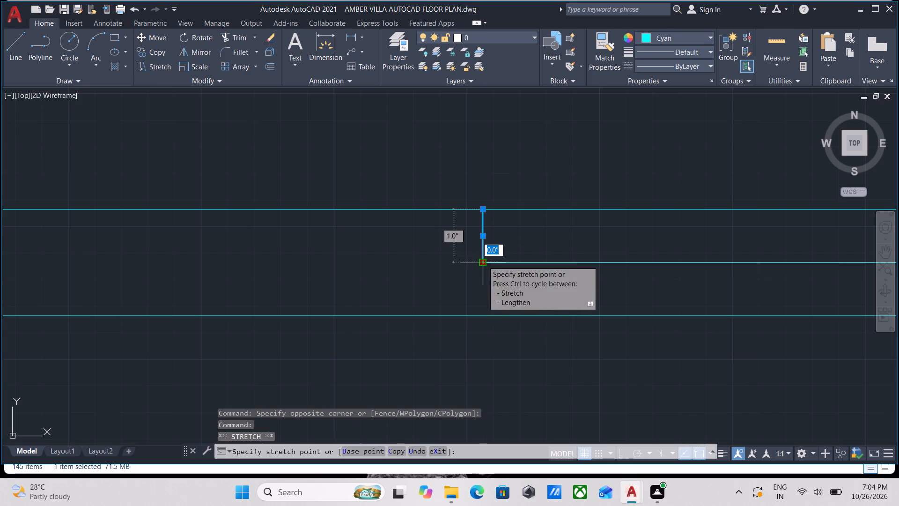
click(482, 318)
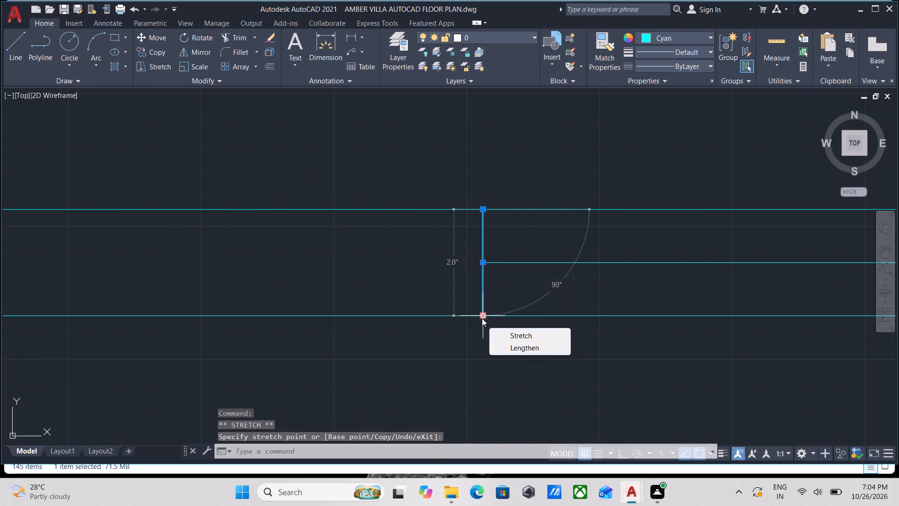
key(Escape)
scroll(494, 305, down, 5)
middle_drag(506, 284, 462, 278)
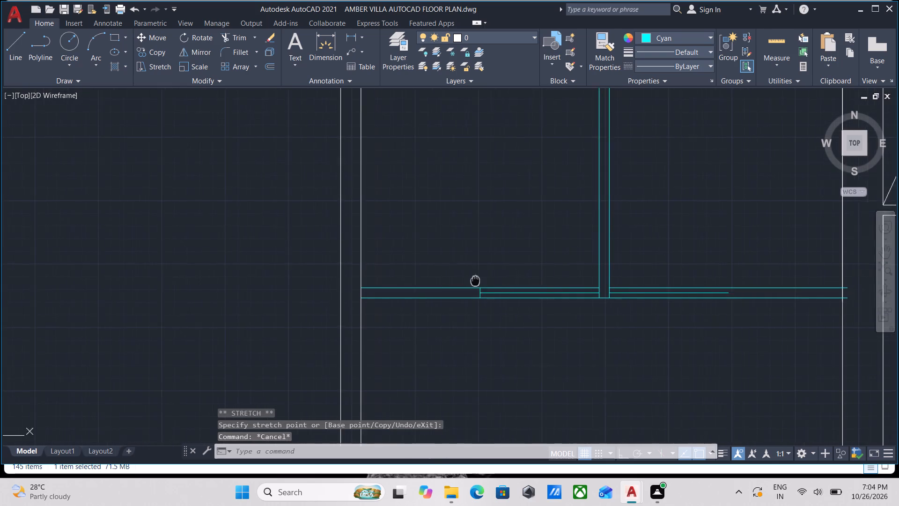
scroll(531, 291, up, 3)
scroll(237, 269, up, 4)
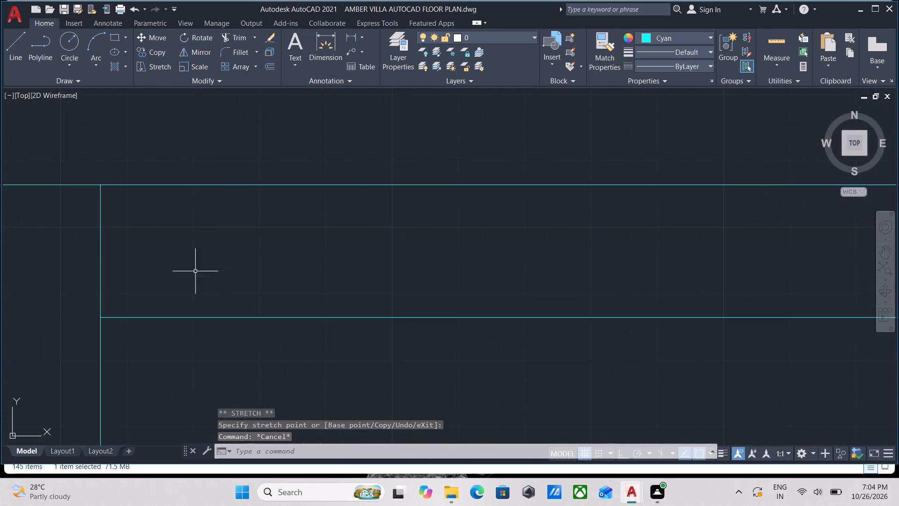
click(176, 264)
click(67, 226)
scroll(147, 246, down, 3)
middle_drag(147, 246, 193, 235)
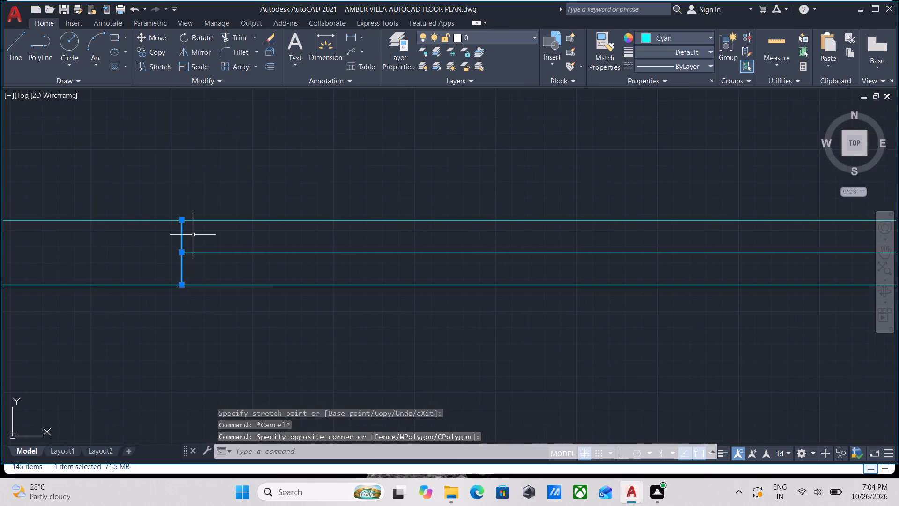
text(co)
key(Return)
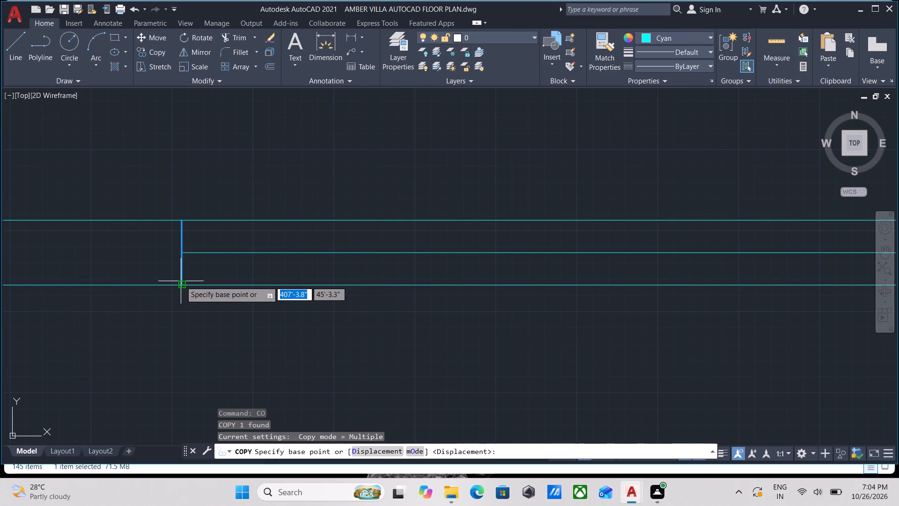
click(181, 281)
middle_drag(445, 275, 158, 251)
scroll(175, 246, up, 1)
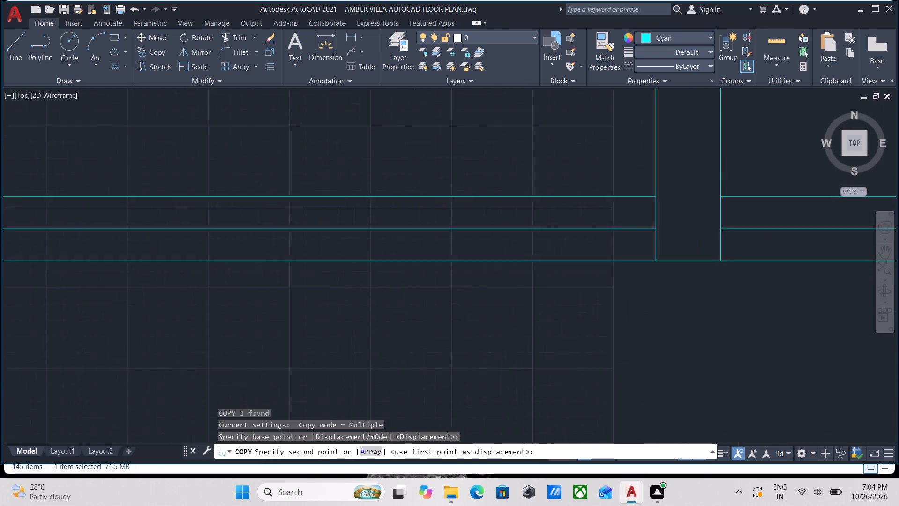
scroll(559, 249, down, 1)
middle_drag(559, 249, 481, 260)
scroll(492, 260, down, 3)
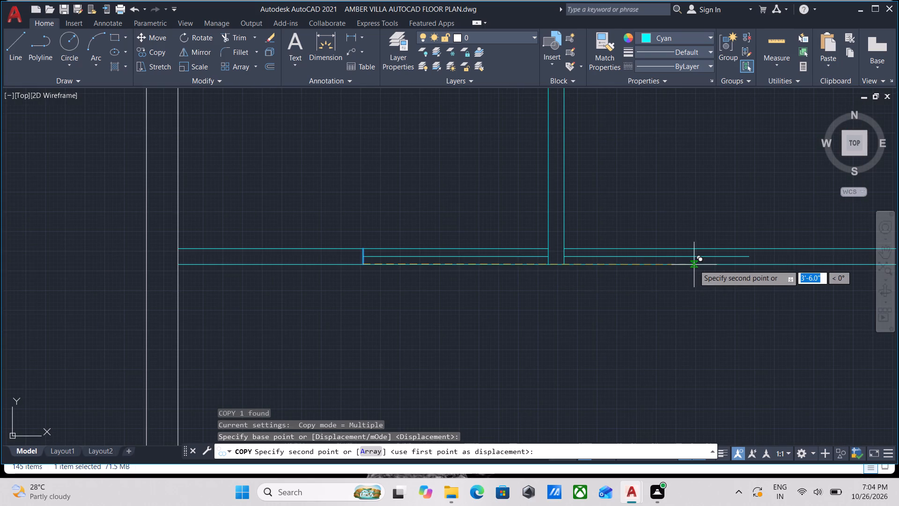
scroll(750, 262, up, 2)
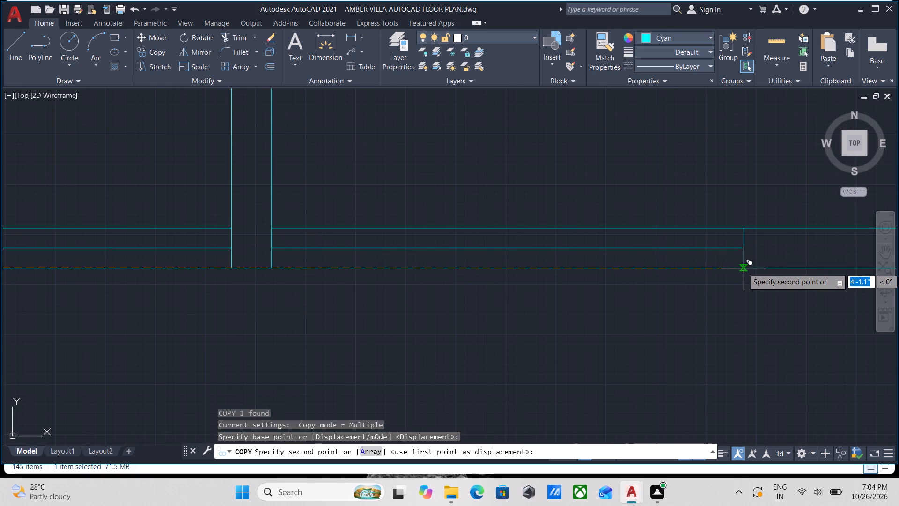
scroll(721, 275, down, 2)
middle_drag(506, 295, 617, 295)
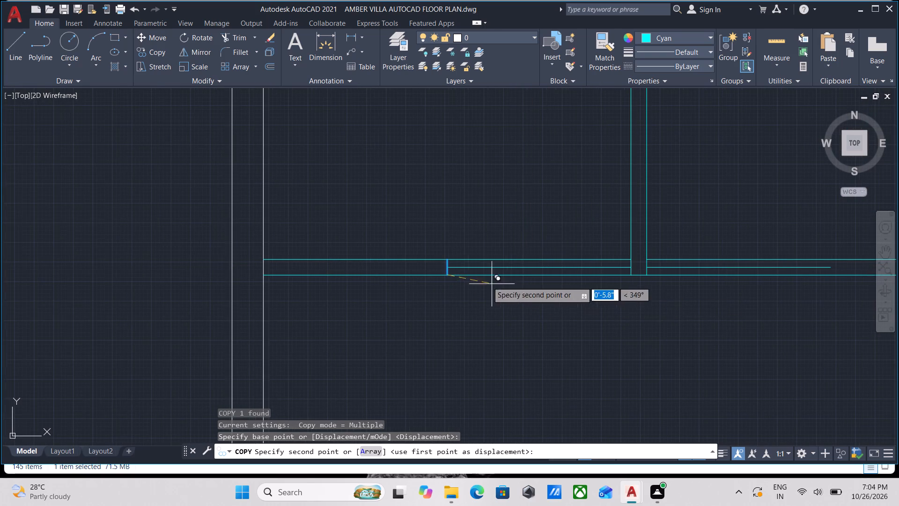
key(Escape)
Copy the 2" cyan closing line by its upper endpoint about 4'-1" east, level with the east end of the partition's middle glass line.
scroll(442, 263, up, 5)
click(507, 276)
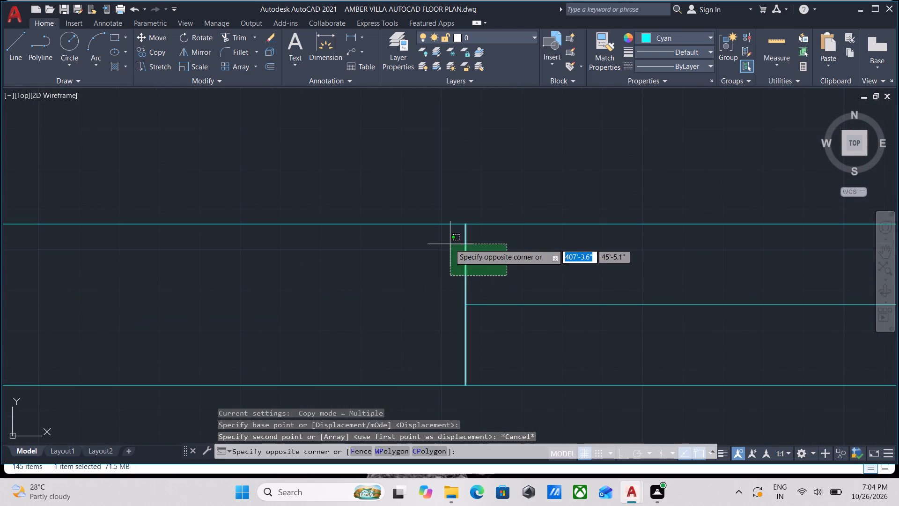
click(448, 243)
scroll(448, 243, down, 3)
middle_drag(448, 243, 427, 251)
text(co)
key(Return)
scroll(437, 231, up, 1)
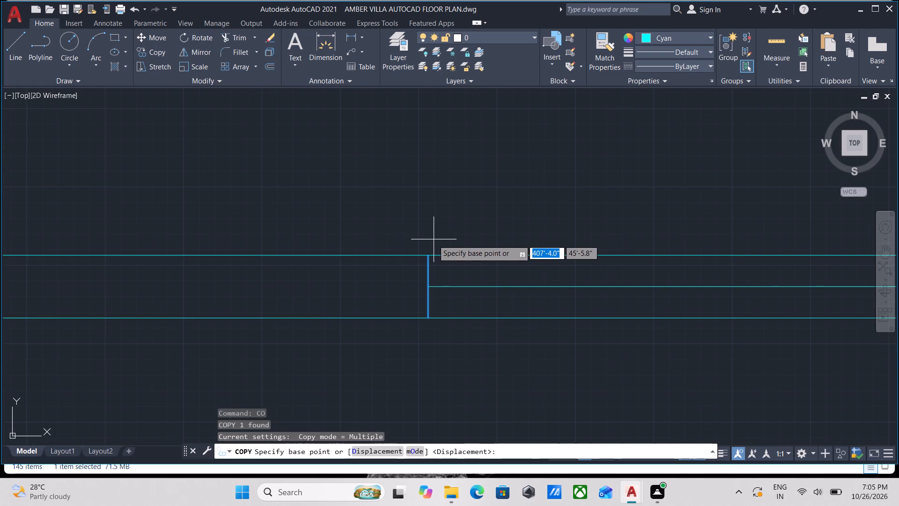
click(428, 257)
scroll(611, 245, down, 1)
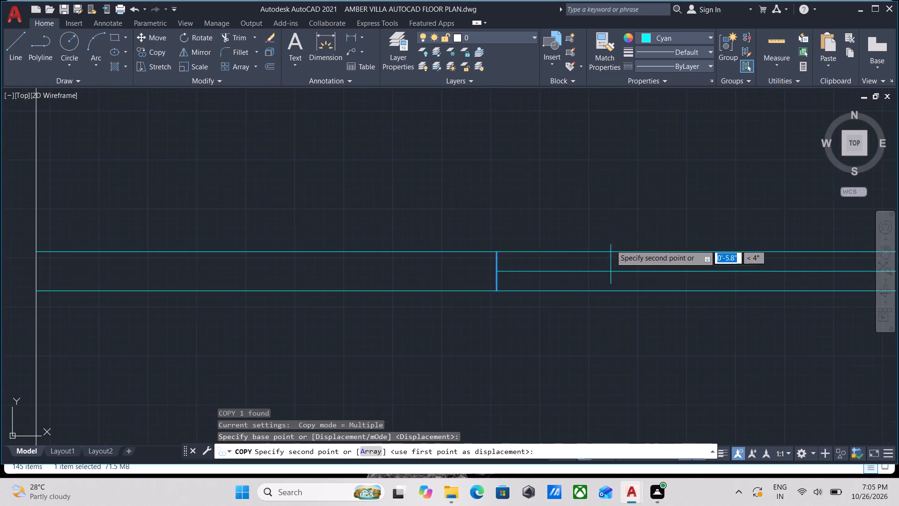
middle_drag(611, 245, 192, 244)
scroll(631, 296, down, 1)
middle_drag(631, 296, 391, 306)
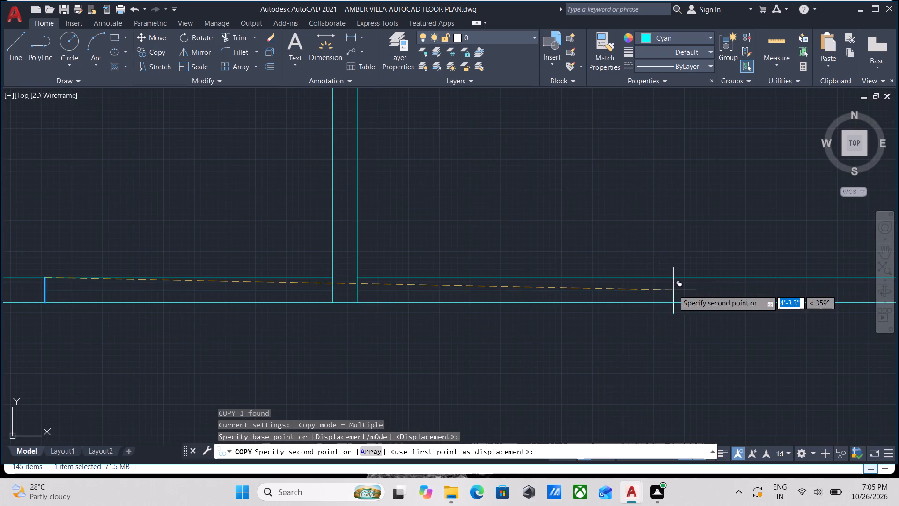
scroll(641, 285, up, 1)
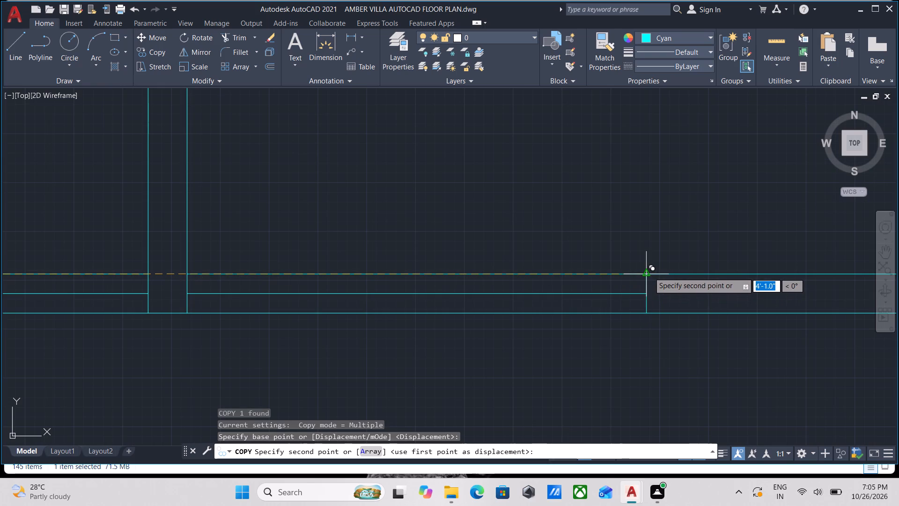
click(645, 272)
scroll(590, 231, down, 1)
middle_drag(590, 231, 663, 287)
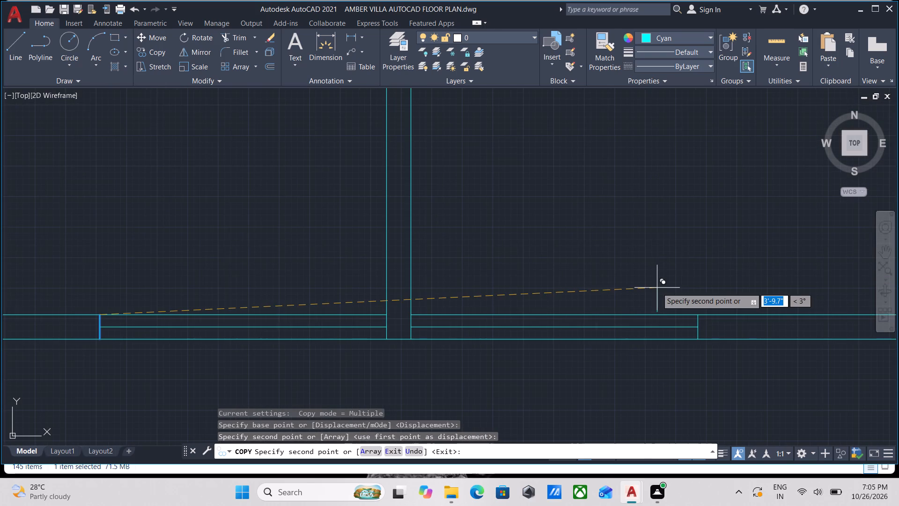
key(Escape)
Examine the whole floor plan beside the furnished reference plan for unfinished openings and wall lines.
scroll(653, 284, down, 4)
middle_drag(653, 284, 680, 317)
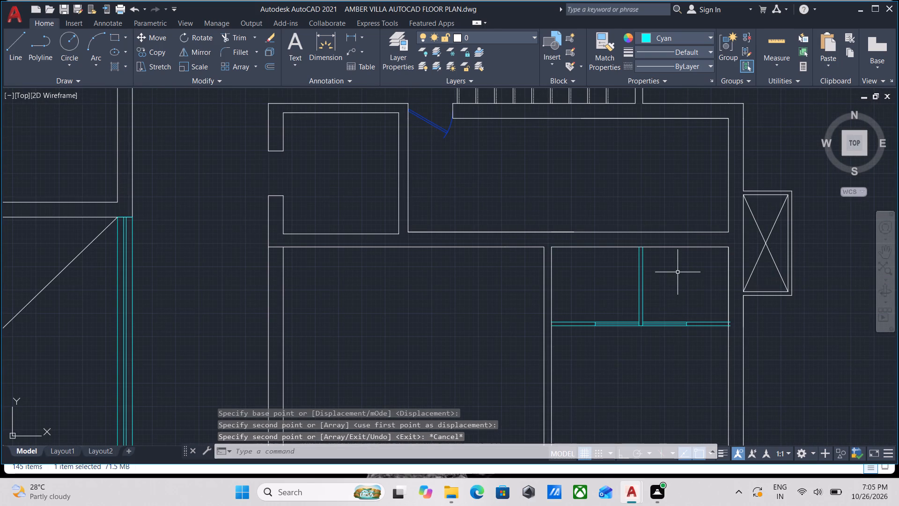
scroll(670, 270, down, 1)
middle_drag(670, 270, 682, 304)
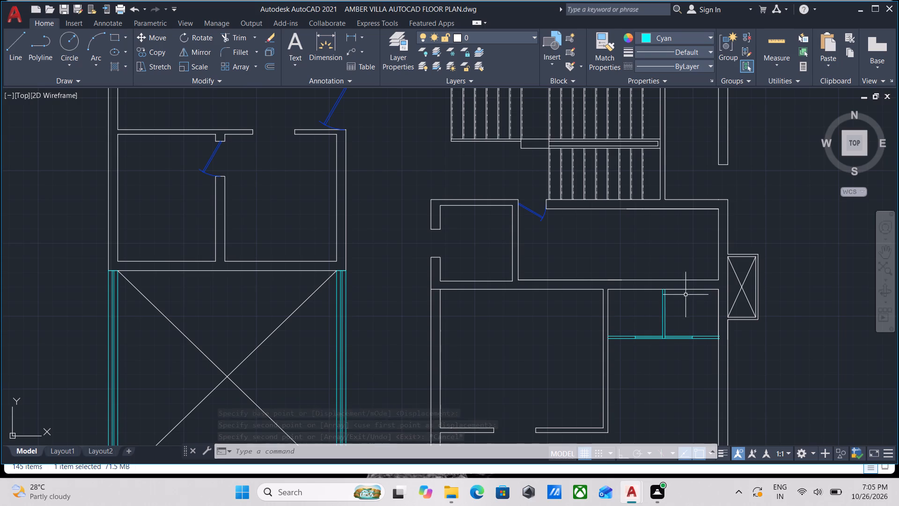
scroll(755, 270, down, 1)
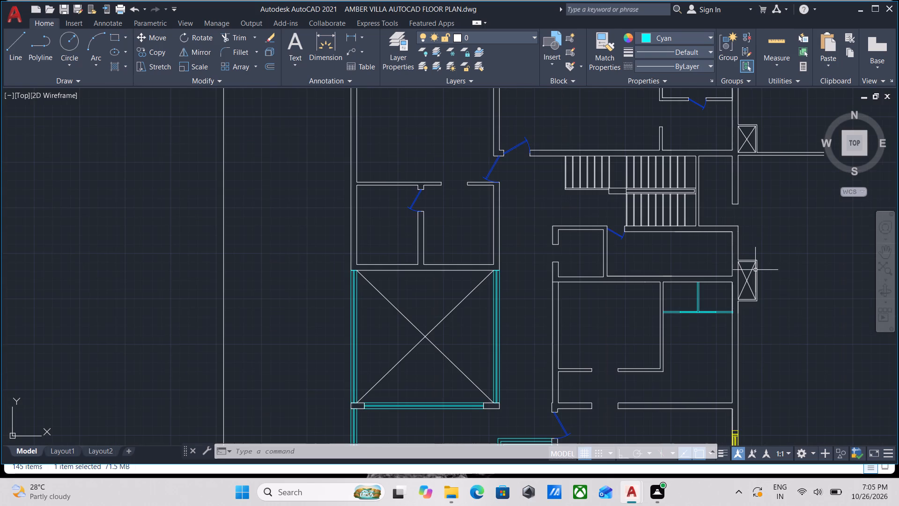
scroll(721, 241, down, 2)
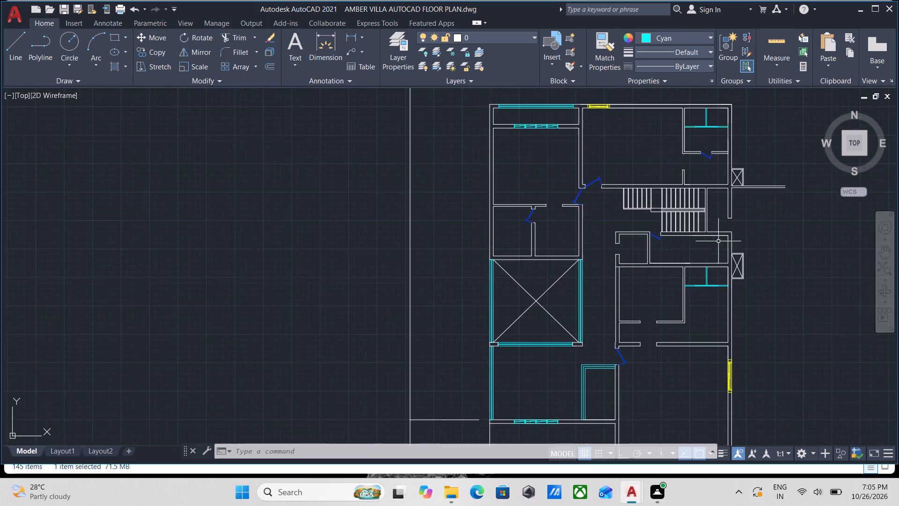
middle_drag(718, 241, 723, 295)
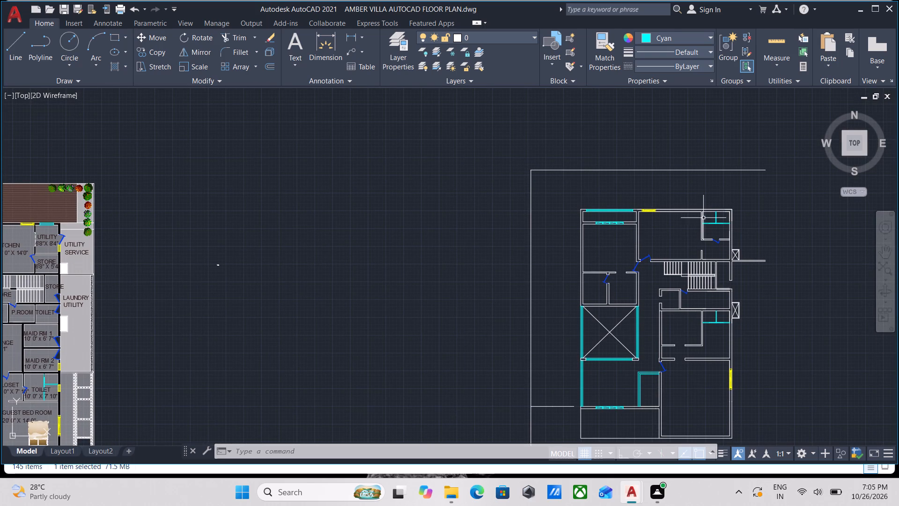
scroll(723, 231, up, 3)
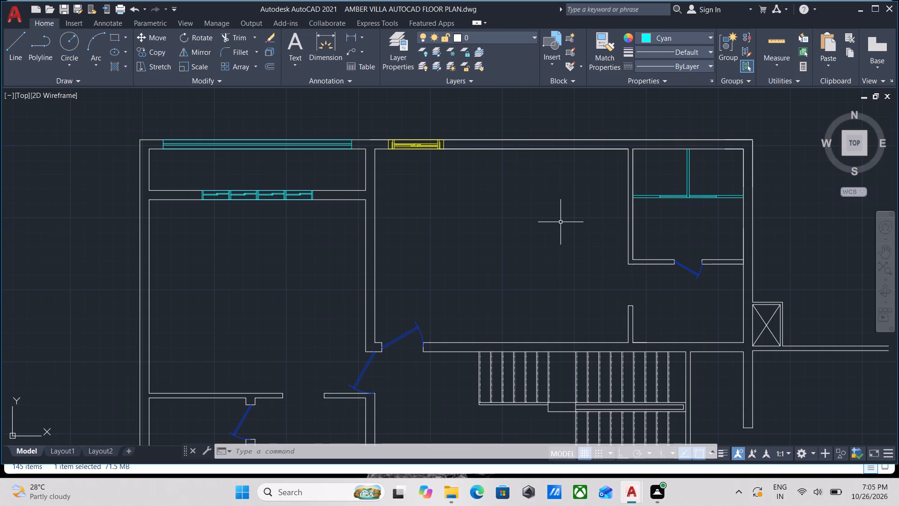
scroll(560, 222, down, 3)
middle_drag(575, 298, 598, 193)
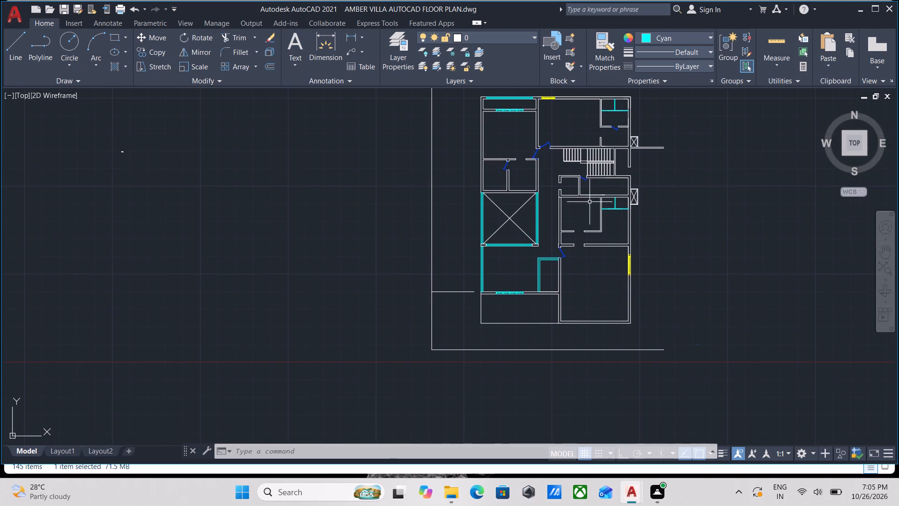
scroll(586, 285, up, 1)
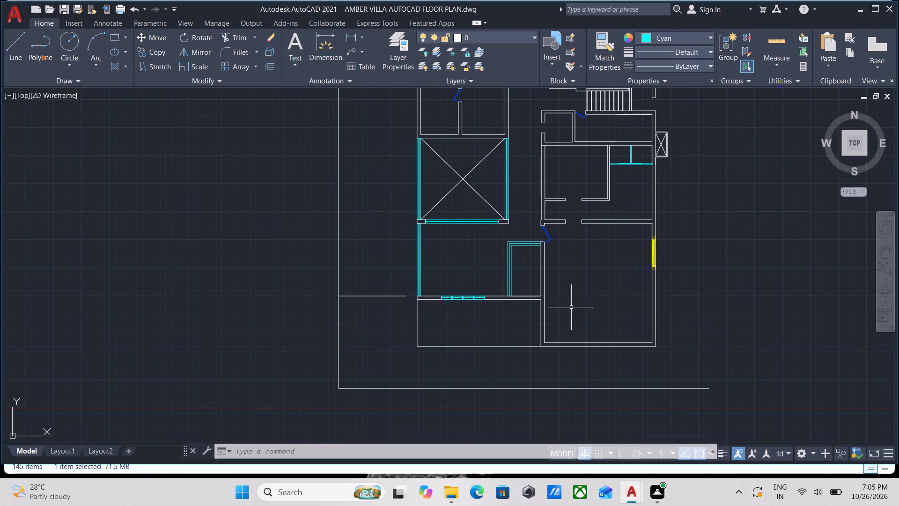
scroll(571, 307, up, 1)
middle_drag(571, 307, 579, 325)
scroll(586, 322, down, 2)
middle_drag(586, 322, 587, 337)
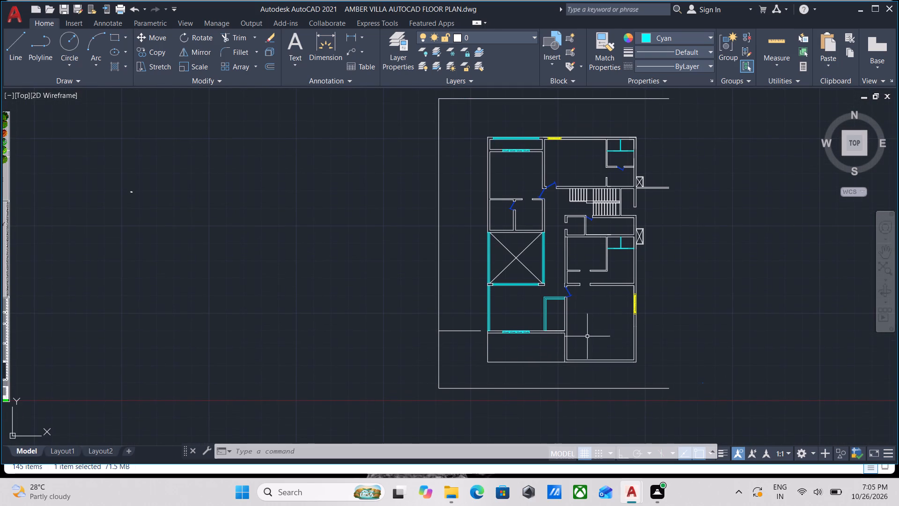
scroll(470, 240, down, 1)
middle_drag(470, 240, 542, 243)
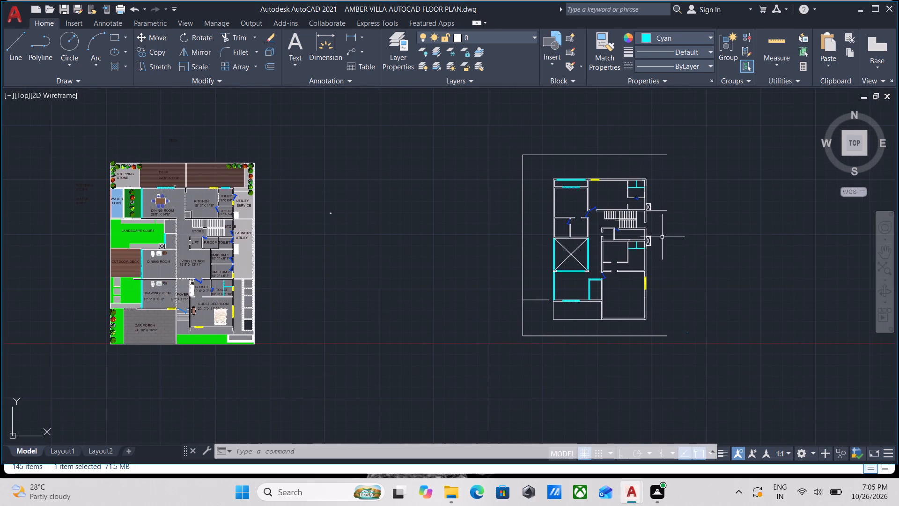
scroll(694, 224, up, 2)
middle_drag(358, 168, 368, 199)
scroll(368, 199, up, 2)
scroll(370, 197, down, 2)
middle_drag(370, 197, 371, 200)
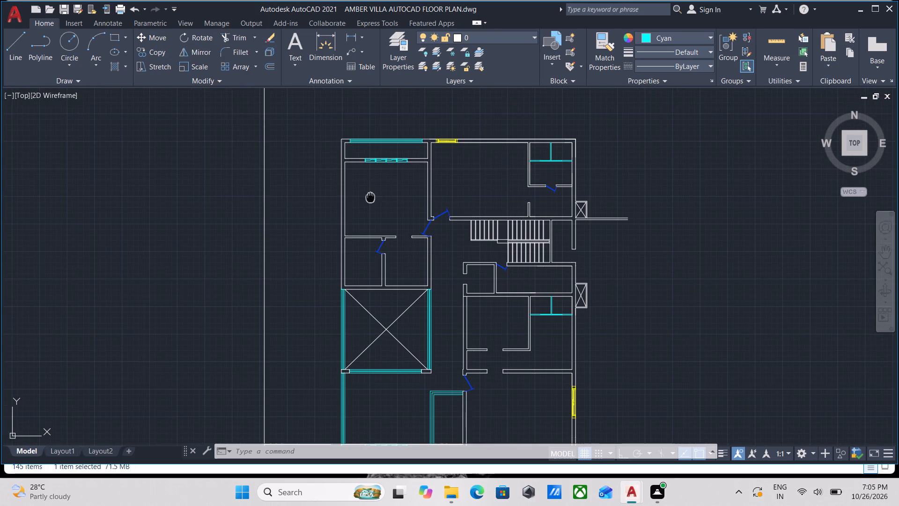
middle_drag(371, 200, 374, 207)
scroll(621, 201, up, 1)
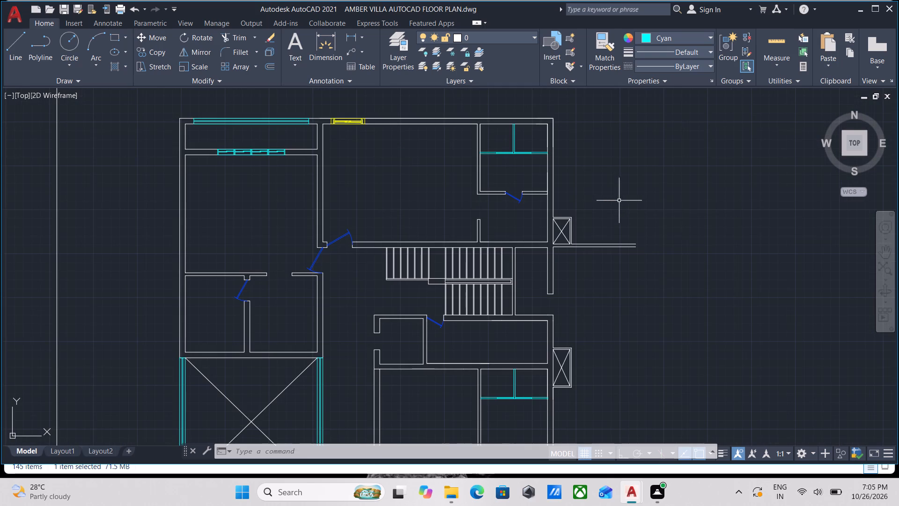
scroll(516, 166, up, 1)
scroll(592, 195, down, 2)
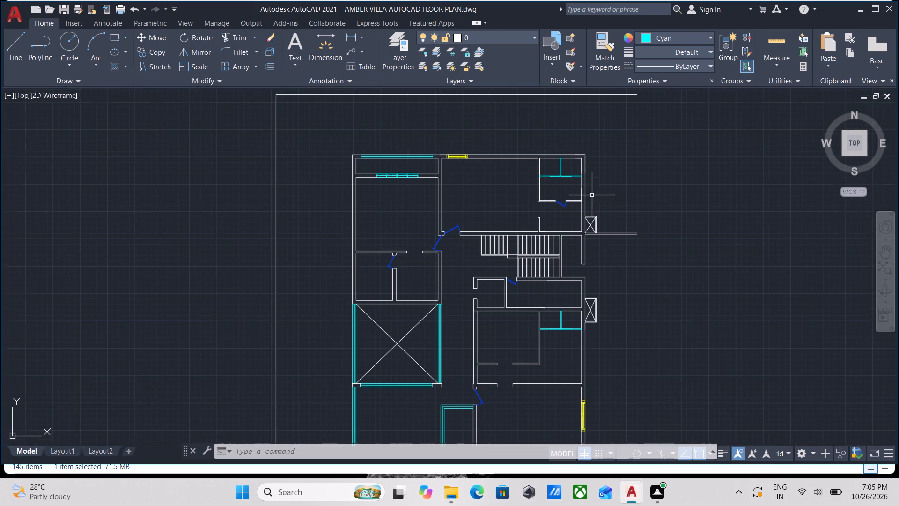
Extend the outer east line of the crossed shaft beside the stair block down to the lower wall line.
middle_drag(592, 195, 563, 183)
scroll(589, 225, up, 1)
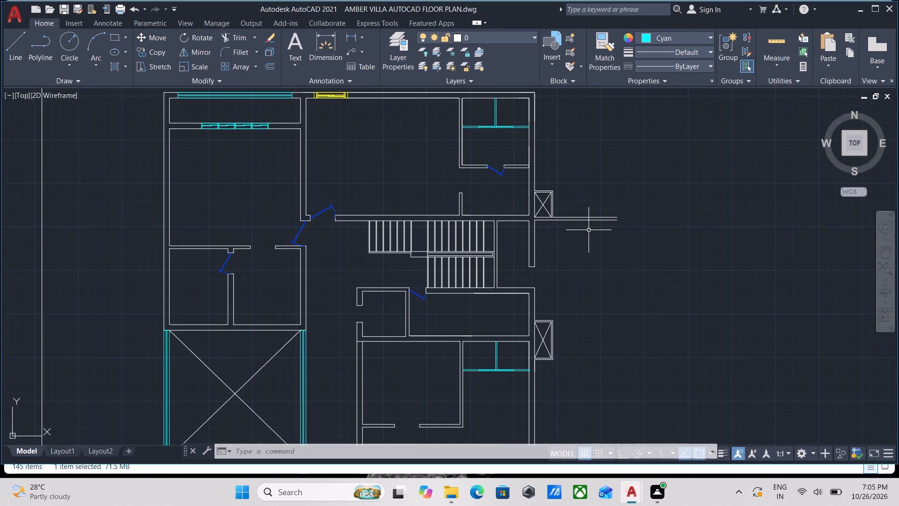
scroll(550, 228, up, 2)
text(ex)
key(Return)
scroll(538, 193, up, 1)
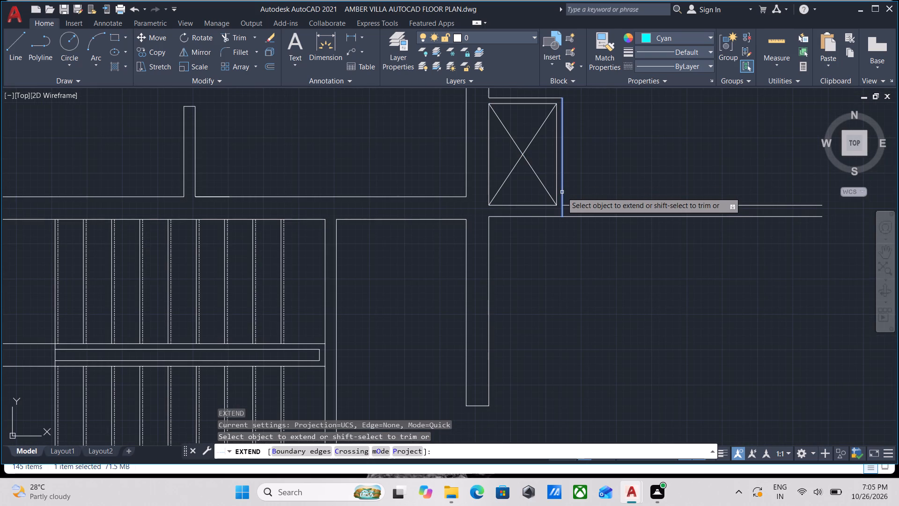
click(562, 192)
key(Escape)
Trim away the two horizontal wall lines projecting east beyond the crossed shaft beside the stair block.
text(tr)
key(Return)
click(627, 236)
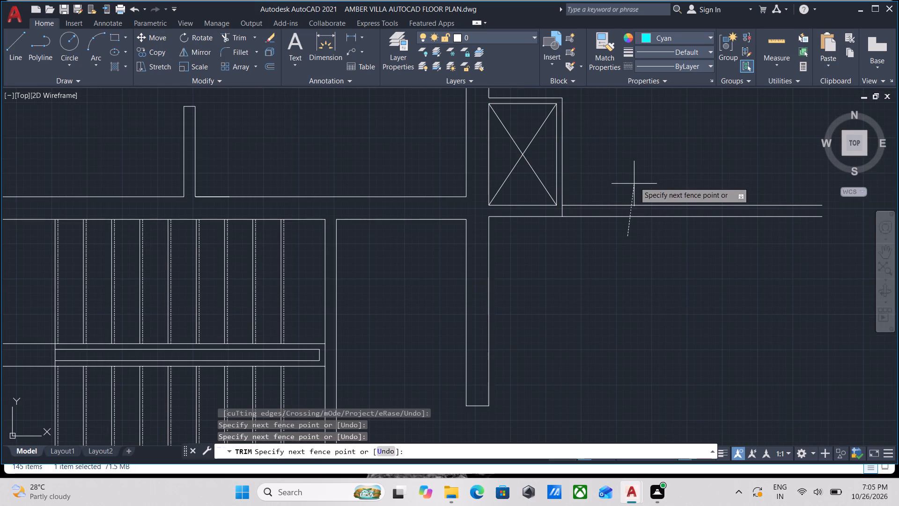
click(635, 172)
key(Escape)
Examine the north-west rooms and their door openings in the floor plan.
scroll(635, 172, down, 3)
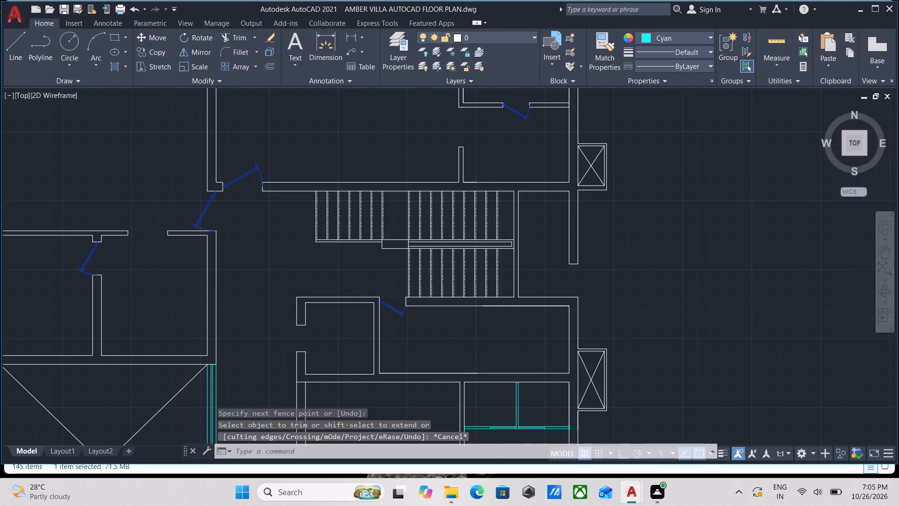
scroll(635, 172, down, 1)
middle_click(635, 172)
scroll(474, 179, up, 3)
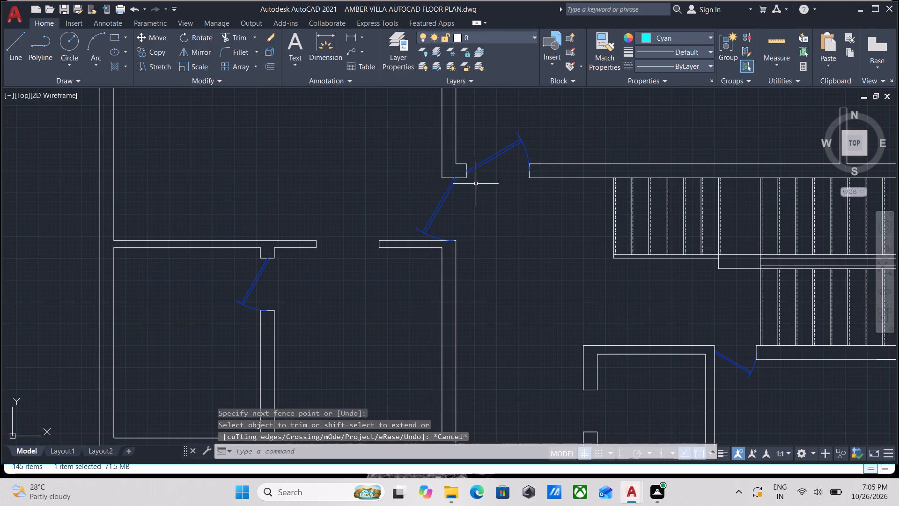
middle_drag(399, 244, 433, 244)
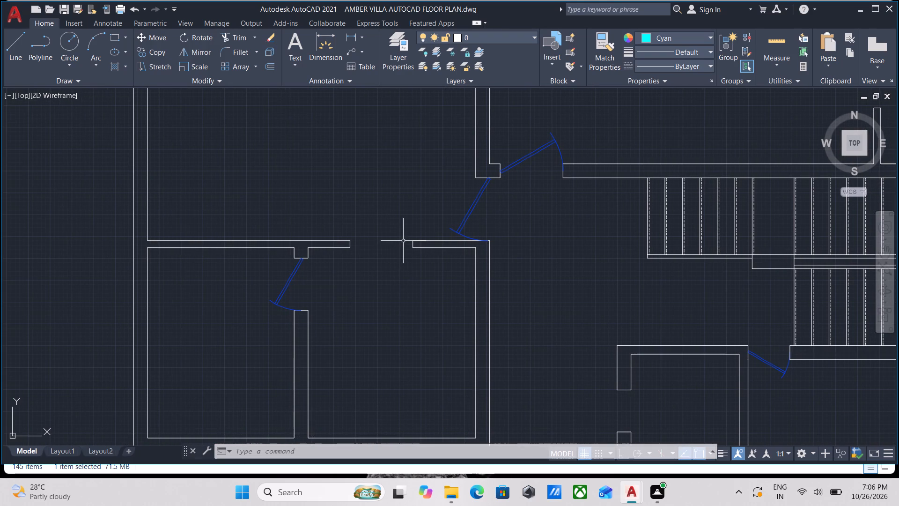
scroll(377, 213, down, 2)
middle_drag(377, 213, 409, 318)
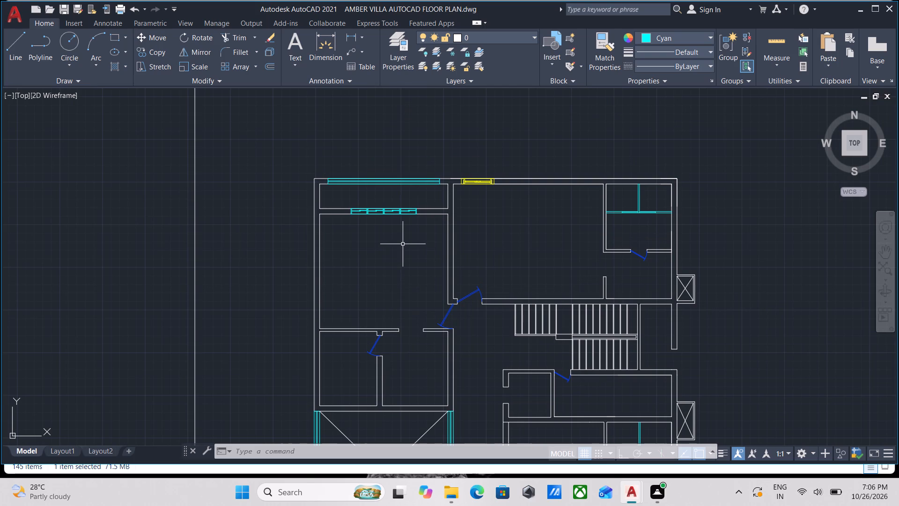
middle_drag(420, 243, 420, 240)
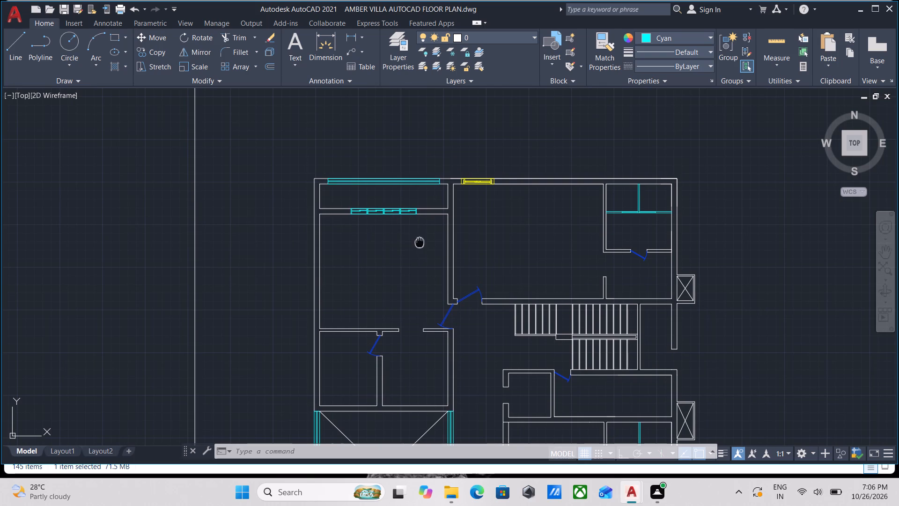
Examine the door openings, stair block and rooms south of the stairs for stray wall lines.
middle_drag(420, 240, 432, 198)
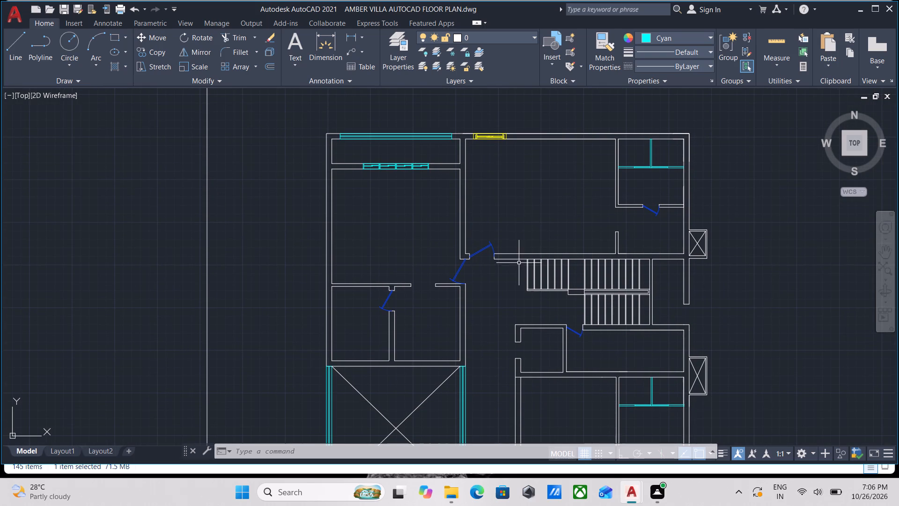
middle_drag(519, 263, 520, 232)
scroll(497, 230, up, 3)
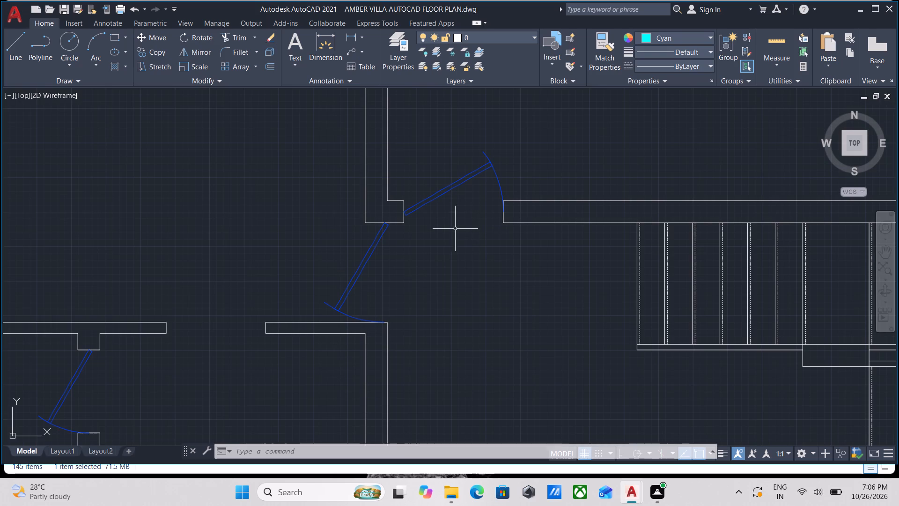
scroll(452, 228, down, 1)
middle_drag(452, 228, 400, 169)
scroll(490, 263, down, 1)
middle_drag(492, 264, 382, 194)
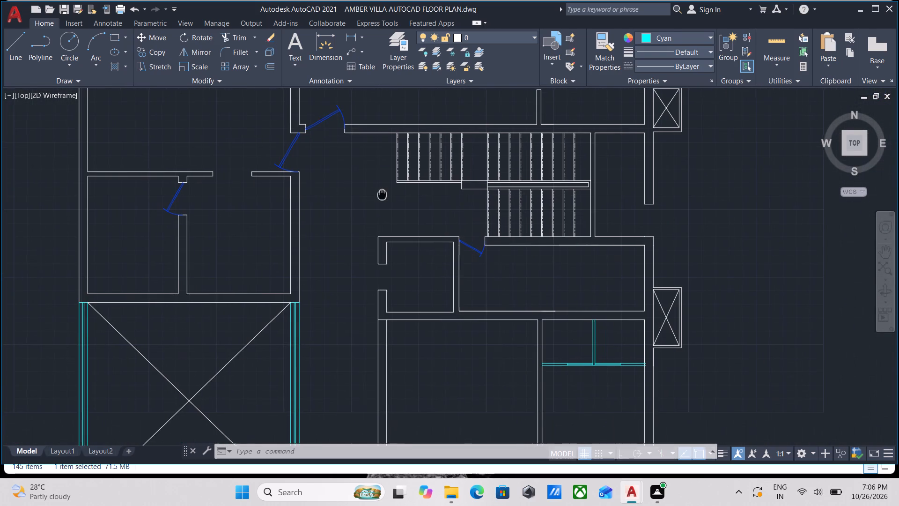
middle_drag(557, 372, 524, 317)
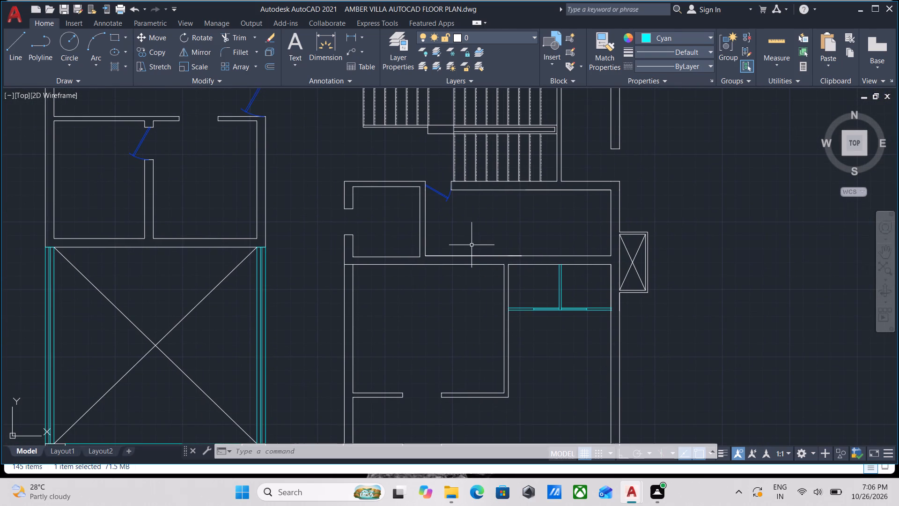
Pull the shorter duplicate line off the south wall of the long room below the stairs and erase it.
scroll(435, 295, up, 2)
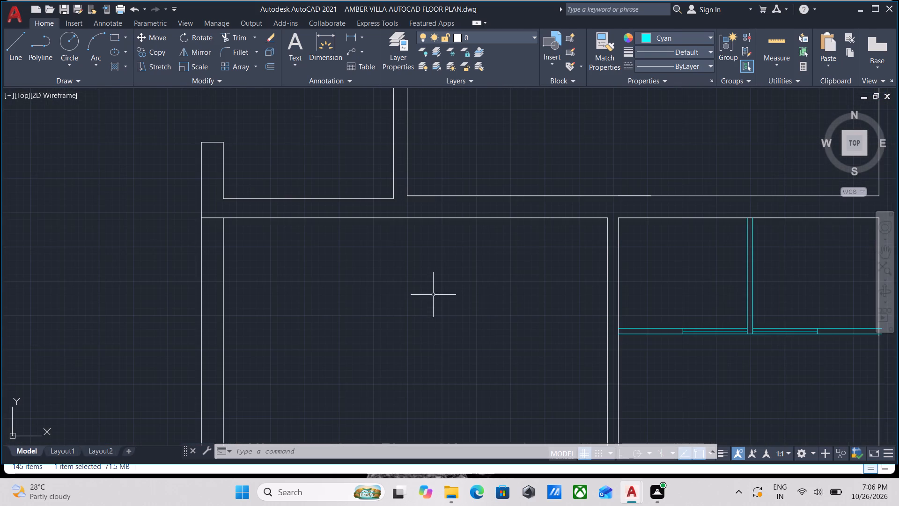
middle_drag(434, 262, 415, 303)
click(448, 248)
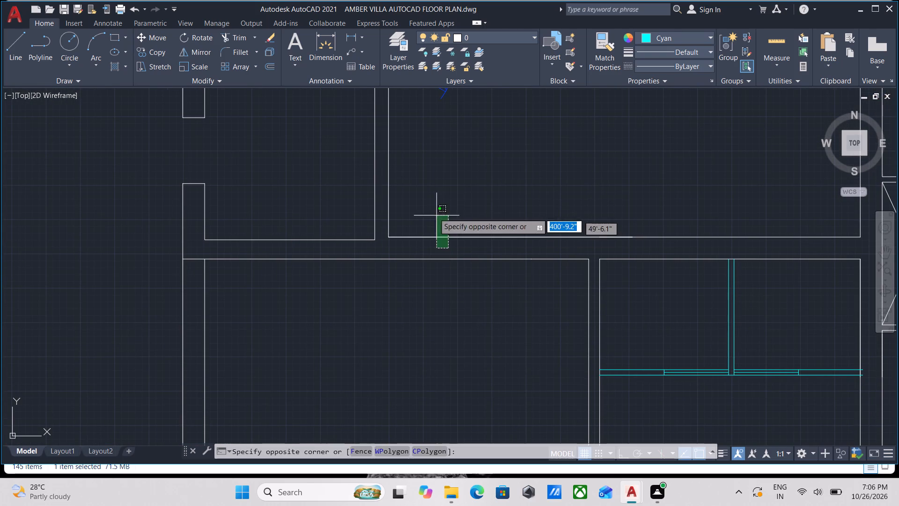
click(432, 210)
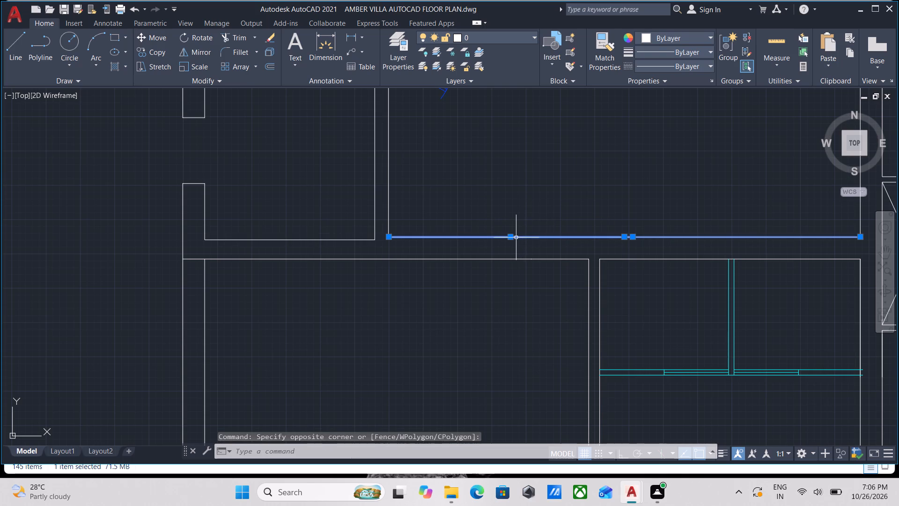
click(508, 238)
click(509, 238)
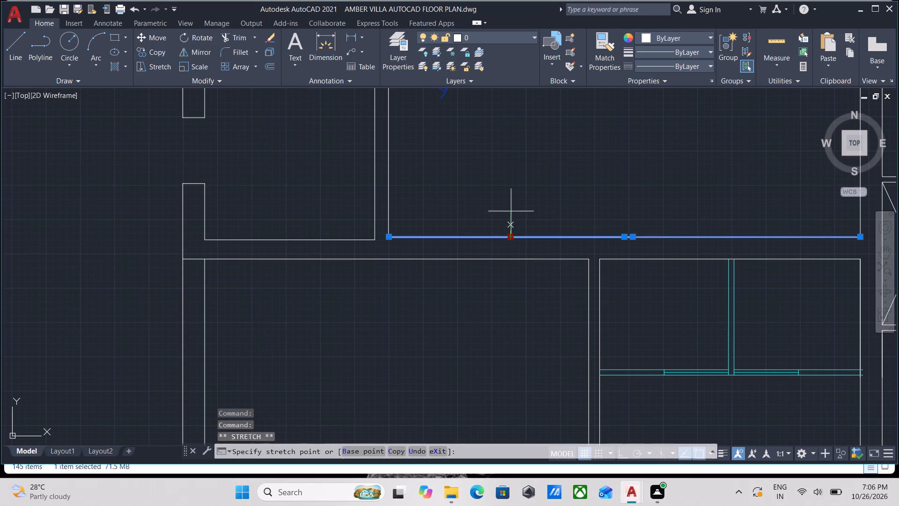
click(506, 193)
middle_drag(530, 199, 519, 241)
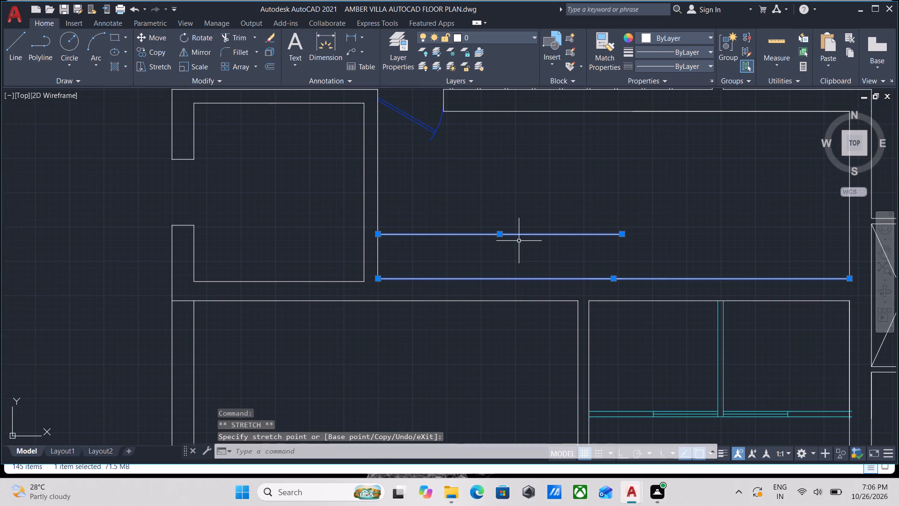
right_click(519, 241)
key(Escape)
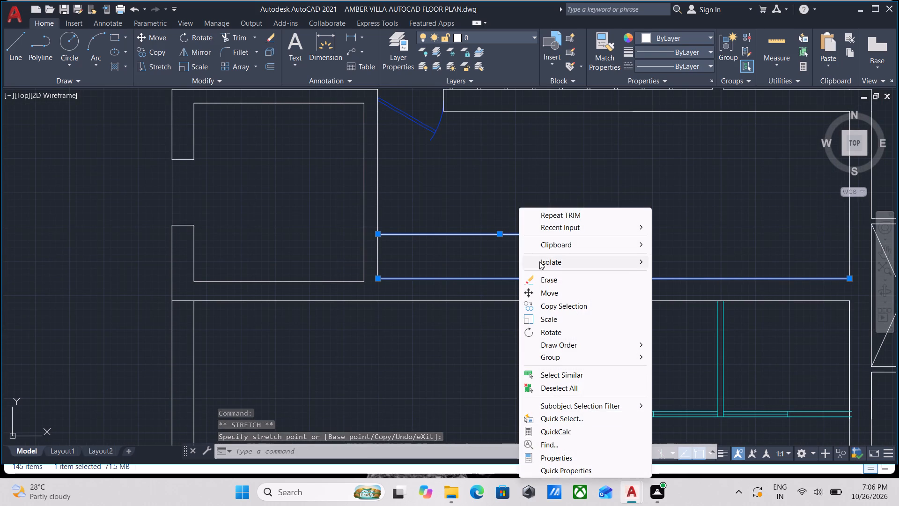
key(Escape)
key(Escape)
click(528, 253)
click(499, 218)
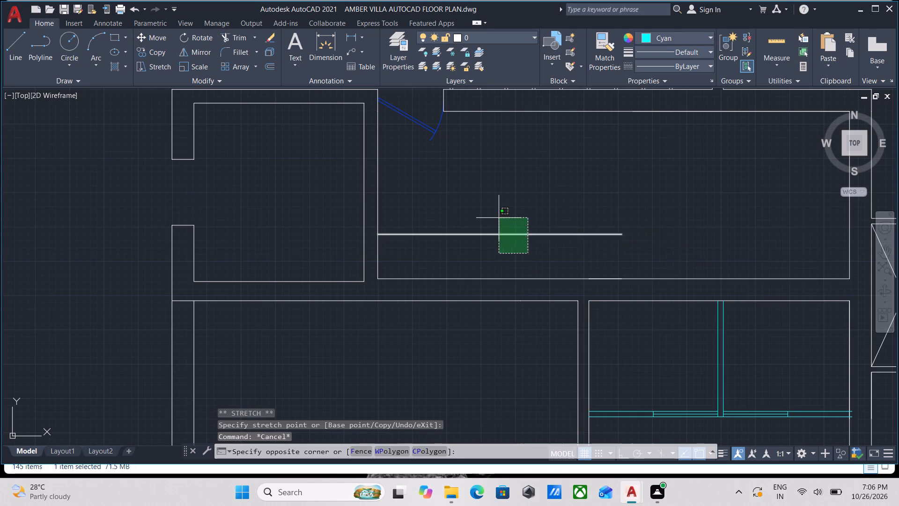
right_click(499, 218)
click(560, 260)
key(Escape)
Examine the glass partition beside the lower crossed shaft and how its ends meet the surrounding walls.
scroll(545, 260, down, 3)
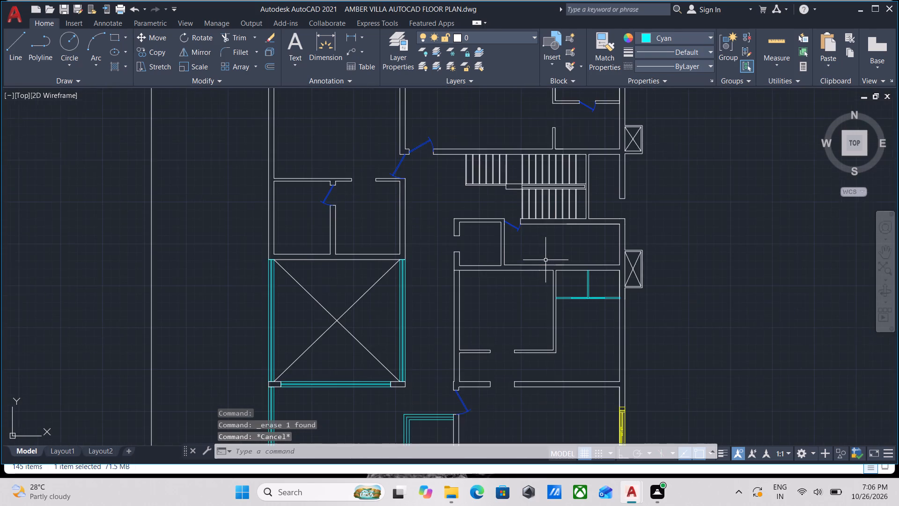
scroll(545, 260, down, 1)
middle_click(545, 260)
scroll(558, 296, up, 3)
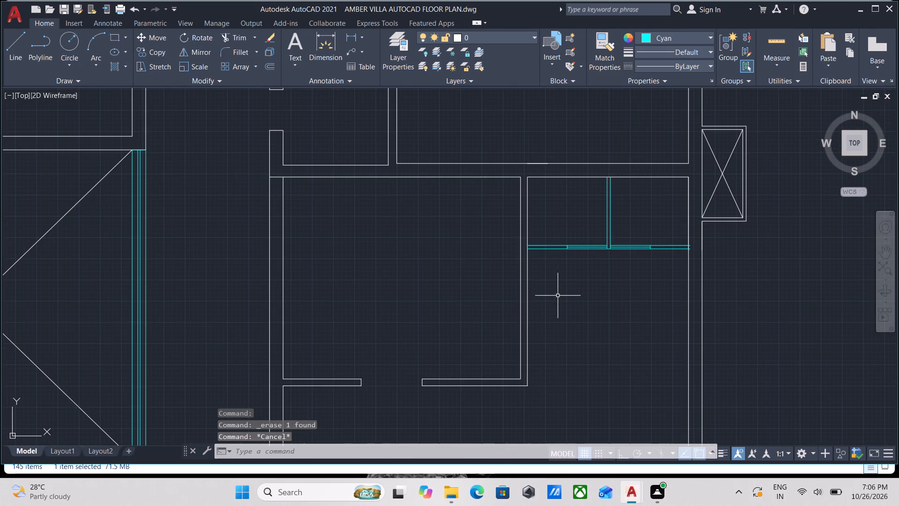
middle_drag(544, 291, 549, 267)
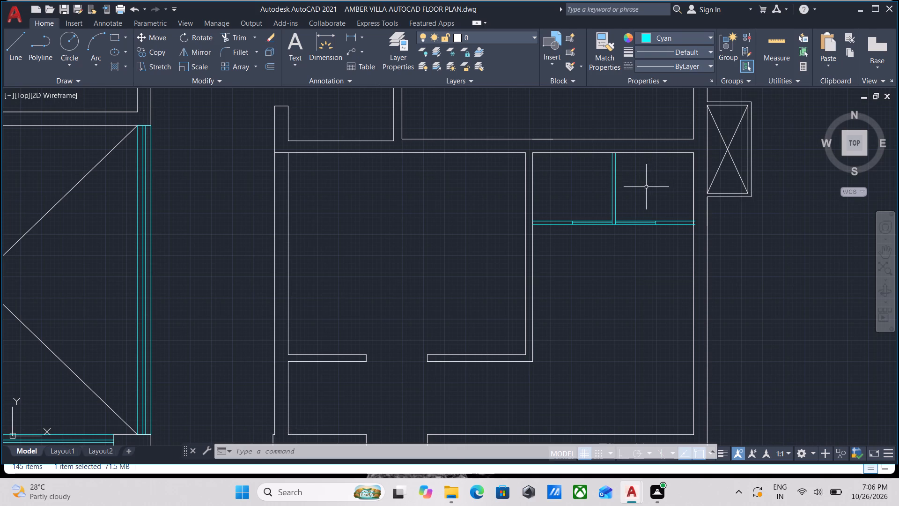
click(639, 201)
click(609, 195)
scroll(550, 218, up, 3)
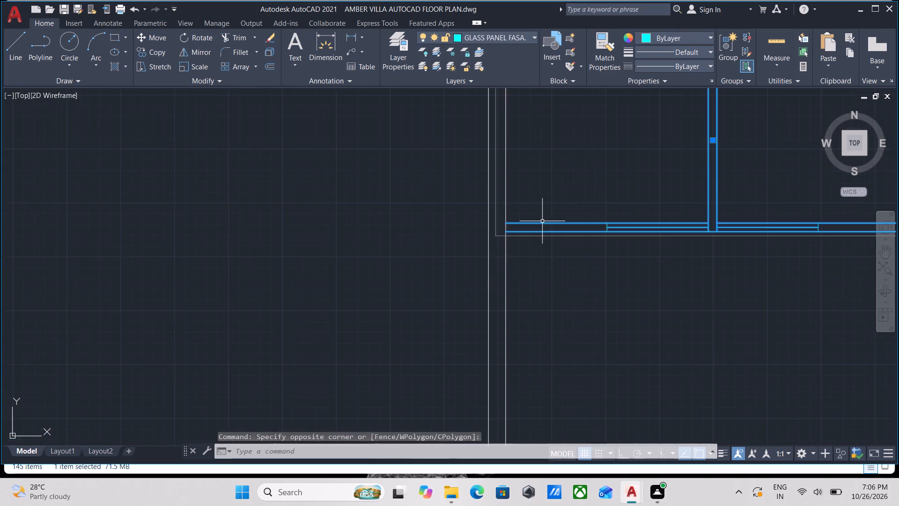
scroll(506, 229, up, 2)
scroll(520, 222, down, 2)
middle_drag(527, 220, 189, 229)
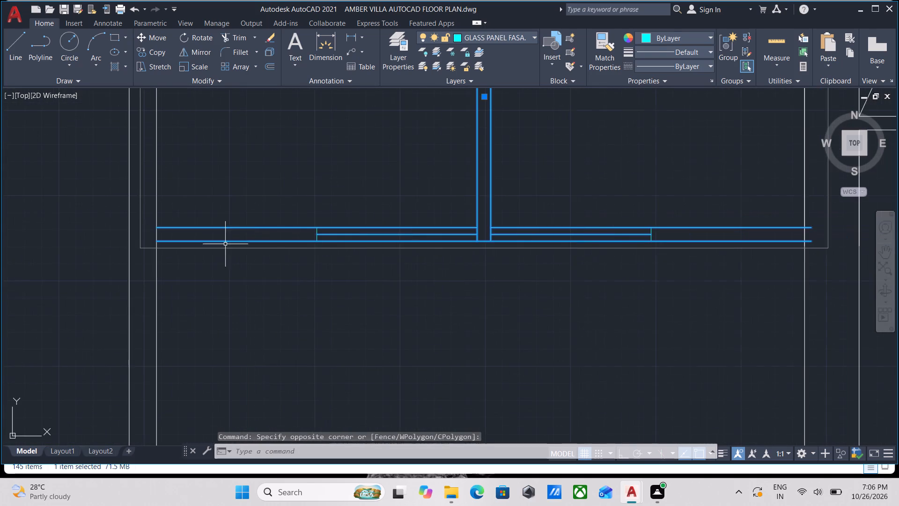
scroll(546, 272, down, 2)
middle_drag(546, 272, 407, 339)
scroll(418, 229, up, 2)
scroll(338, 207, up, 1)
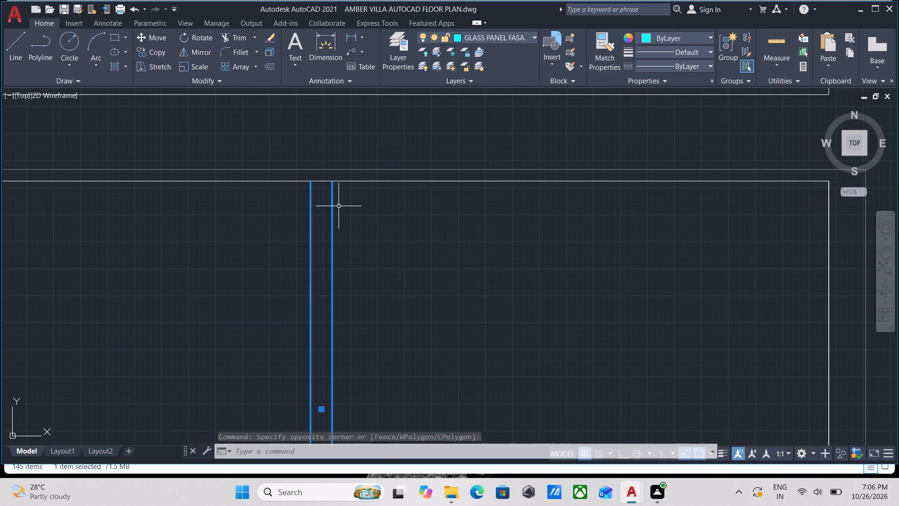
scroll(354, 203, down, 2)
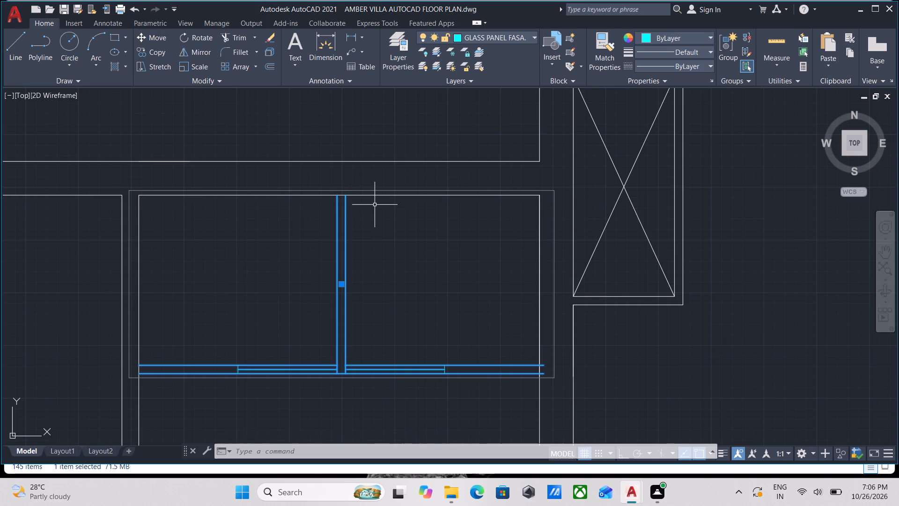
key(Escape)
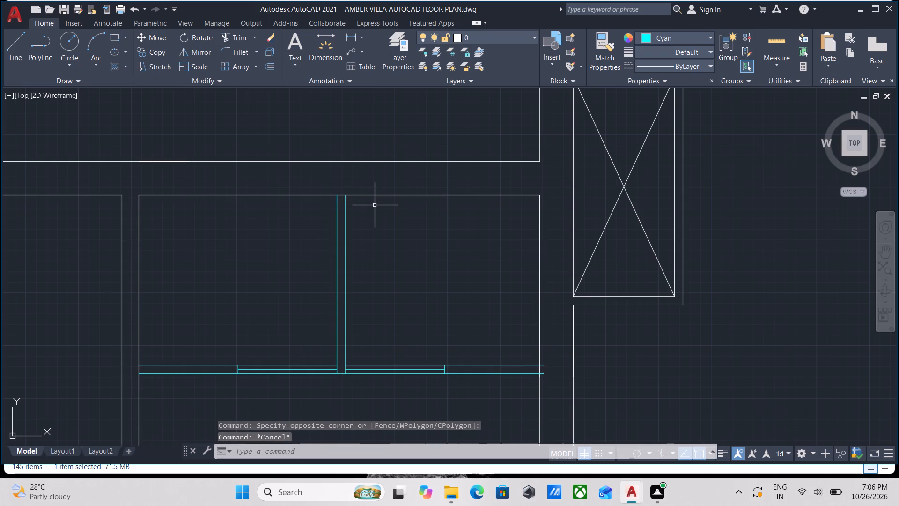
scroll(380, 205, down, 1)
middle_drag(380, 205, 395, 201)
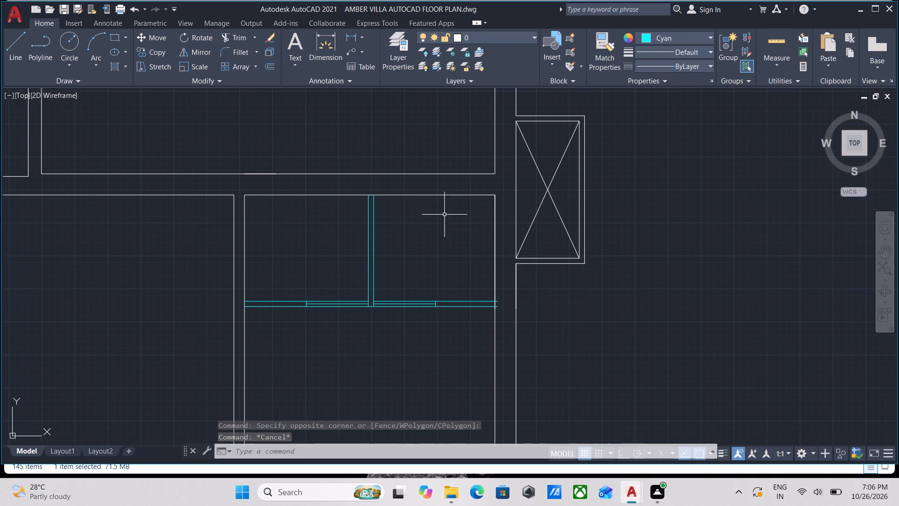
middle_drag(450, 217, 483, 201)
scroll(480, 209, down, 2)
middle_drag(480, 210, 495, 201)
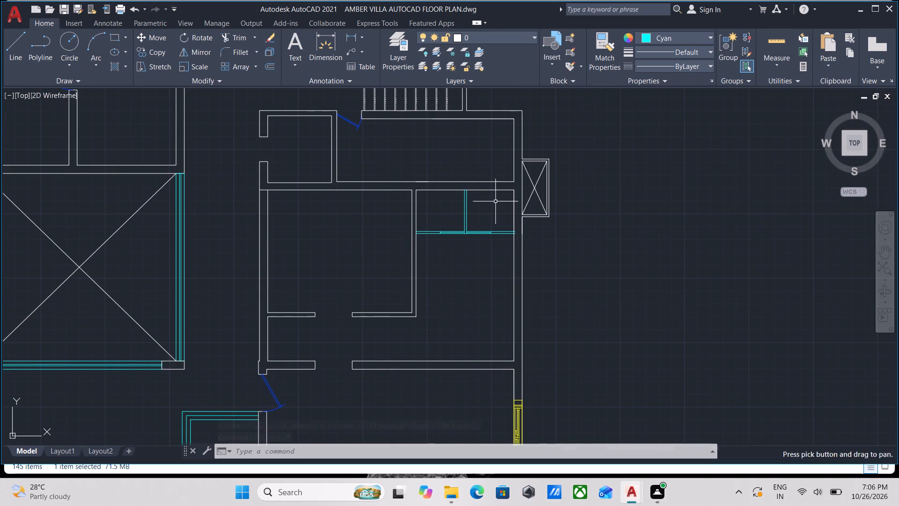
Draw a HIDDEN-linetype diagonal in colour 255,255,255, about 10'-11" long, from the small glass-walled enclosure's inner southwest corner to its northeast corner.
middle_drag(354, 287, 479, 204)
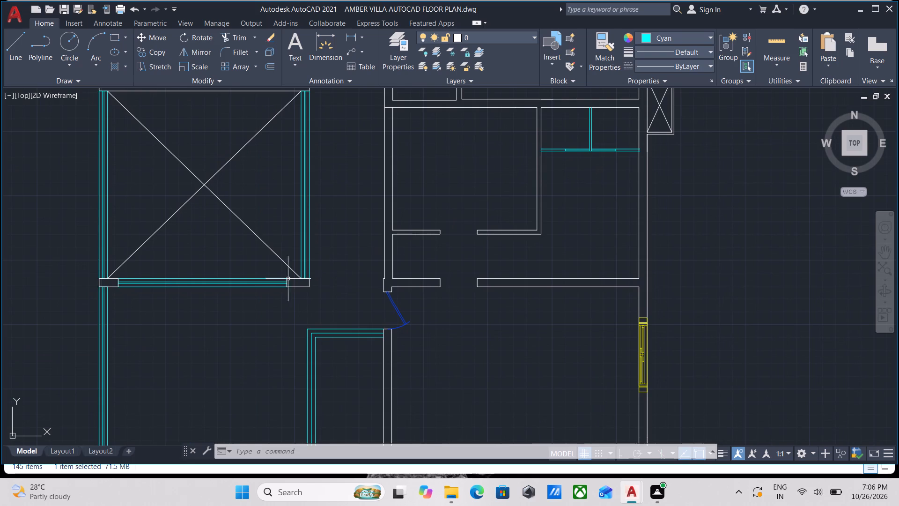
scroll(279, 279, down, 1)
middle_drag(279, 279, 355, 243)
scroll(355, 243, down, 1)
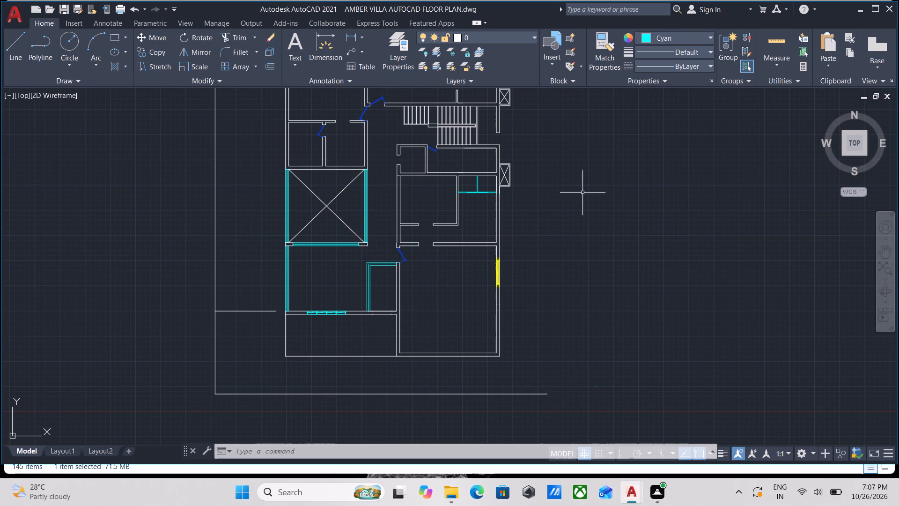
click(703, 63)
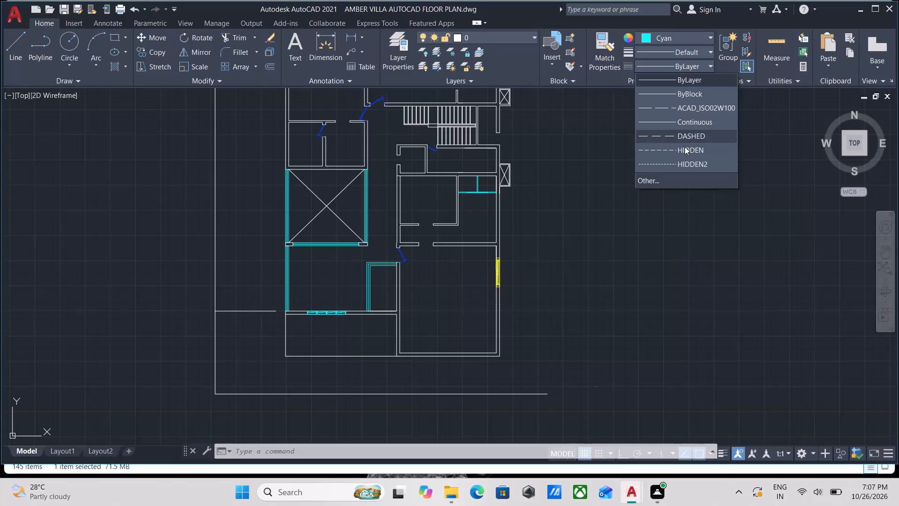
click(682, 152)
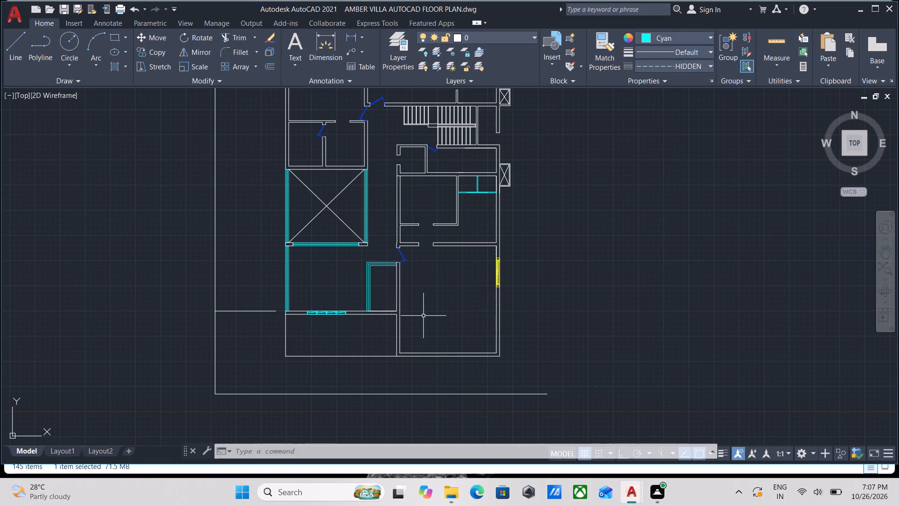
key(l)
key(Return)
scroll(393, 316, up, 3)
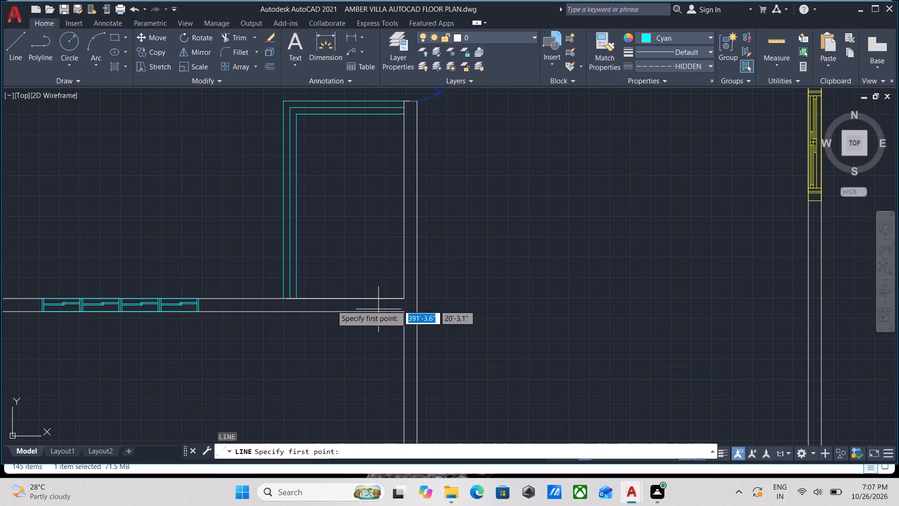
scroll(303, 297, up, 1)
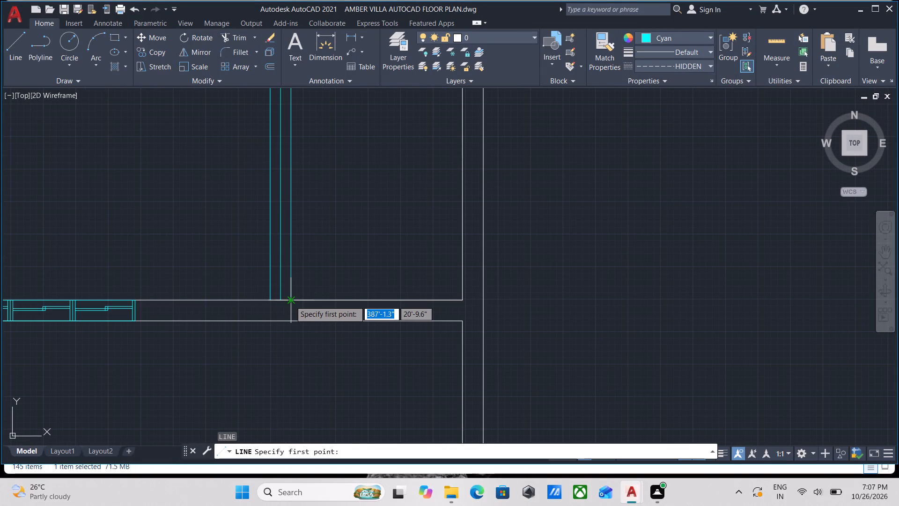
click(649, 34)
click(640, 128)
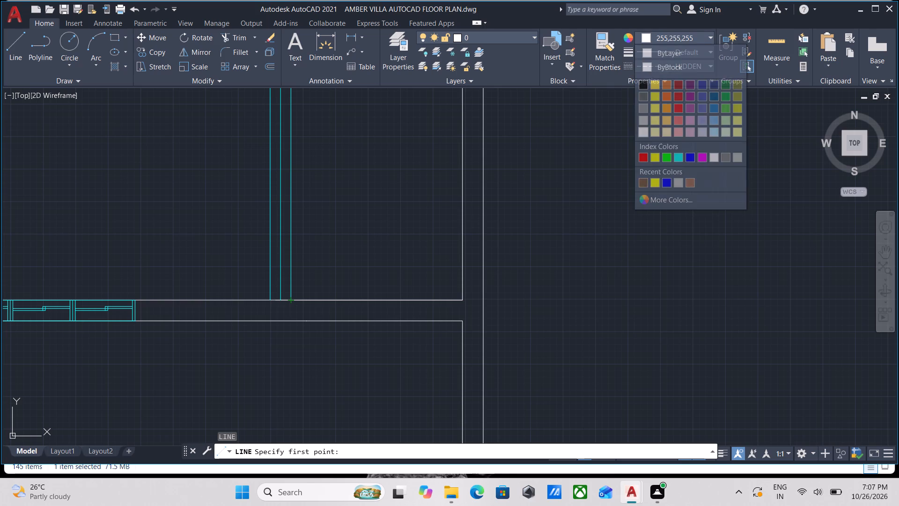
click(293, 299)
middle_drag(361, 198, 376, 307)
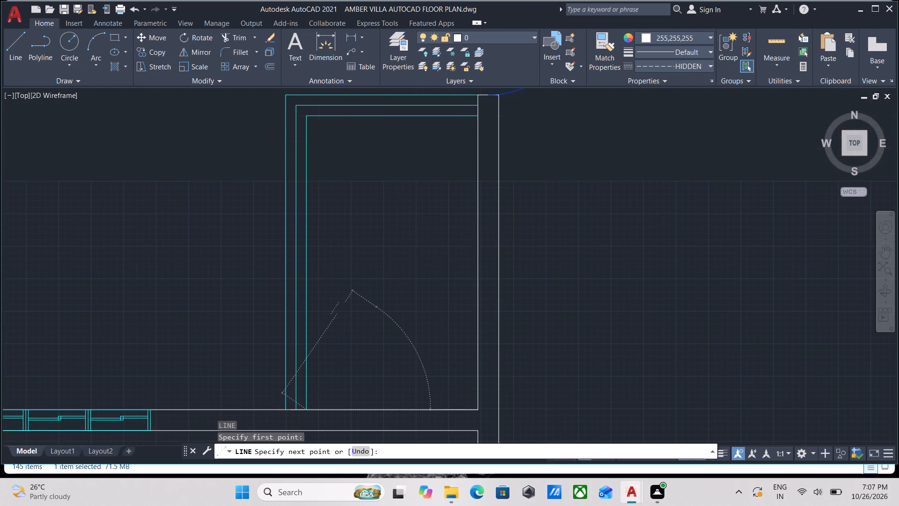
click(477, 114)
key(Escape)
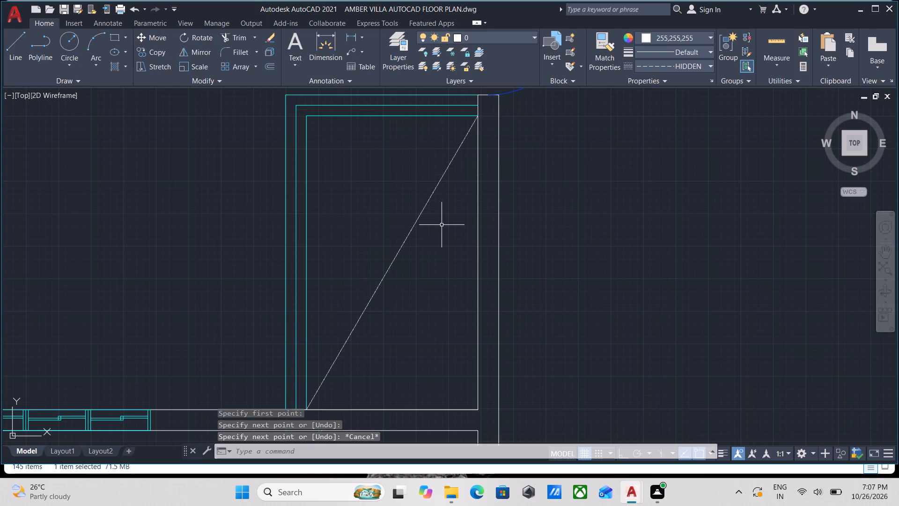
Draw the second HIDDEN diagonal from the small glass-walled enclosure's southeast corner to its inner northwest corner.
key(l)
key(Return)
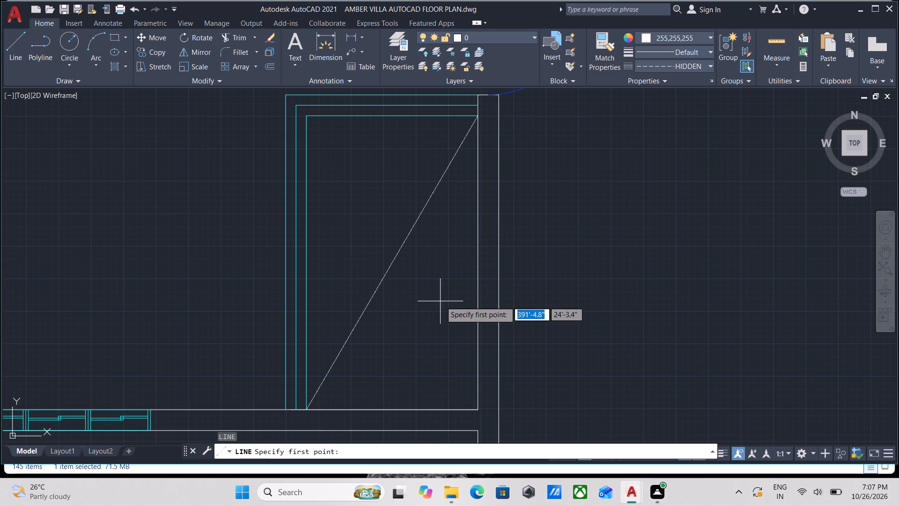
click(478, 409)
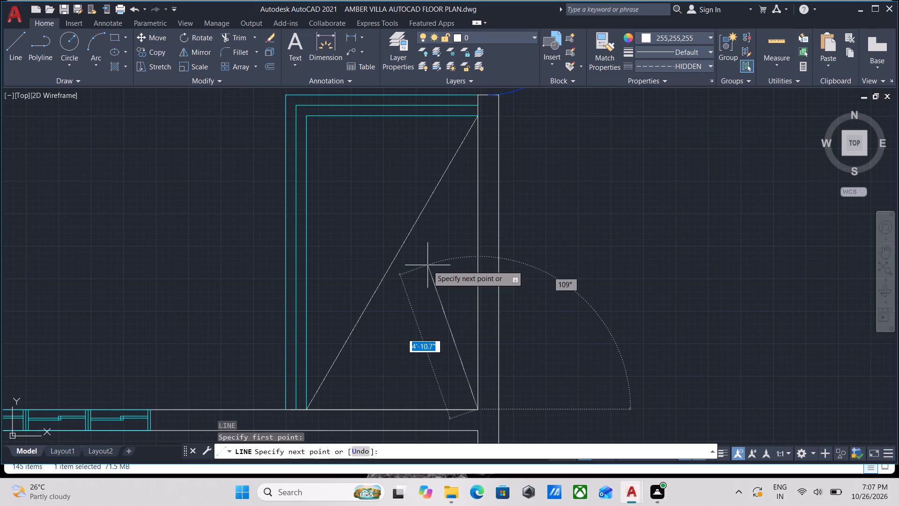
middle_drag(427, 265, 424, 423)
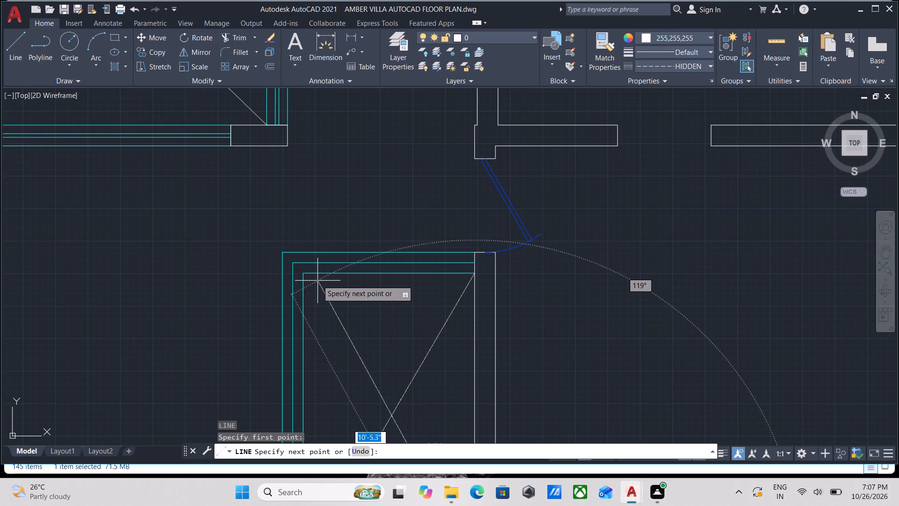
click(305, 274)
key(Escape)
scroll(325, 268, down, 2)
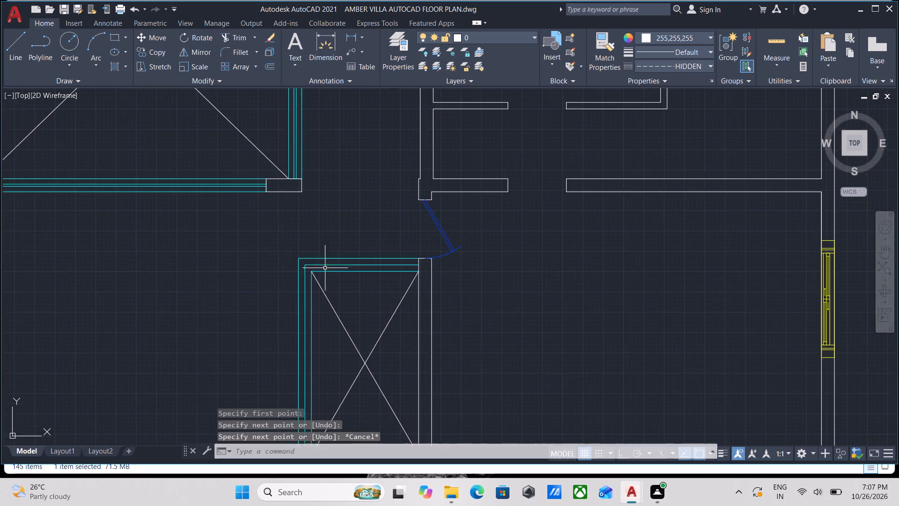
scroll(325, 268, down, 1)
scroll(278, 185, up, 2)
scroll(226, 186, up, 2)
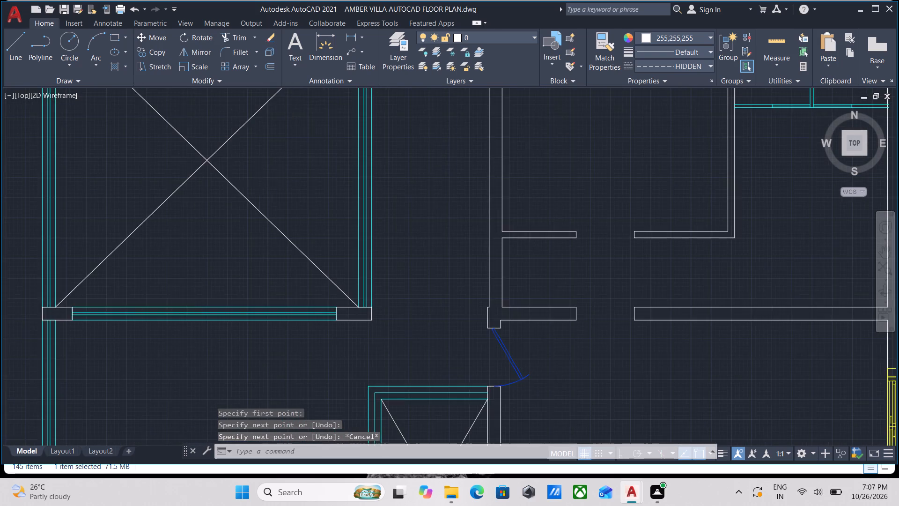
Group all parts of the yellow sliding window in the east wall, including both of its end lines.
middle_drag(224, 185, 315, 272)
scroll(305, 237, down, 3)
scroll(369, 241, down, 2)
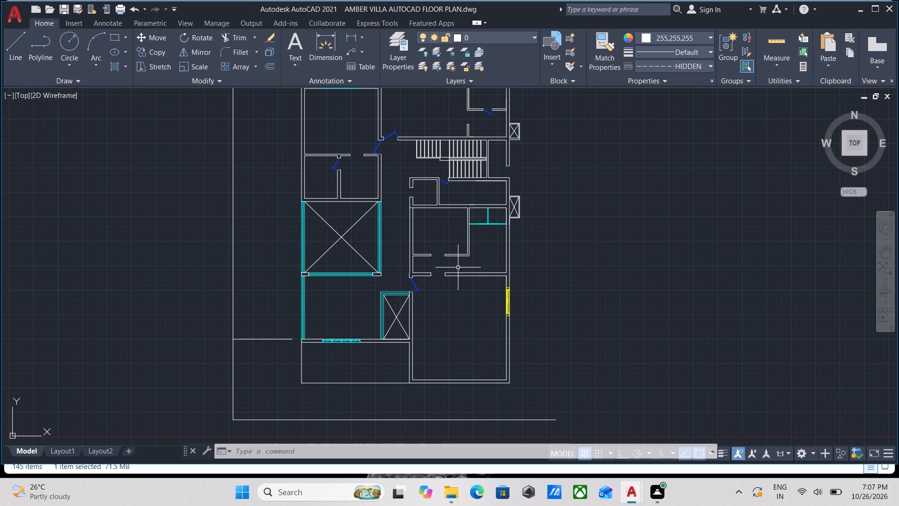
scroll(427, 258, down, 1)
scroll(360, 259, up, 1)
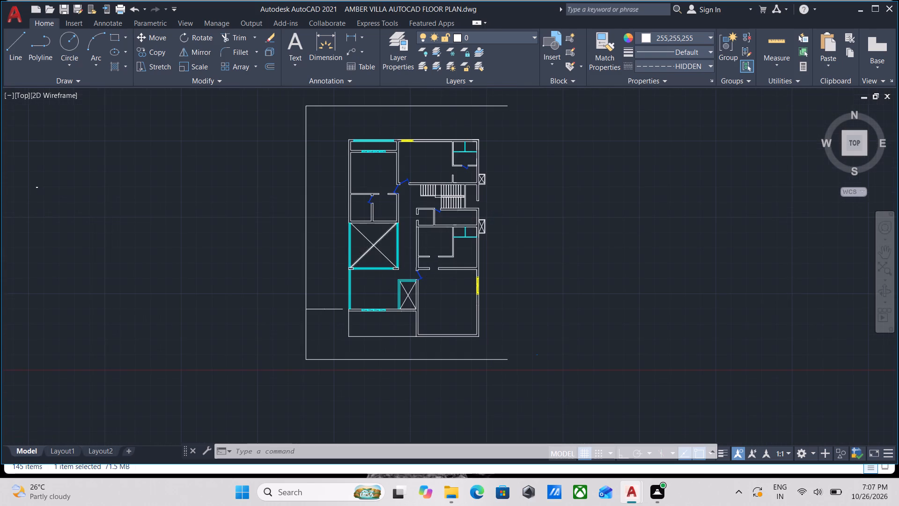
middle_drag(362, 257, 367, 279)
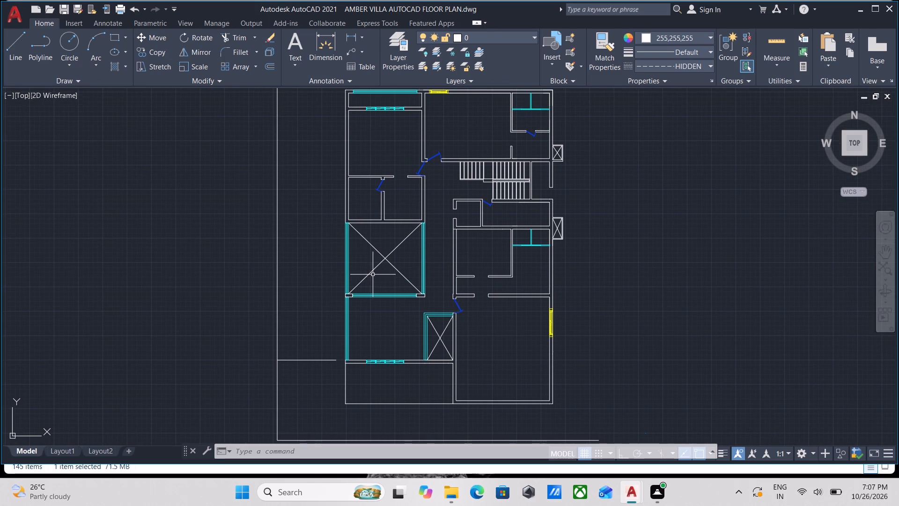
middle_drag(359, 224, 364, 244)
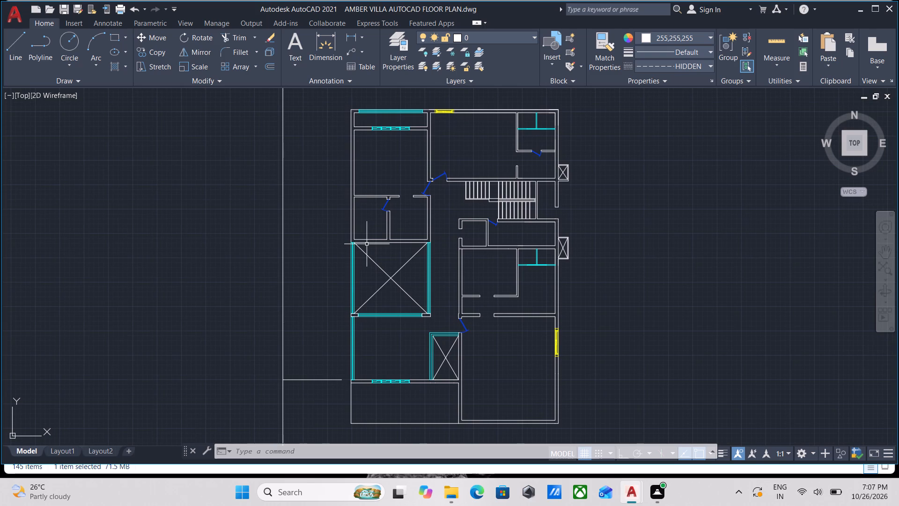
scroll(606, 363, up, 2)
scroll(504, 340, up, 2)
scroll(442, 372, up, 2)
click(433, 366)
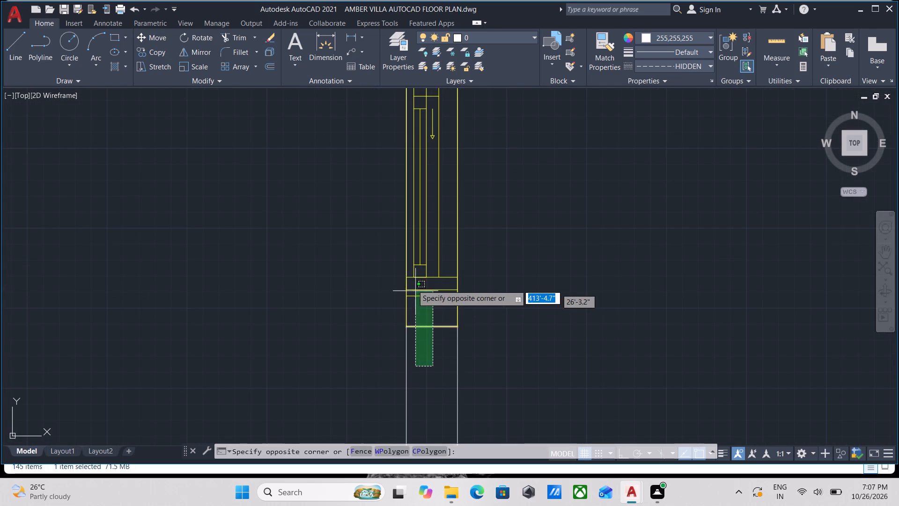
click(410, 281)
scroll(412, 281, down, 1)
middle_drag(412, 283, 449, 382)
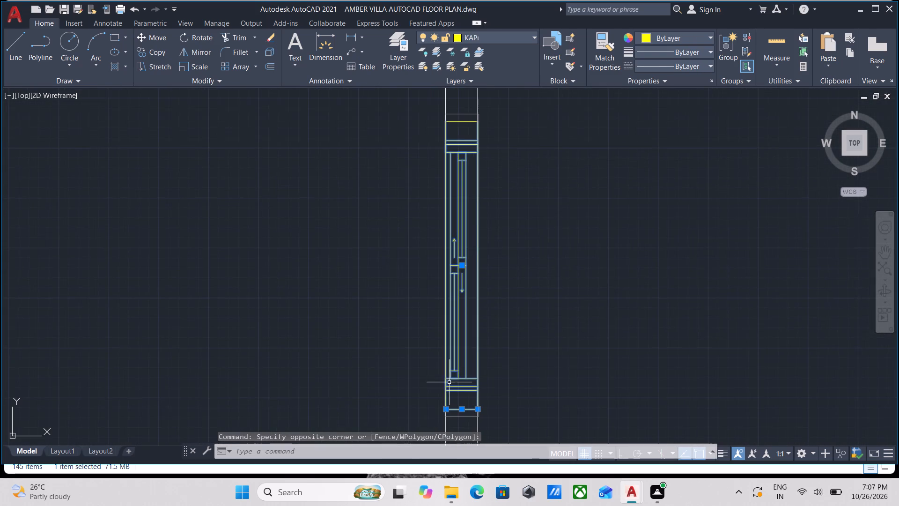
middle_drag(472, 254, 462, 353)
scroll(457, 259, up, 2)
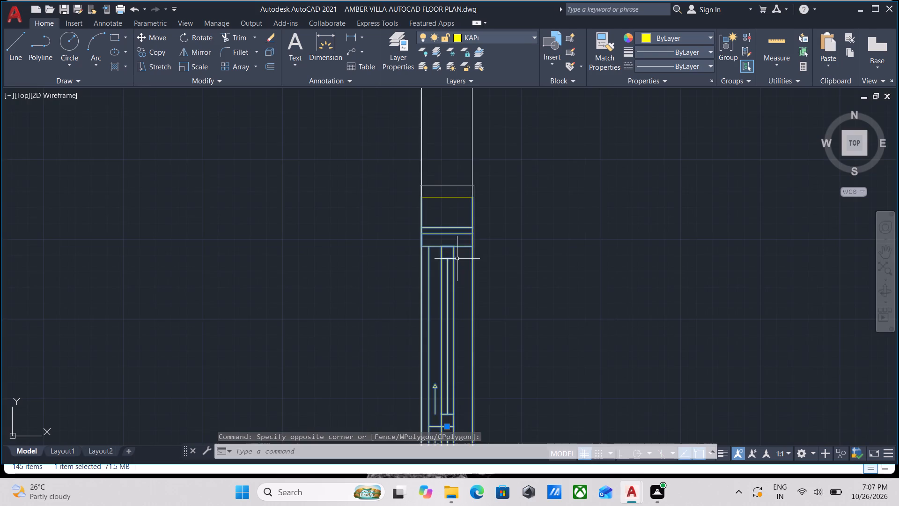
click(446, 187)
click(434, 164)
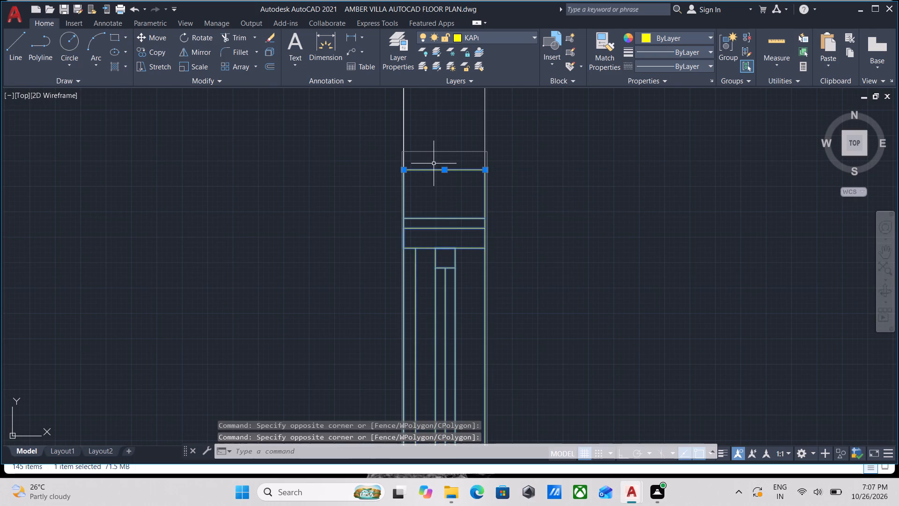
key(g)
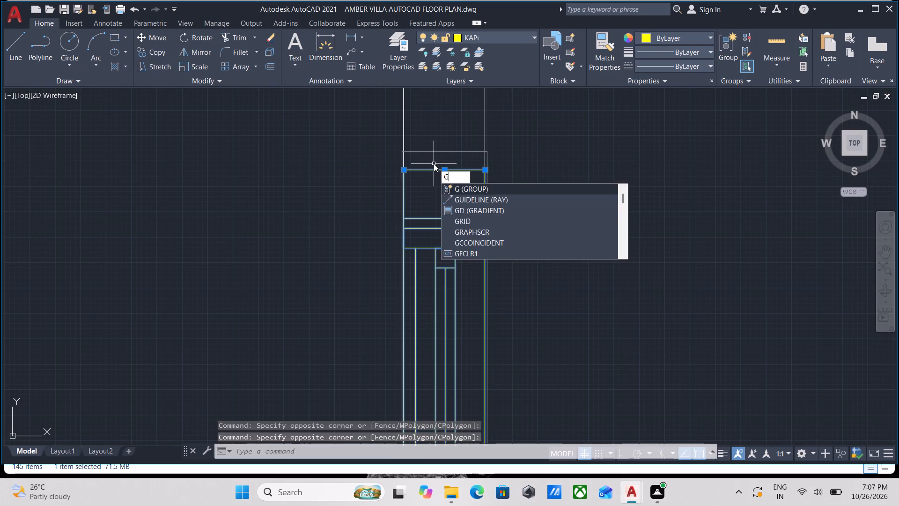
key(Return)
Copy the grouped east-wall window into the west wall of the small room just north of the large crossed void.
click(450, 200)
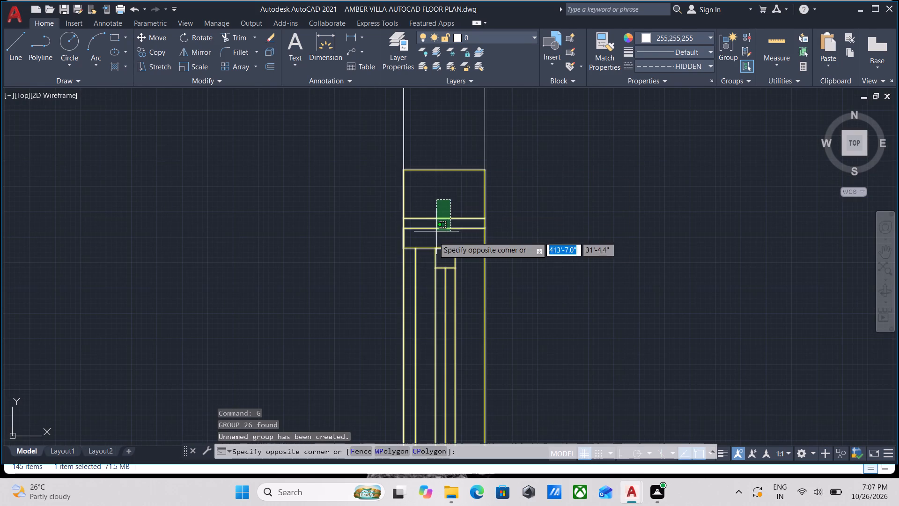
click(433, 237)
text(co)
key(Return)
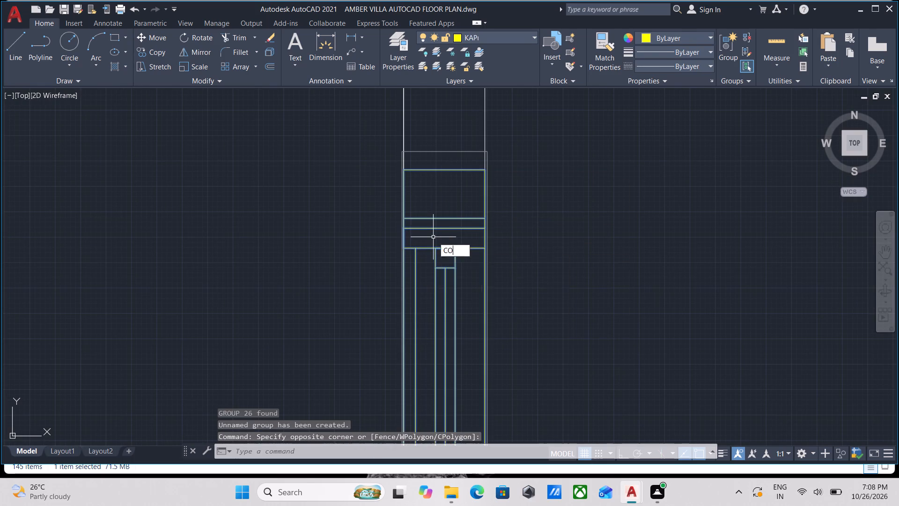
scroll(453, 319, down, 2)
middle_drag(455, 311, 499, 201)
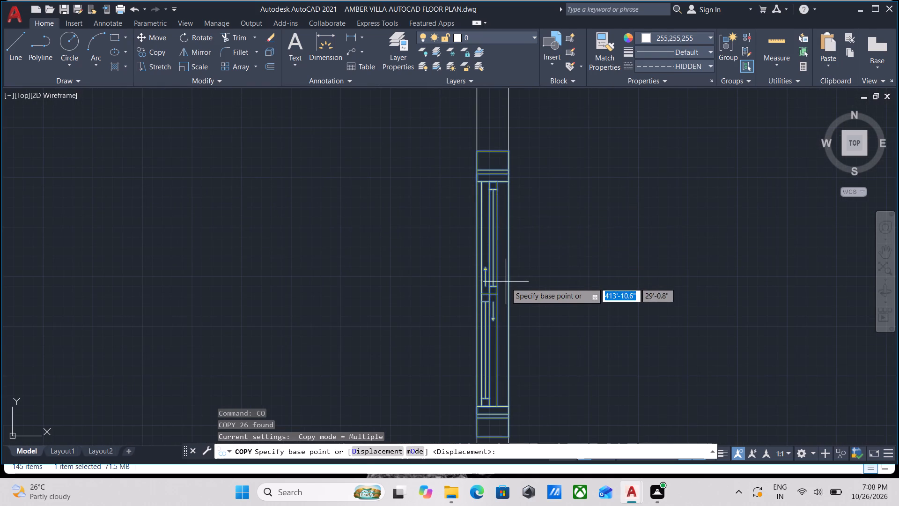
click(508, 293)
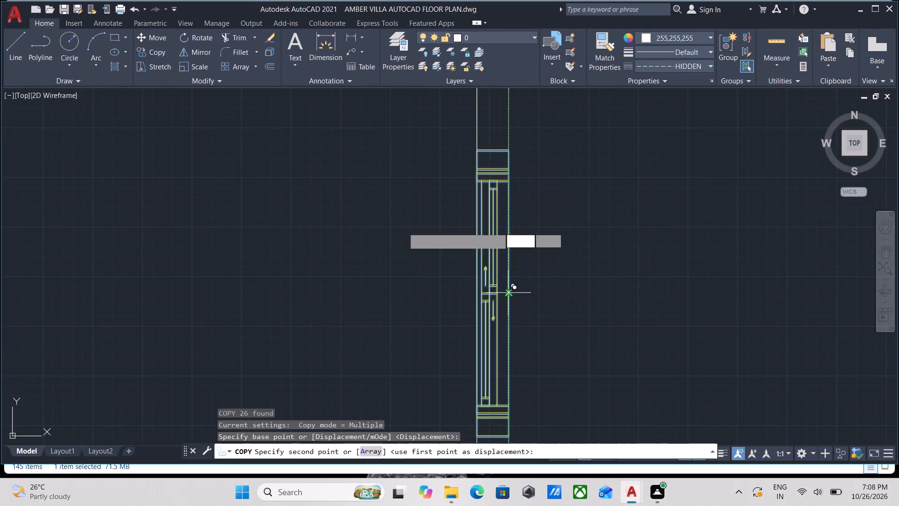
scroll(244, 230, down, 3)
middle_drag(242, 230, 502, 275)
middle_drag(287, 224, 297, 224)
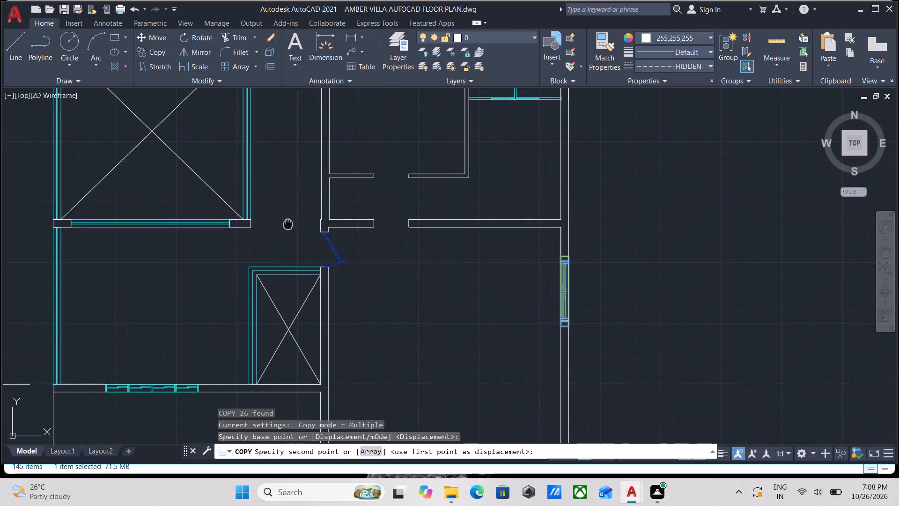
middle_drag(297, 224, 444, 261)
scroll(327, 197, down, 1)
middle_drag(327, 197, 384, 244)
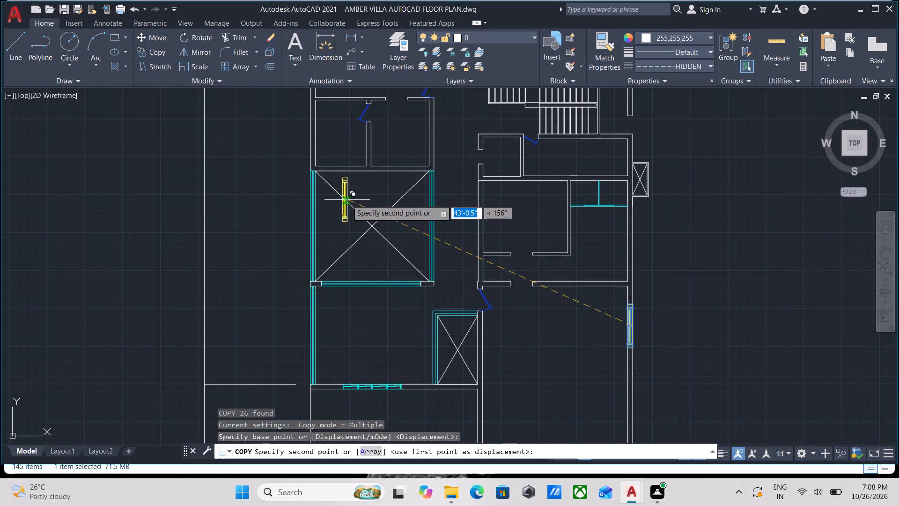
scroll(356, 191, down, 1)
middle_drag(356, 191, 356, 198)
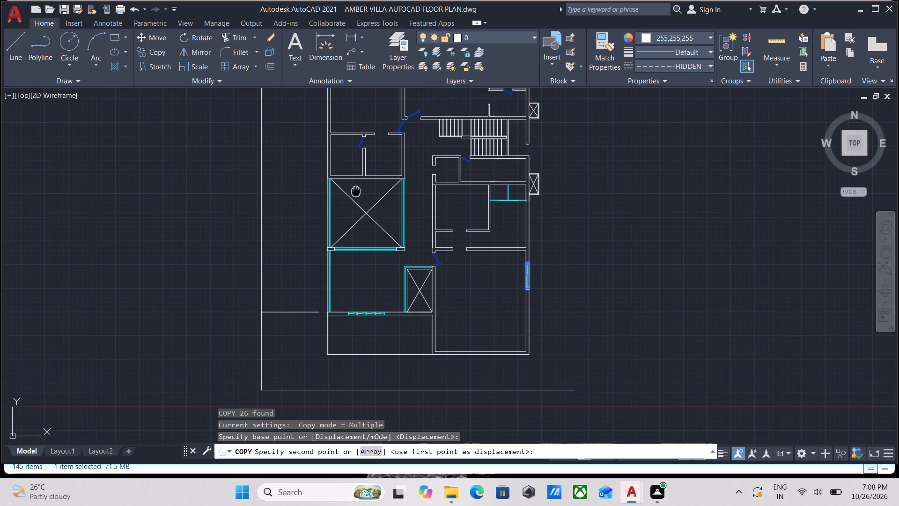
middle_drag(356, 198, 377, 303)
scroll(365, 266, up, 2)
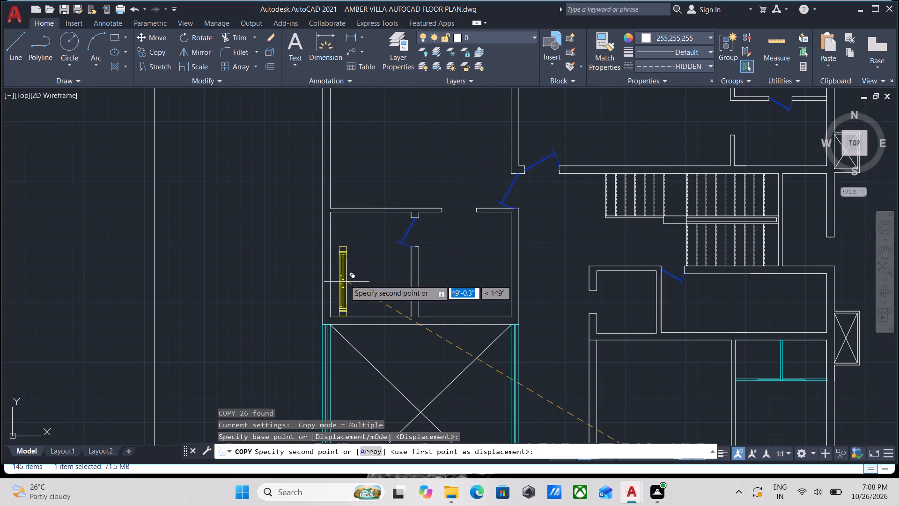
click(330, 264)
scroll(430, 233, down, 2)
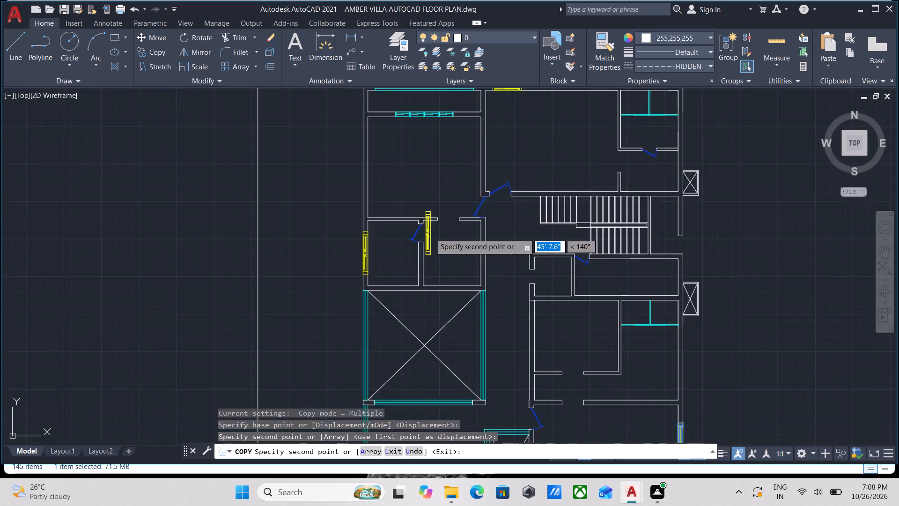
middle_drag(430, 233, 326, 257)
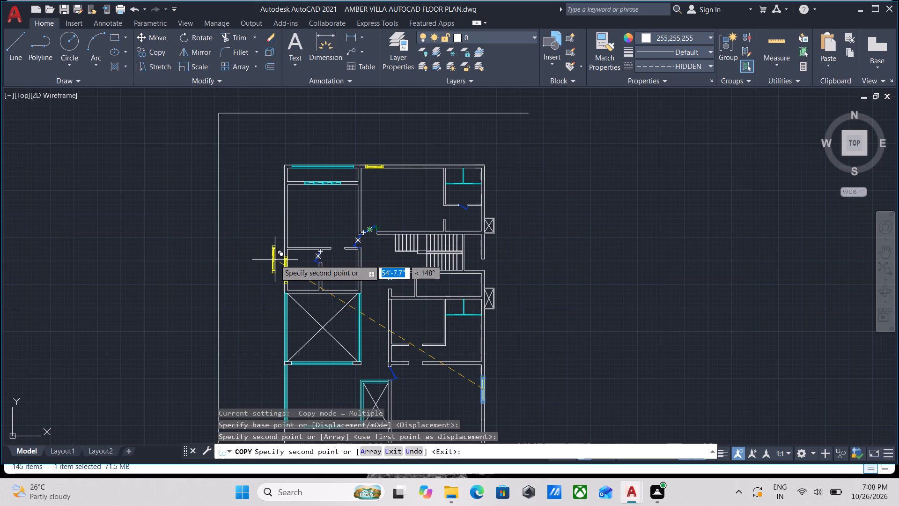
key(Escape)
Move the copied window north along the west wall so its lower inner corner meets the larger room's inner southwest corner.
scroll(288, 288, up, 6)
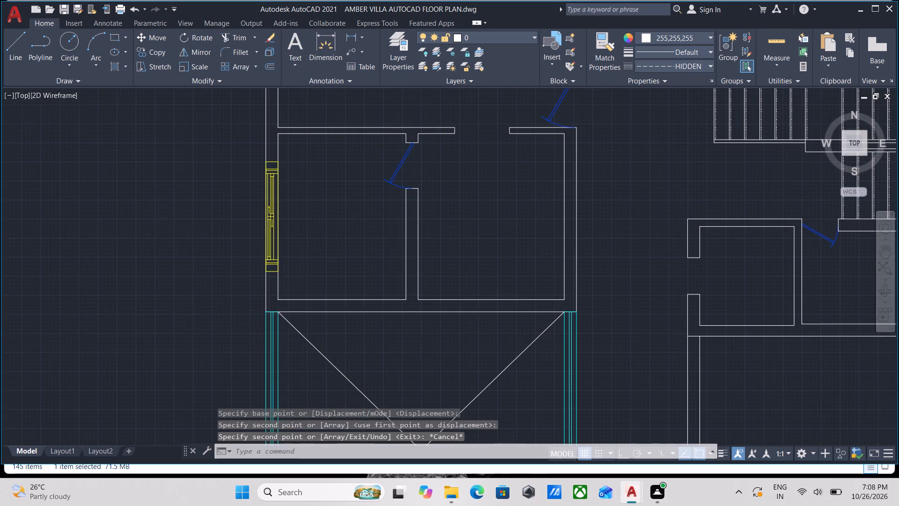
scroll(268, 256, up, 1)
click(247, 261)
click(224, 203)
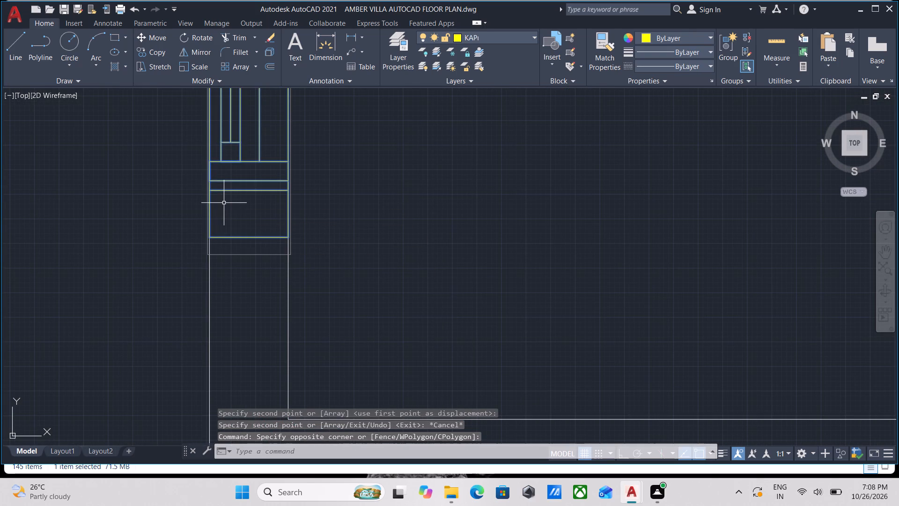
key(m)
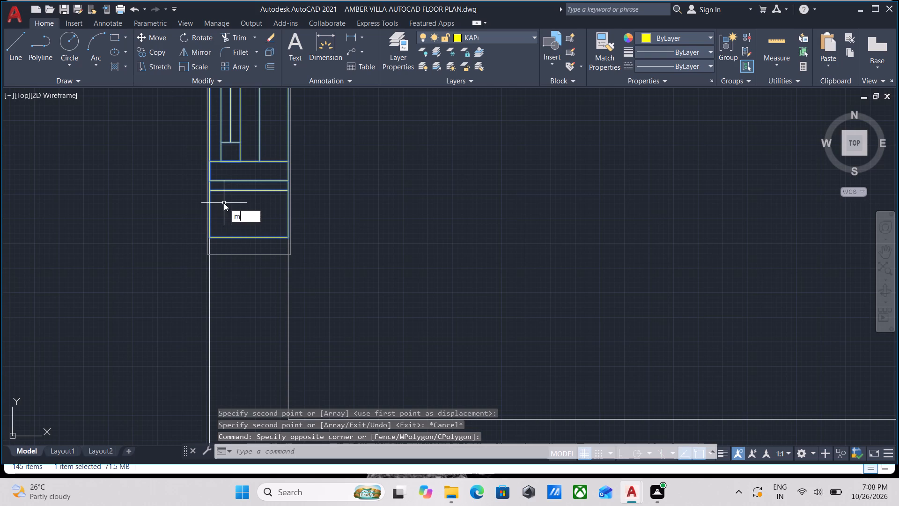
key(Return)
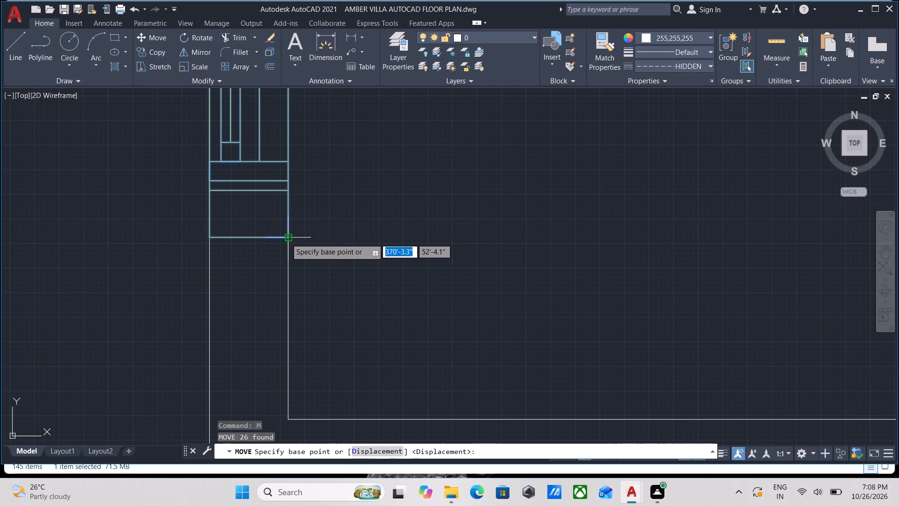
click(286, 238)
scroll(293, 197, down, 1)
middle_drag(293, 197, 299, 322)
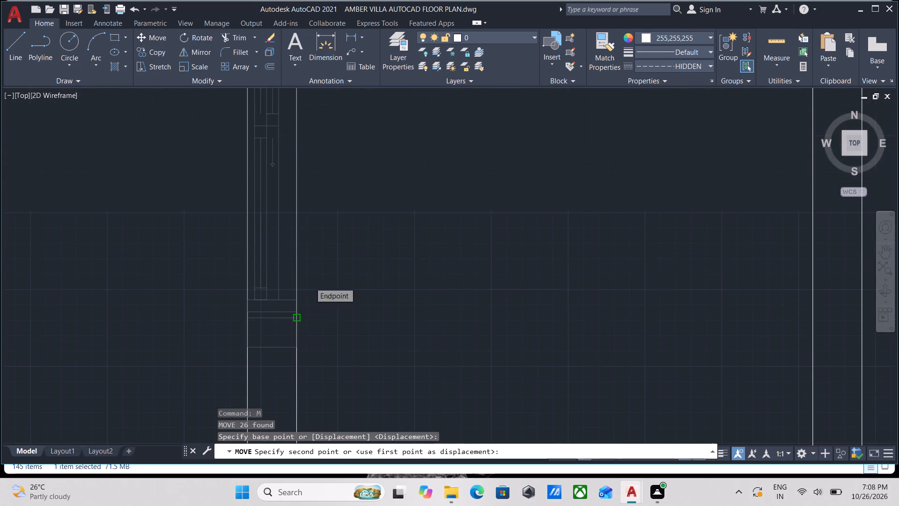
scroll(312, 221, down, 1)
middle_drag(312, 221, 302, 411)
scroll(323, 233, down, 1)
middle_drag(323, 233, 320, 332)
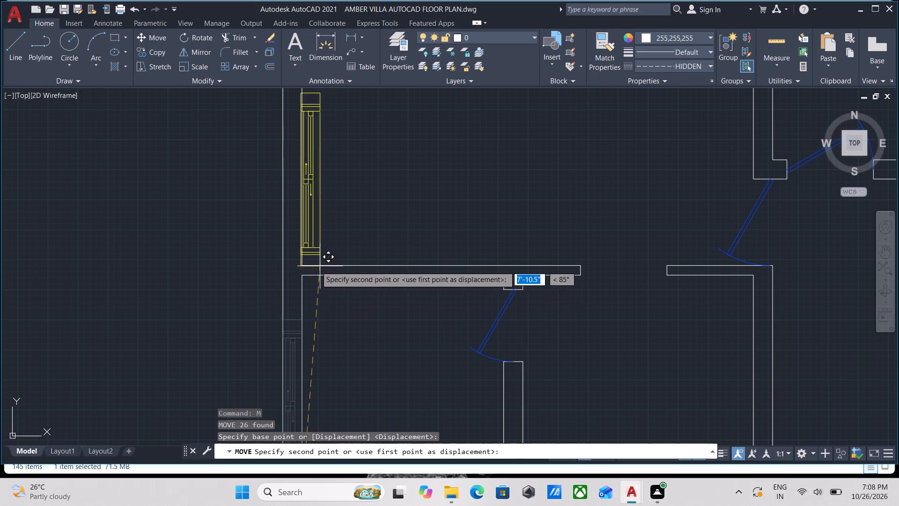
click(302, 266)
scroll(336, 232, down, 2)
middle_drag(336, 232, 336, 235)
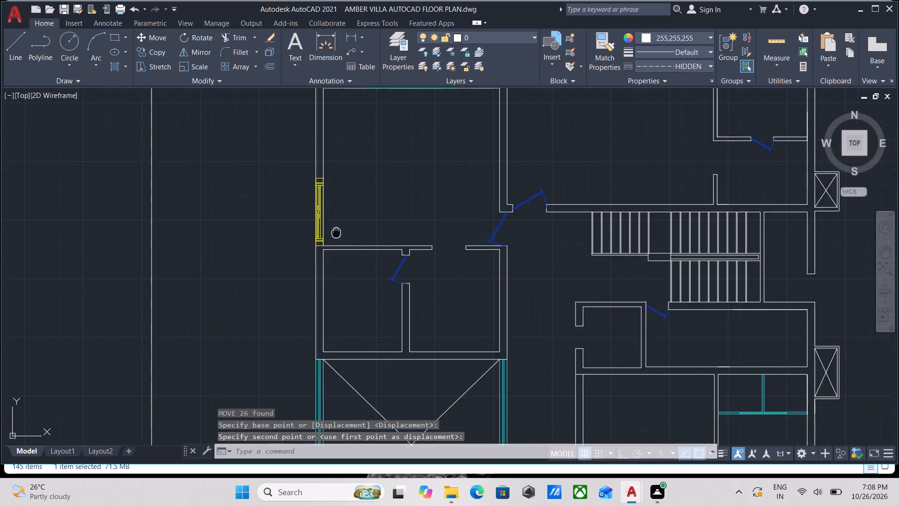
middle_drag(336, 235, 329, 283)
key(Escape)
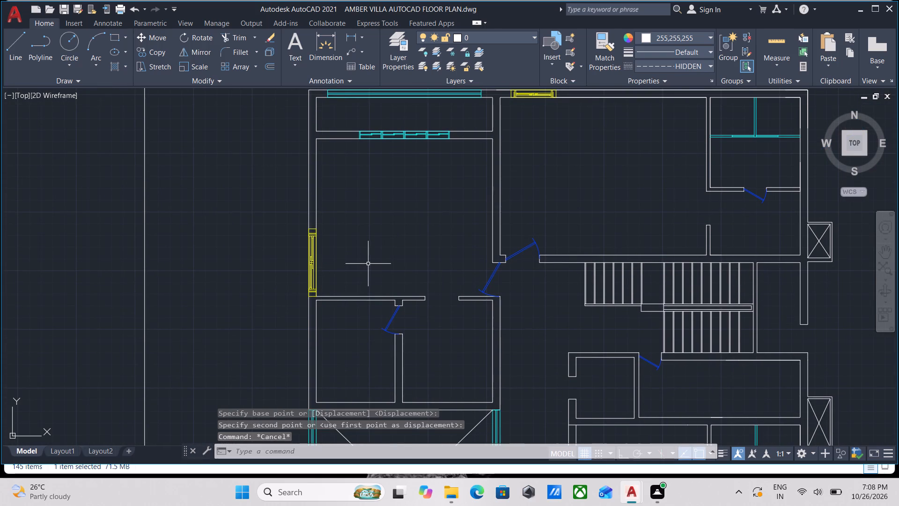
Trim the short line crossing the wall thickness at the southwest corner of the small room below the stairs.
scroll(453, 207, down, 1)
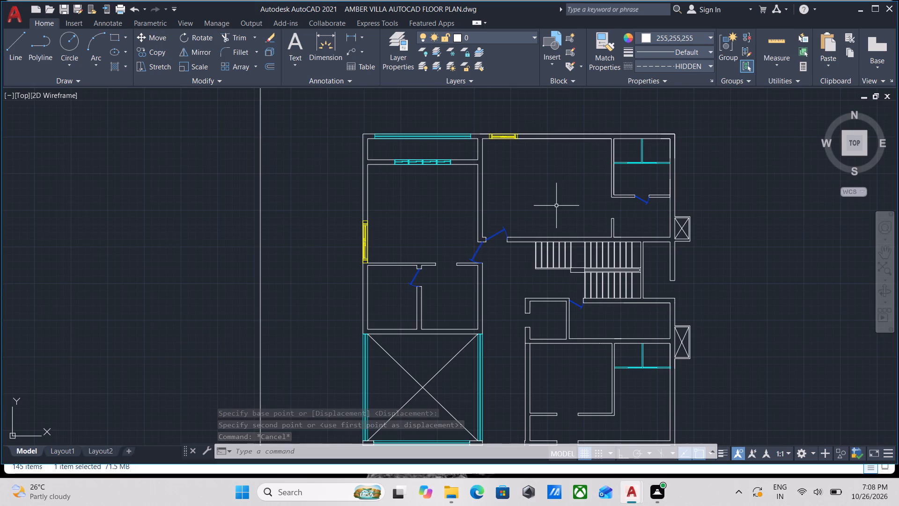
middle_drag(556, 206, 460, 229)
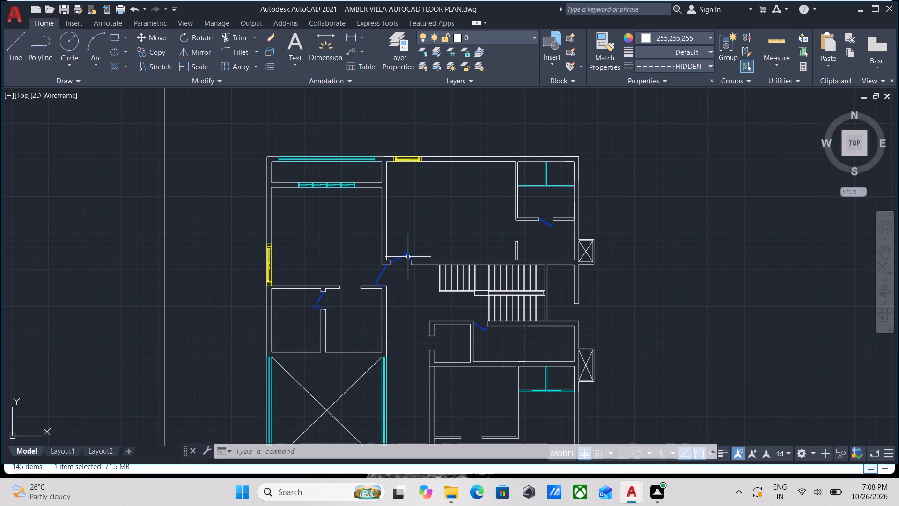
middle_drag(378, 292, 434, 222)
scroll(370, 232, up, 2)
scroll(386, 231, down, 1)
middle_drag(391, 231, 407, 198)
middle_drag(363, 292, 387, 235)
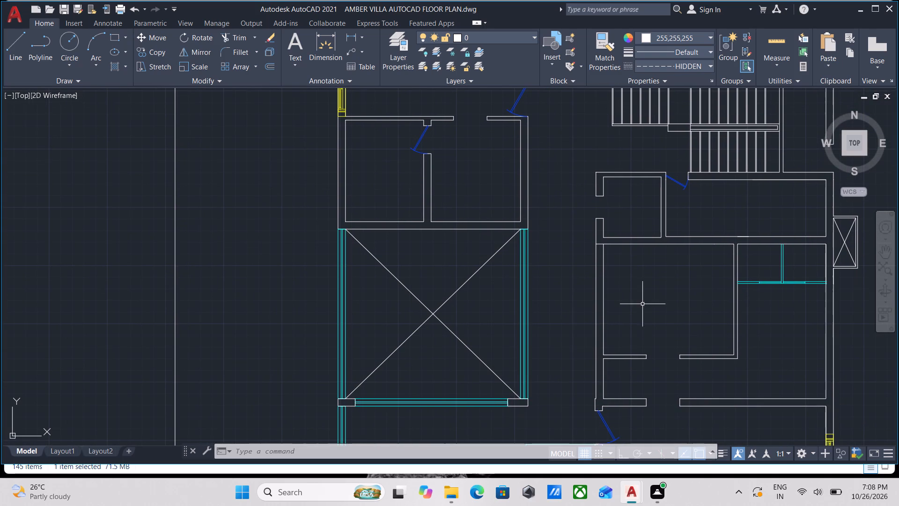
middle_drag(642, 302, 572, 324)
text(tr)
key(Return)
scroll(535, 265, up, 2)
click(515, 275)
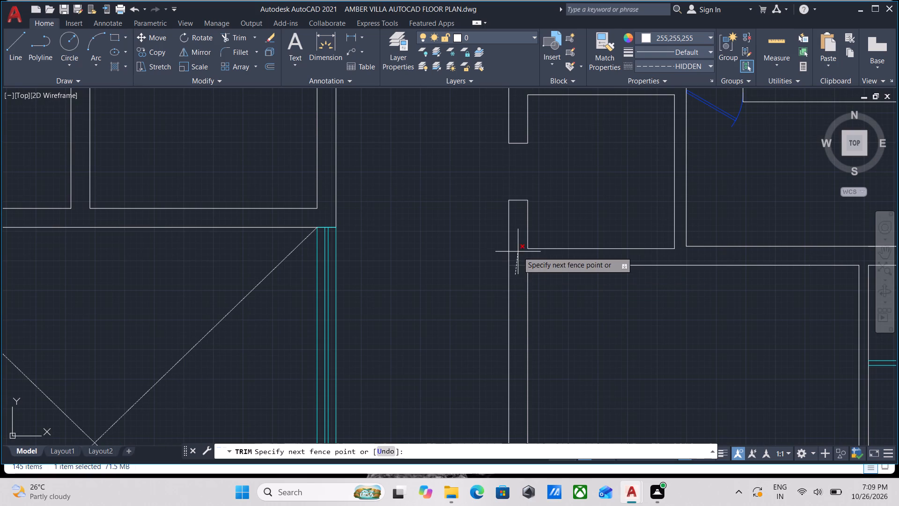
click(518, 252)
key(Escape)
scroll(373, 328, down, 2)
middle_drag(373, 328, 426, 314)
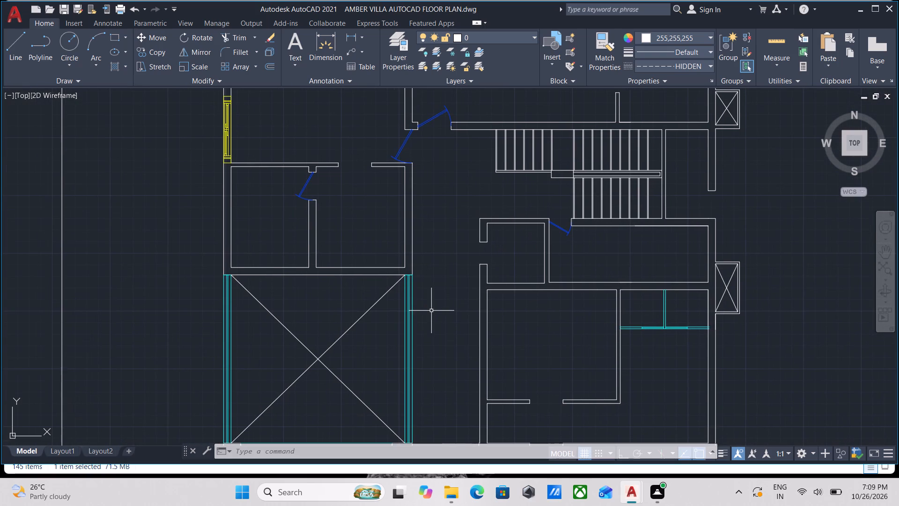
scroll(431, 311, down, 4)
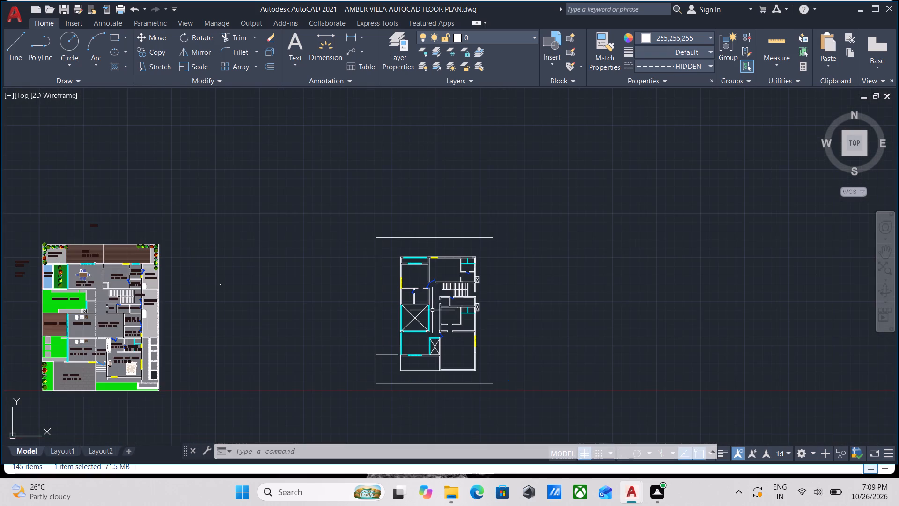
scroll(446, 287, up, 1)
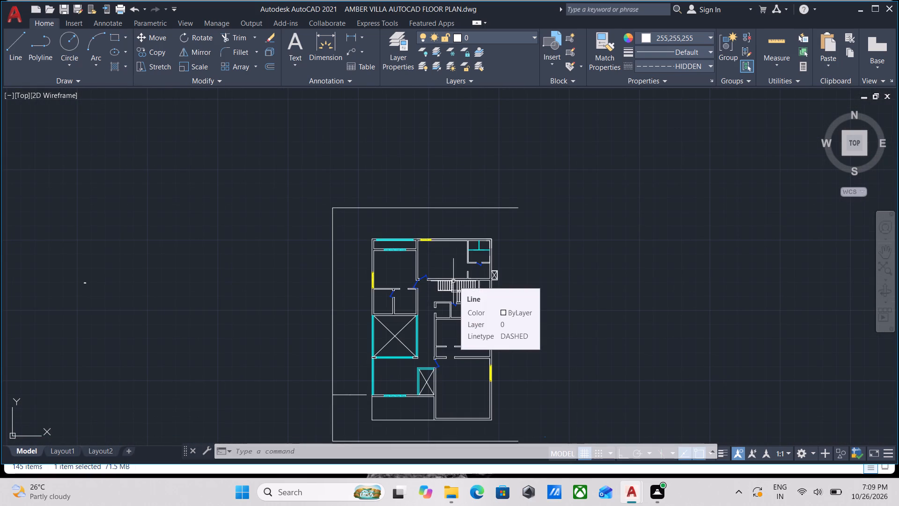
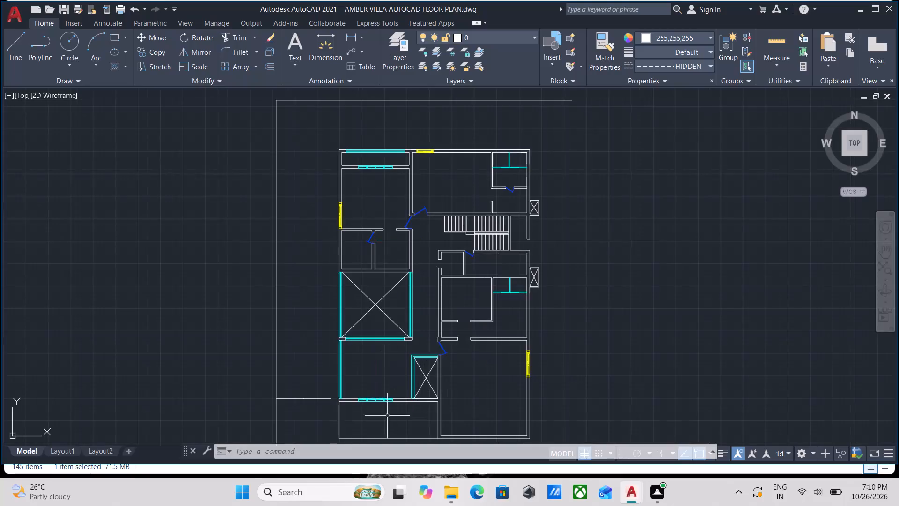
Examine the unfurnished floor plan's upper rooms, door and window openings, and staircase area.
scroll(495, 270, up, 2)
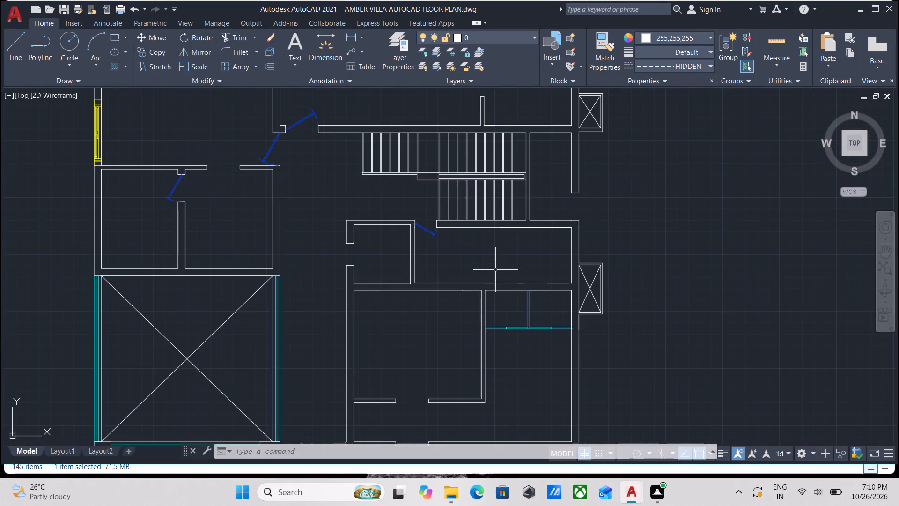
scroll(495, 270, down, 1)
middle_drag(495, 270, 559, 313)
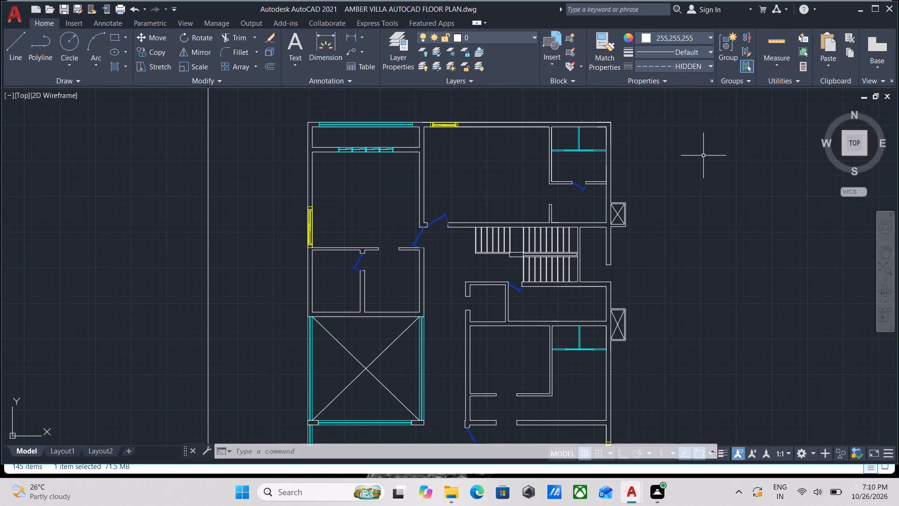
middle_drag(470, 153, 520, 189)
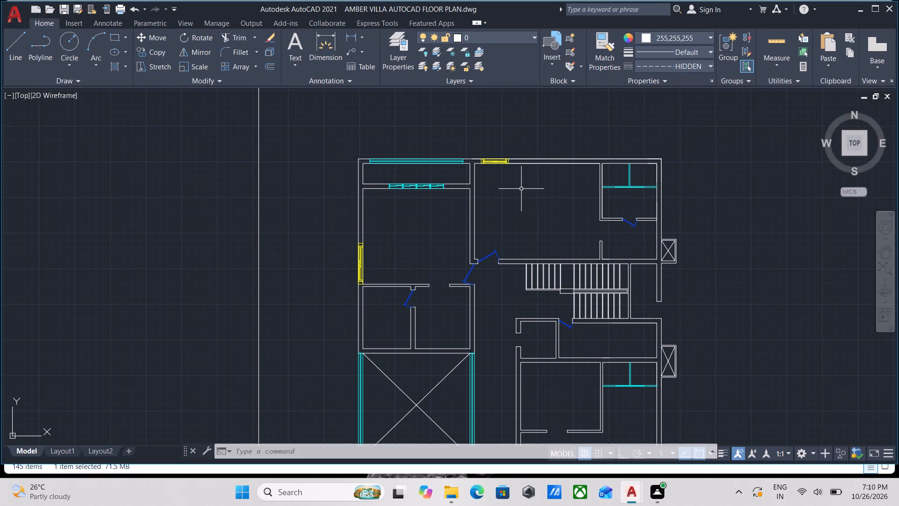
scroll(459, 154, up, 2)
middle_drag(693, 261, 442, 215)
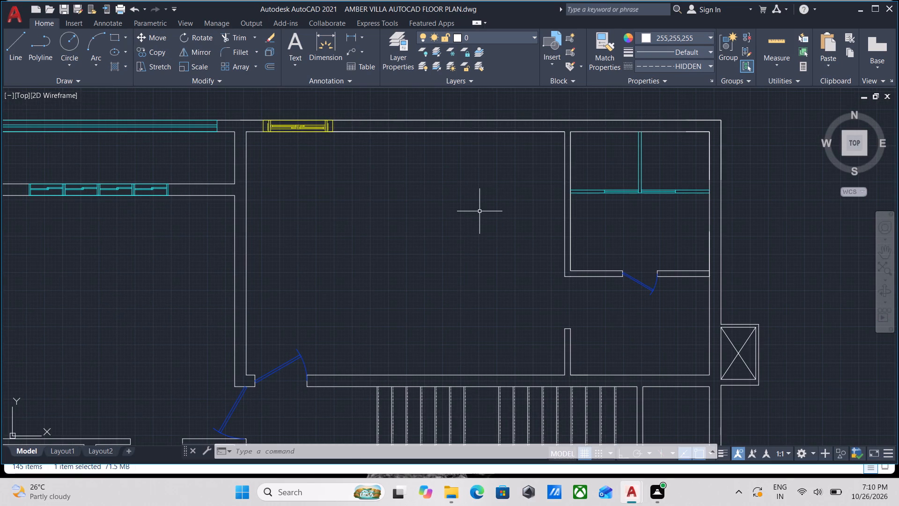
scroll(475, 211, down, 2)
middle_drag(376, 253, 518, 189)
scroll(637, 242, up, 3)
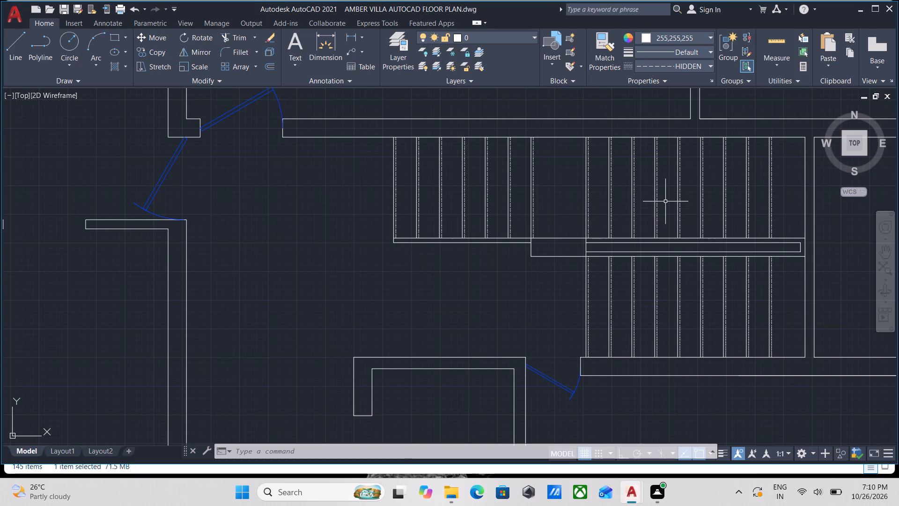
scroll(532, 221, down, 1)
middle_drag(567, 229, 619, 250)
middle_drag(524, 237, 594, 289)
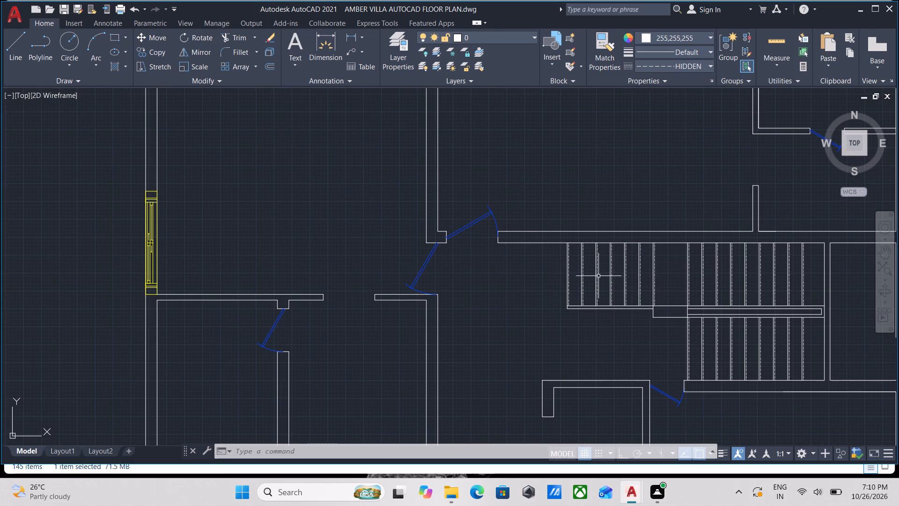
middle_drag(527, 278, 612, 281)
scroll(567, 266, down, 1)
middle_click(567, 266)
scroll(567, 266, down, 1)
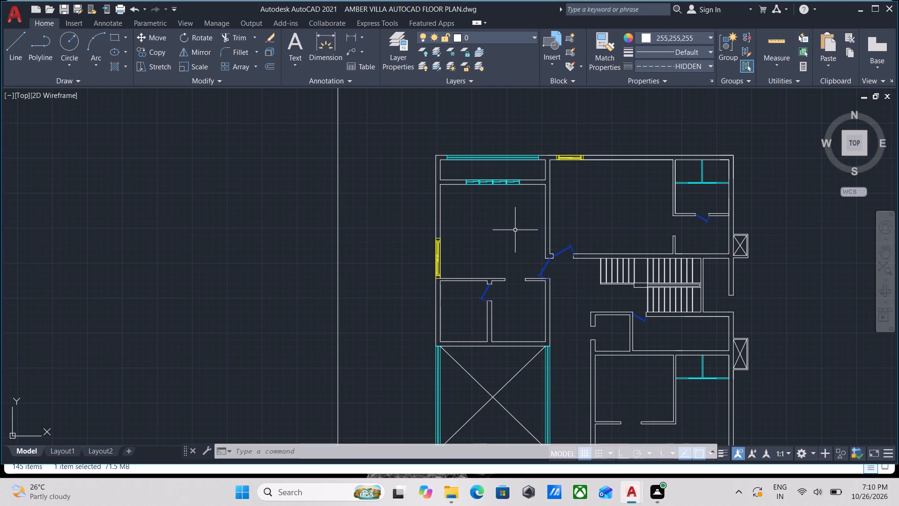
scroll(540, 217, up, 1)
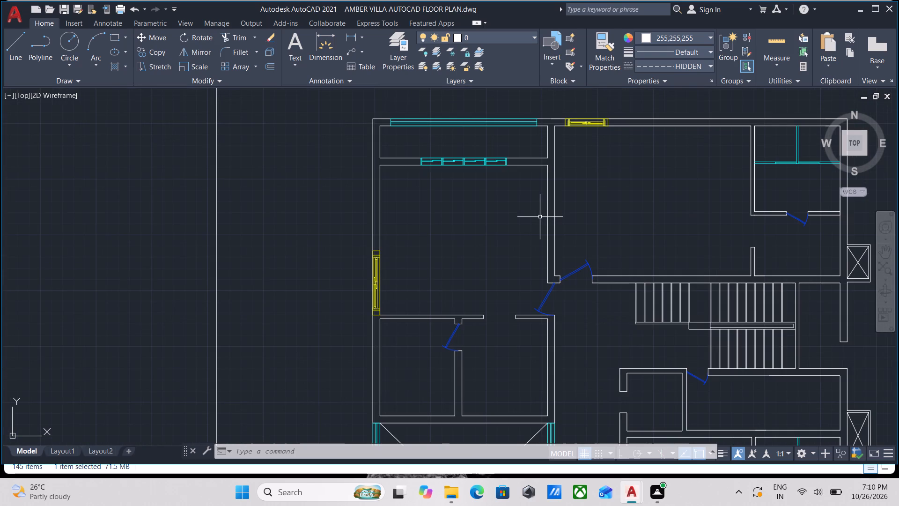
scroll(557, 254, up, 1)
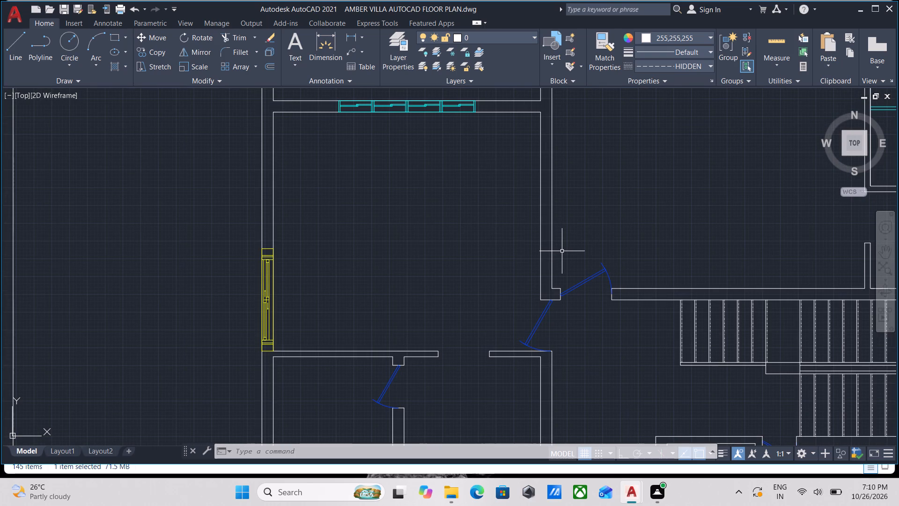
scroll(567, 247, down, 1)
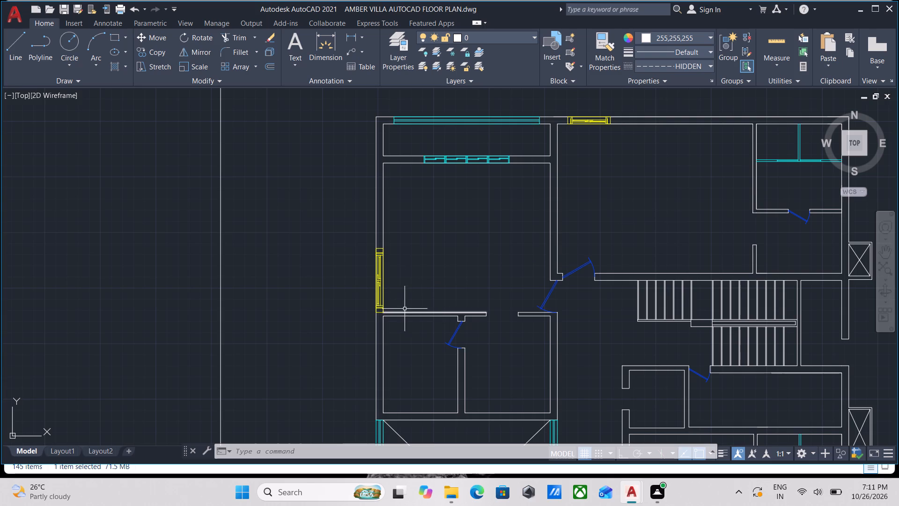
scroll(397, 264, down, 2)
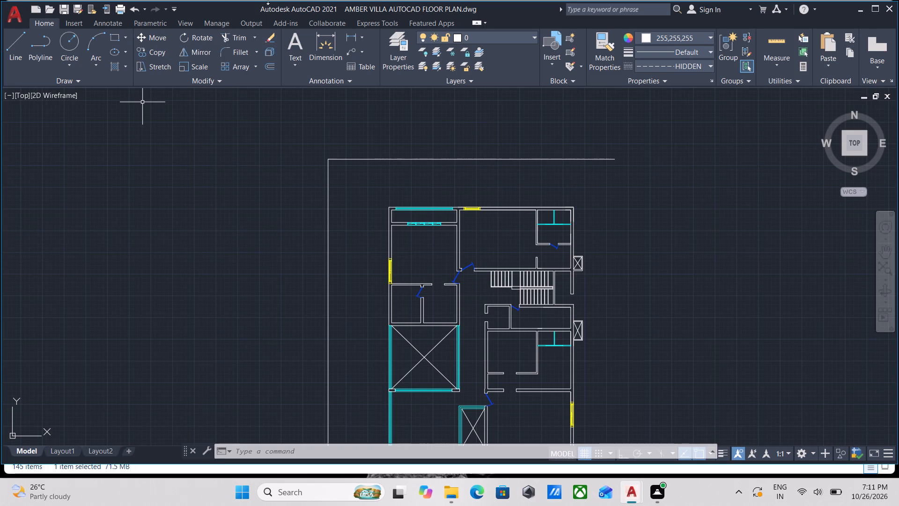
scroll(530, 188, down, 2)
middle_drag(533, 190, 560, 213)
scroll(560, 213, up, 1)
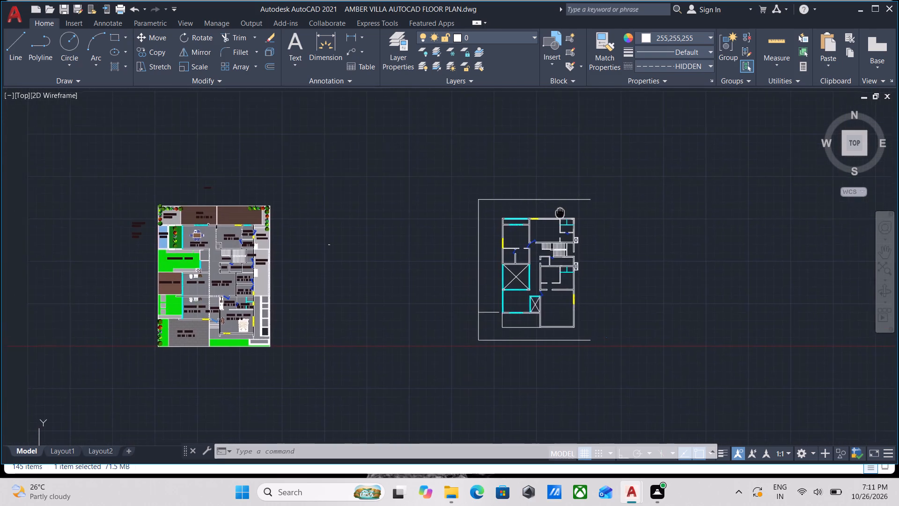
scroll(560, 213, up, 1)
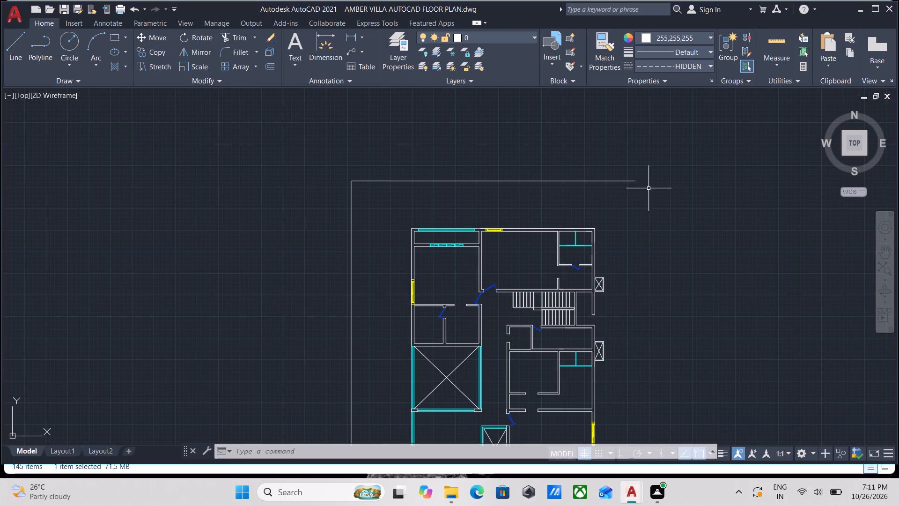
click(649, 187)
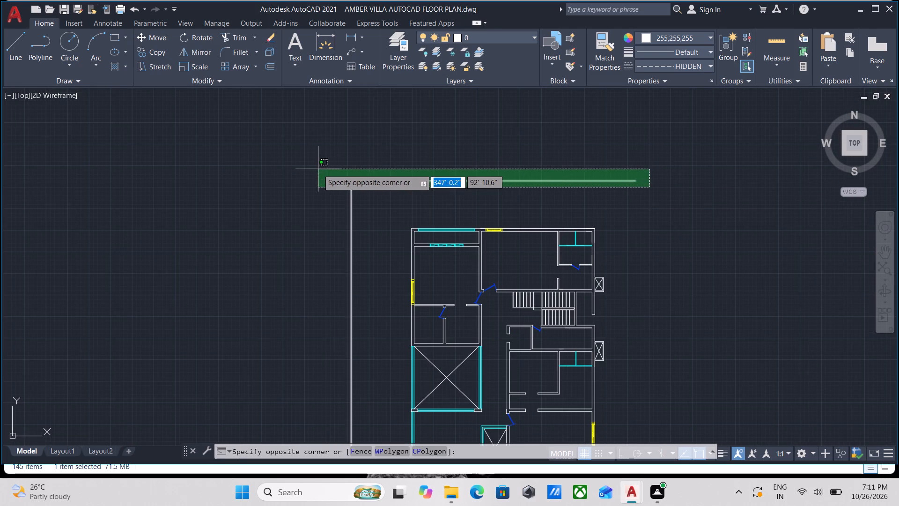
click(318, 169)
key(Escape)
Inspect the unfurnished plan from the staircase down to the lower rooms, checking walls, doors and windows.
scroll(469, 207, down, 1)
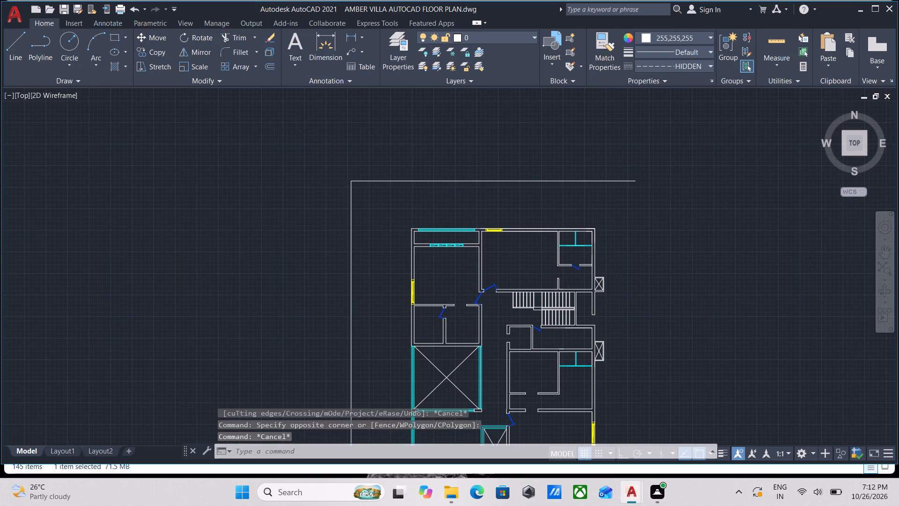
scroll(484, 236, up, 1)
scroll(548, 294, up, 3)
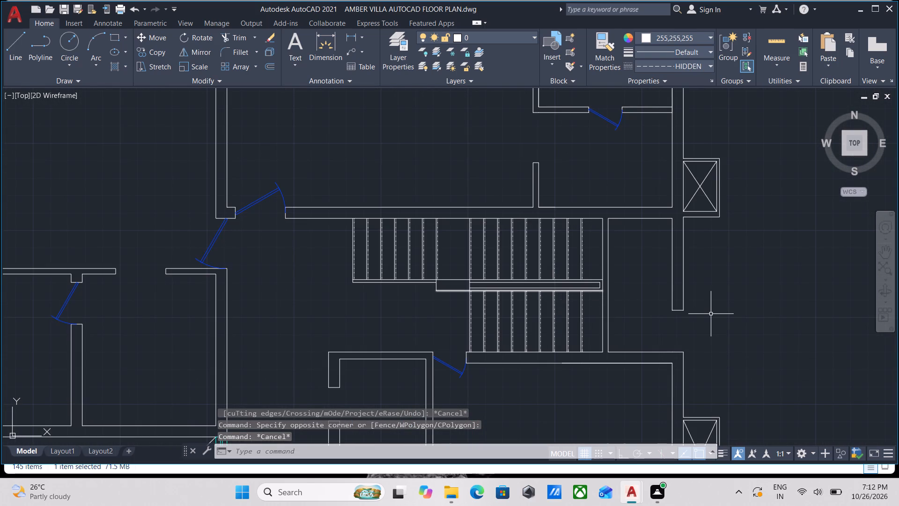
scroll(700, 322, up, 2)
scroll(595, 289, down, 1)
middle_drag(593, 289, 651, 285)
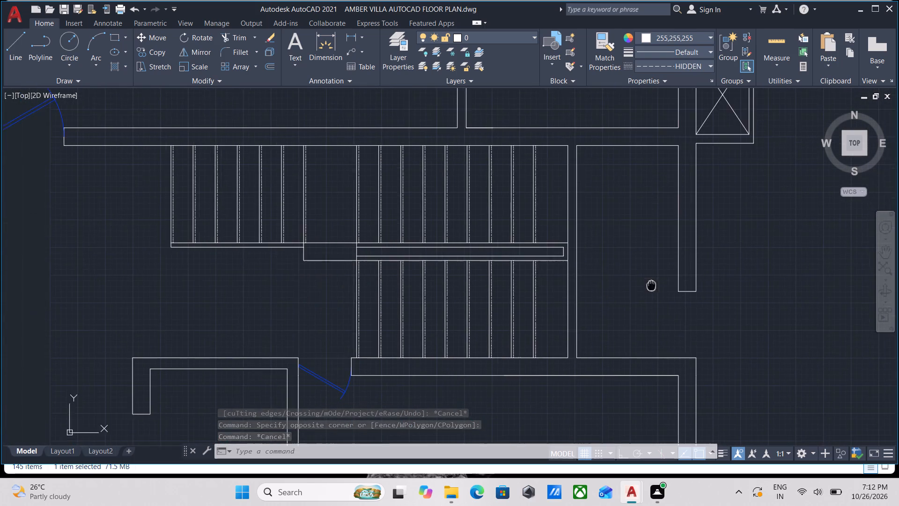
scroll(662, 283, down, 3)
middle_drag(662, 283, 696, 311)
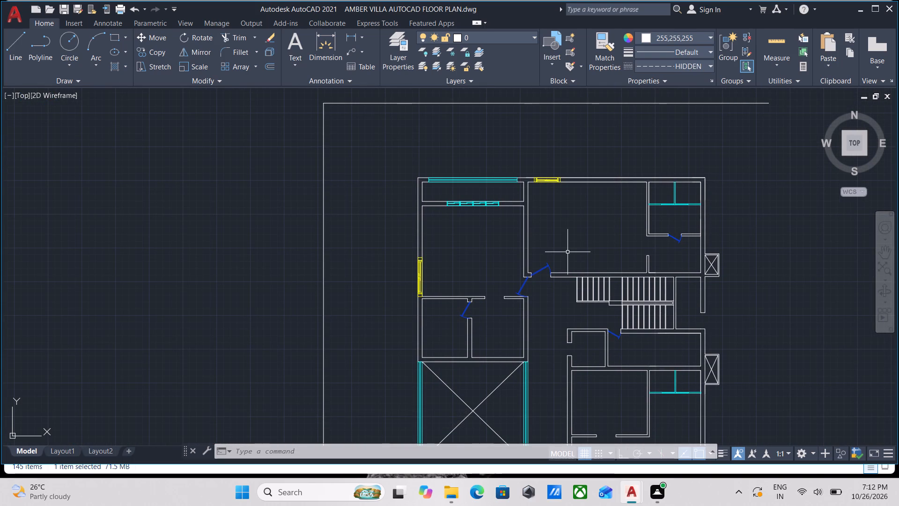
middle_drag(538, 353, 541, 348)
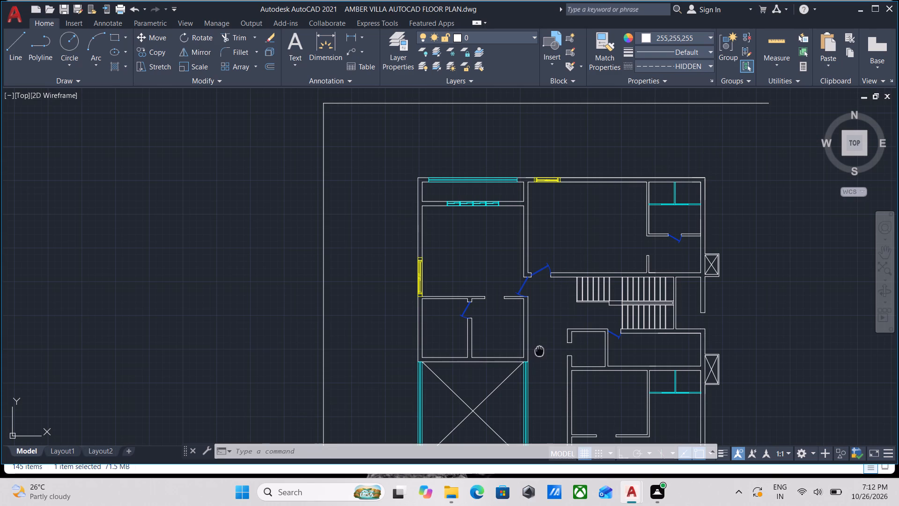
middle_drag(541, 348, 575, 283)
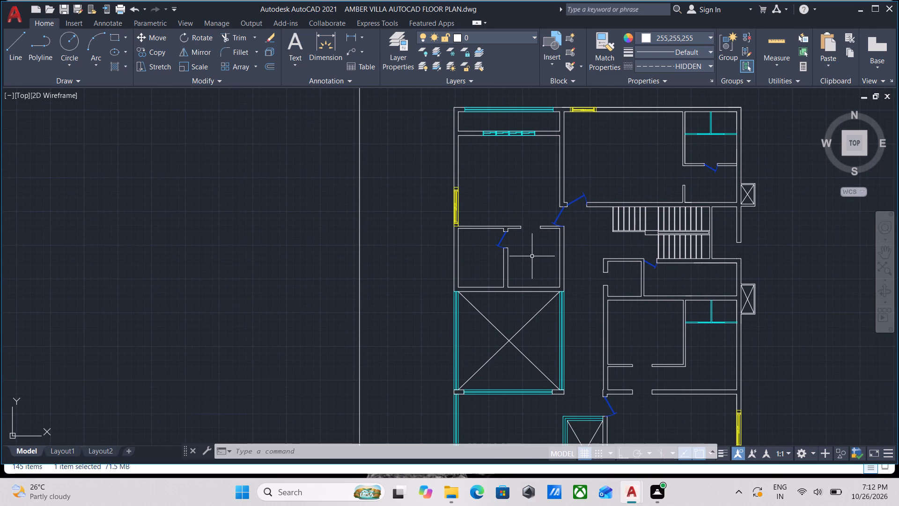
middle_drag(497, 327, 567, 250)
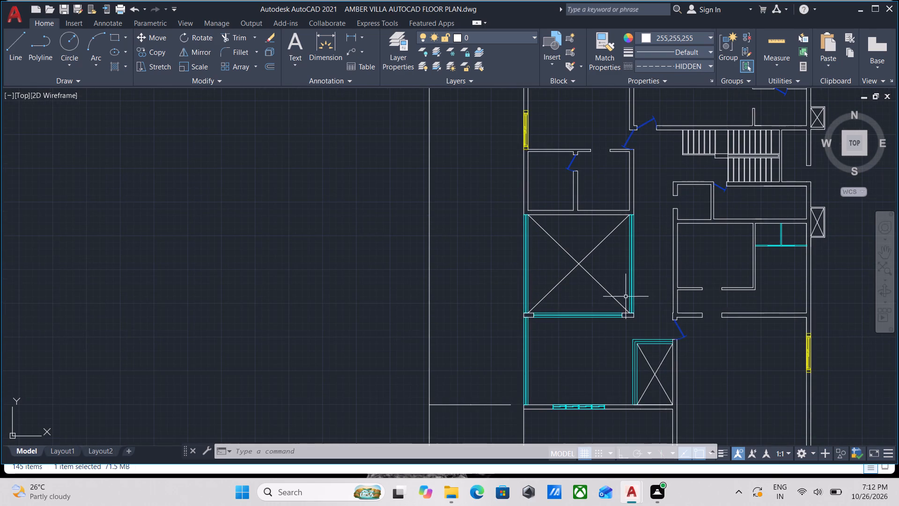
middle_drag(665, 348, 669, 293)
scroll(686, 413, up, 1)
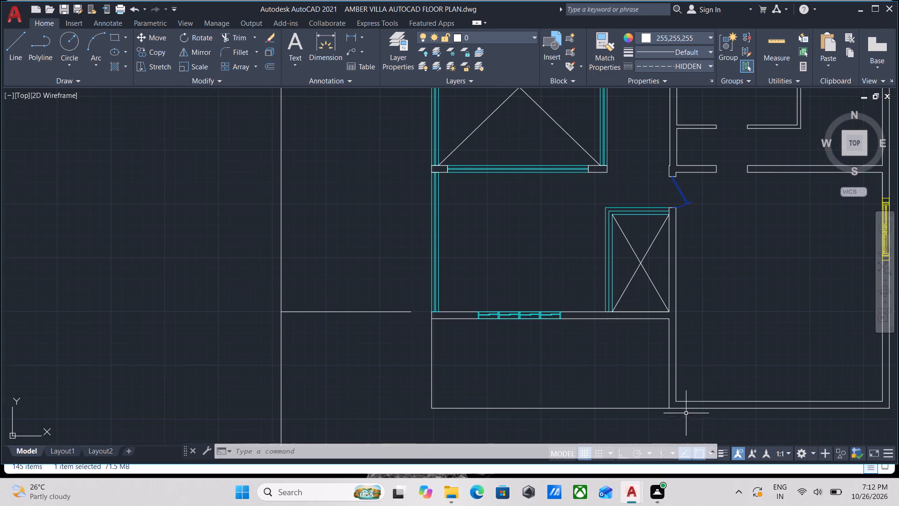
middle_drag(721, 351, 540, 421)
scroll(721, 351, down, 1)
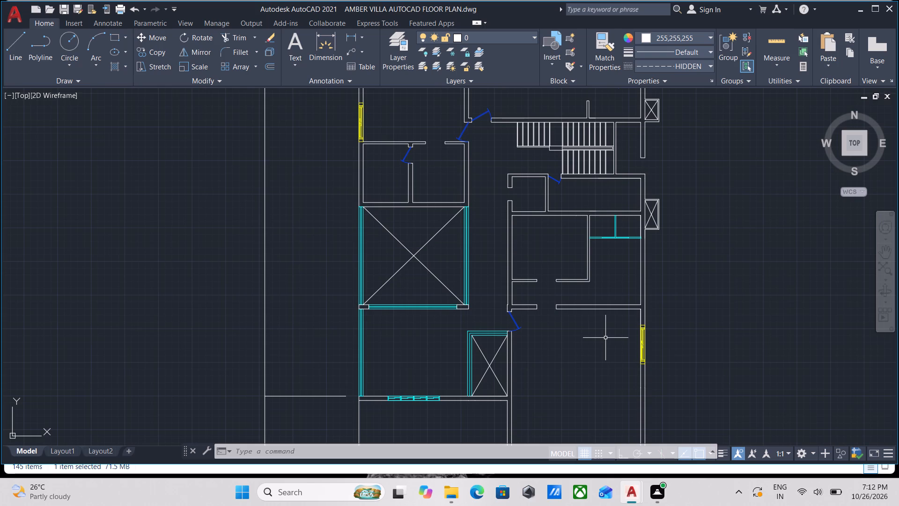
middle_drag(595, 304, 615, 336)
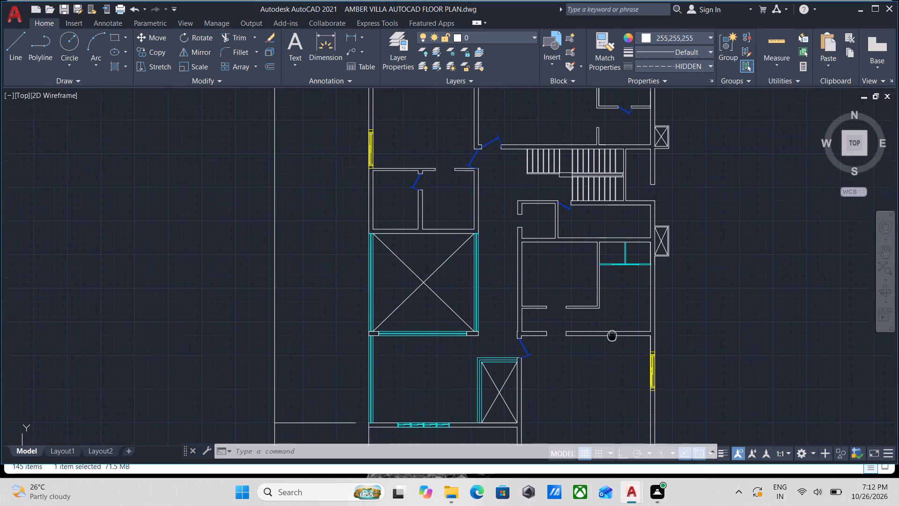
Copy the yellow kitchen window from the furnished plan to the empty space just outside the unfurnished plan's east wall.
scroll(359, 317, down, 2)
middle_drag(359, 317, 566, 307)
middle_drag(305, 309, 437, 305)
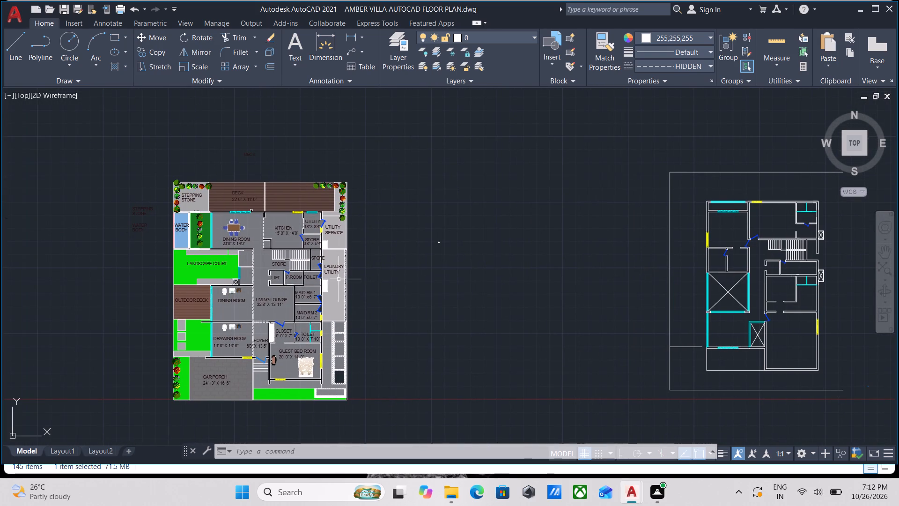
scroll(339, 279, up, 2)
middle_drag(339, 279, 406, 349)
scroll(295, 182, up, 2)
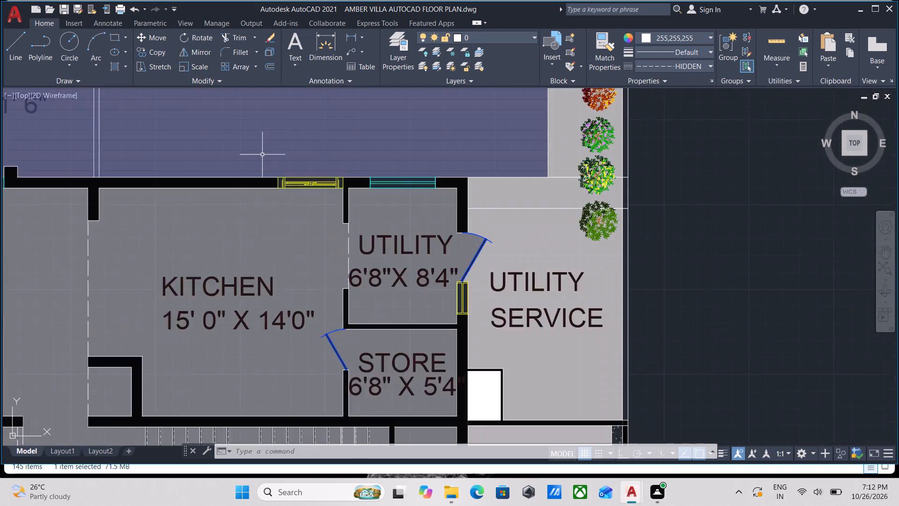
scroll(261, 154, up, 2)
scroll(366, 229, up, 1)
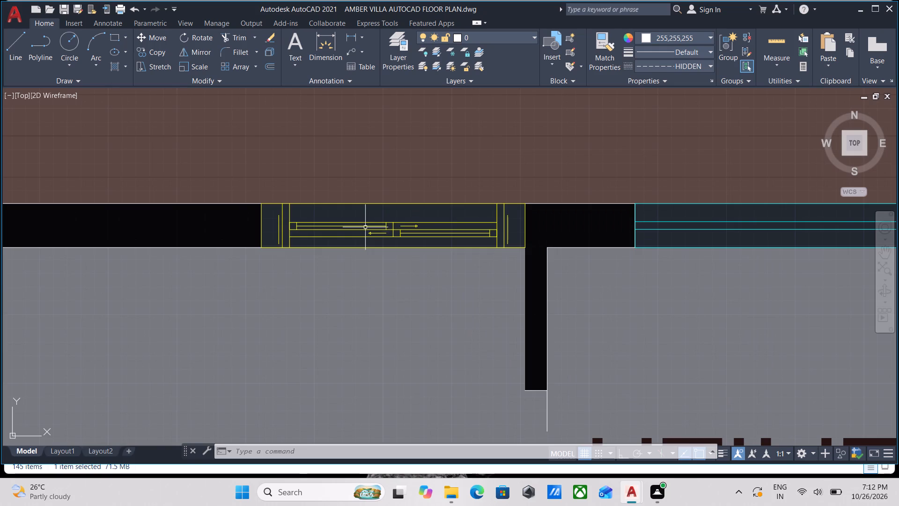
click(364, 221)
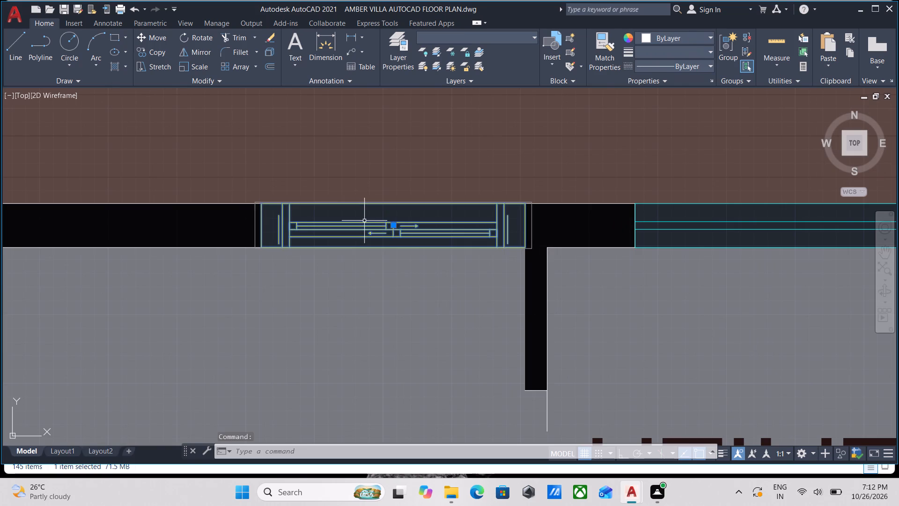
text(co)
key(Return)
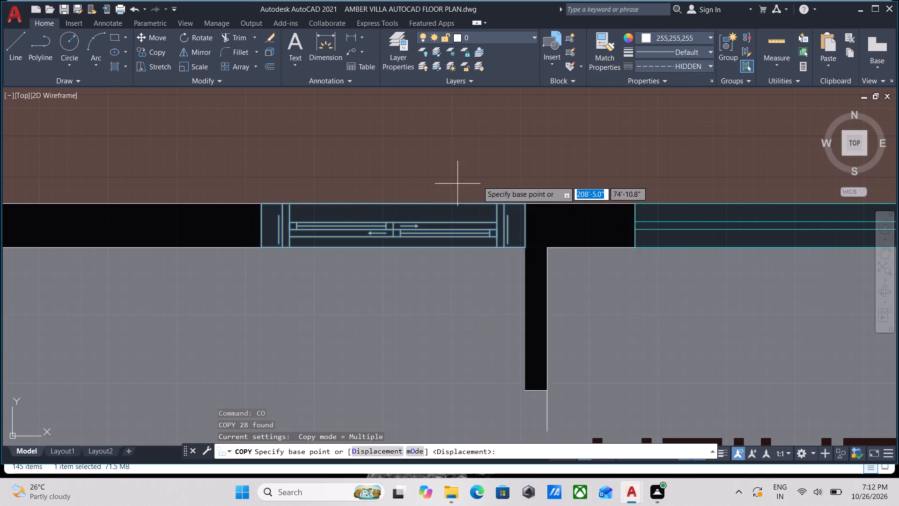
click(262, 206)
scroll(615, 184, down, 2)
middle_drag(615, 184, 391, 186)
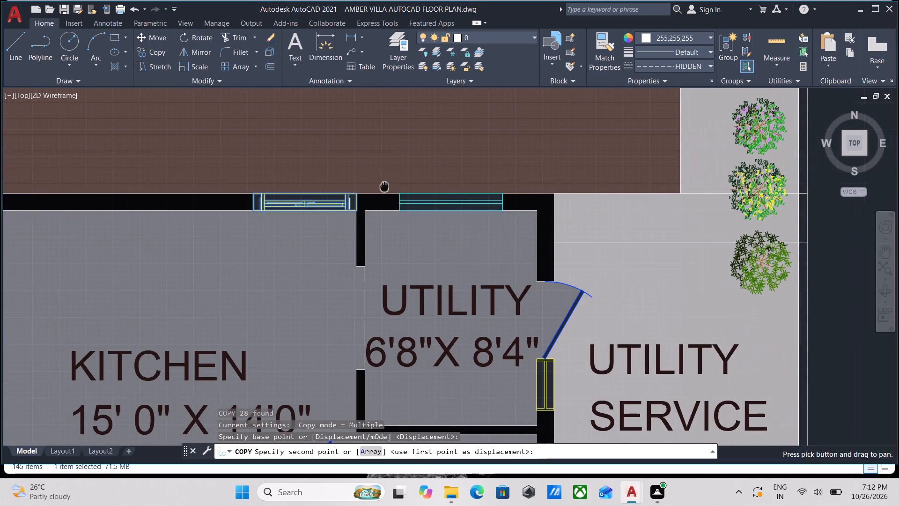
scroll(649, 283, down, 3)
middle_drag(649, 283, 372, 164)
scroll(667, 253, down, 1)
middle_drag(667, 253, 553, 227)
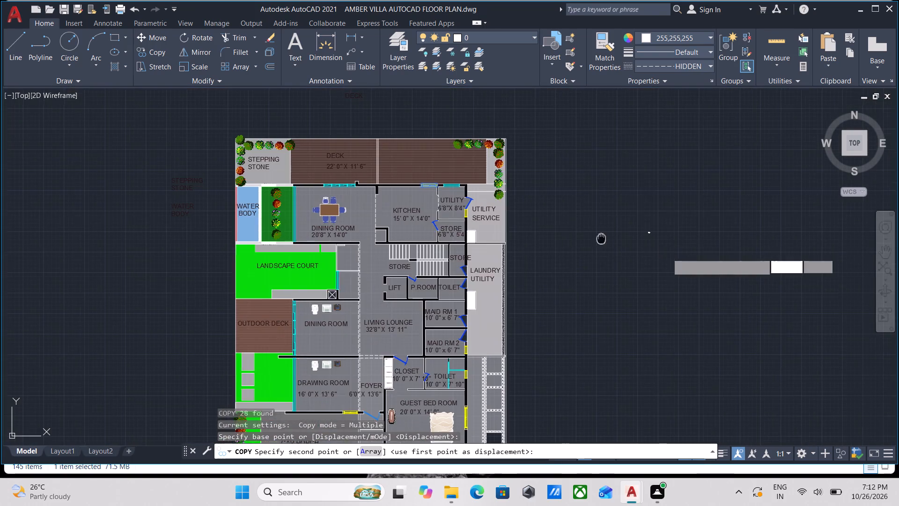
middle_drag(553, 227, 334, 185)
scroll(697, 219, down, 1)
middle_drag(697, 219, 524, 216)
scroll(617, 266, up, 2)
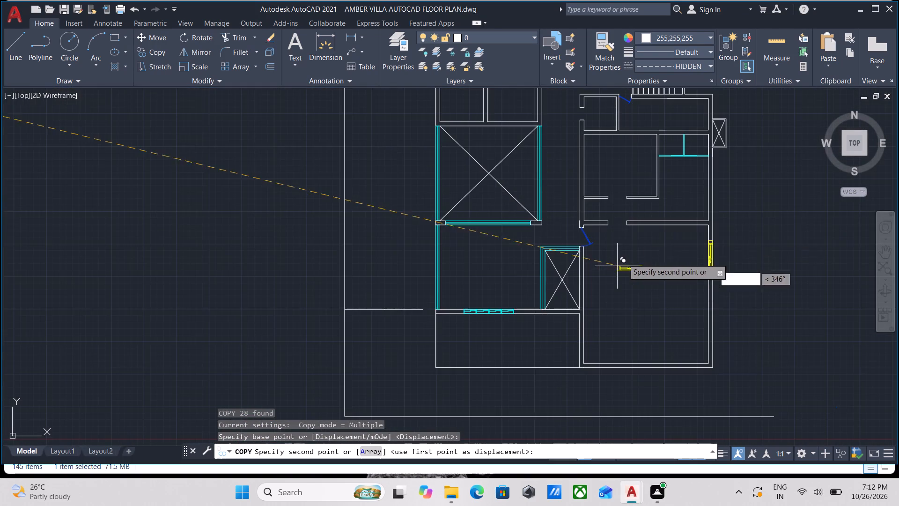
scroll(709, 209, up, 2)
click(761, 205)
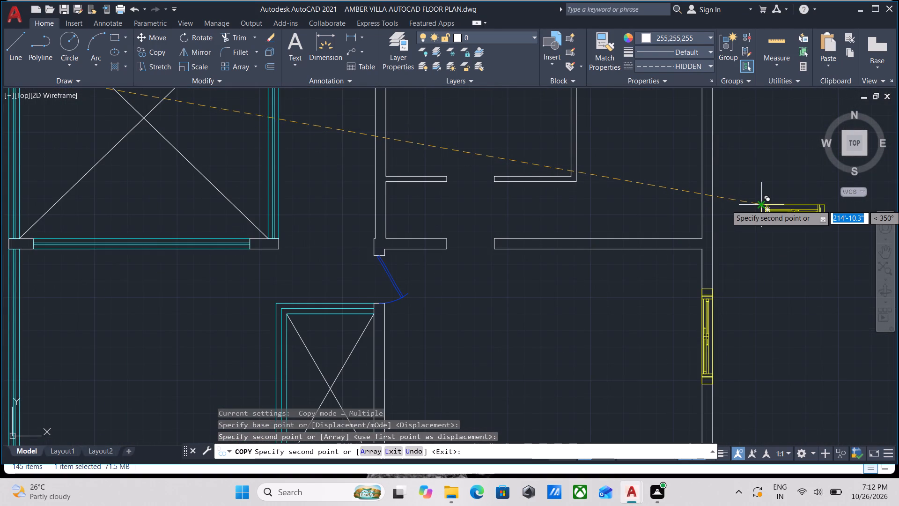
key(Escape)
Rotate the copied yellow window upright about its lower-left corner, with Ortho on, to match the direction of the east wall.
scroll(812, 225, up, 2)
click(812, 225)
click(718, 156)
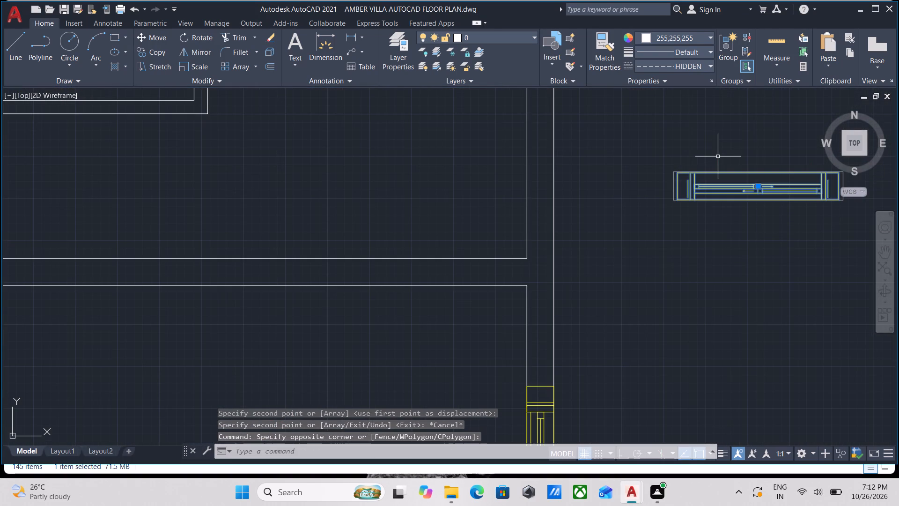
text(ro)
key(Return)
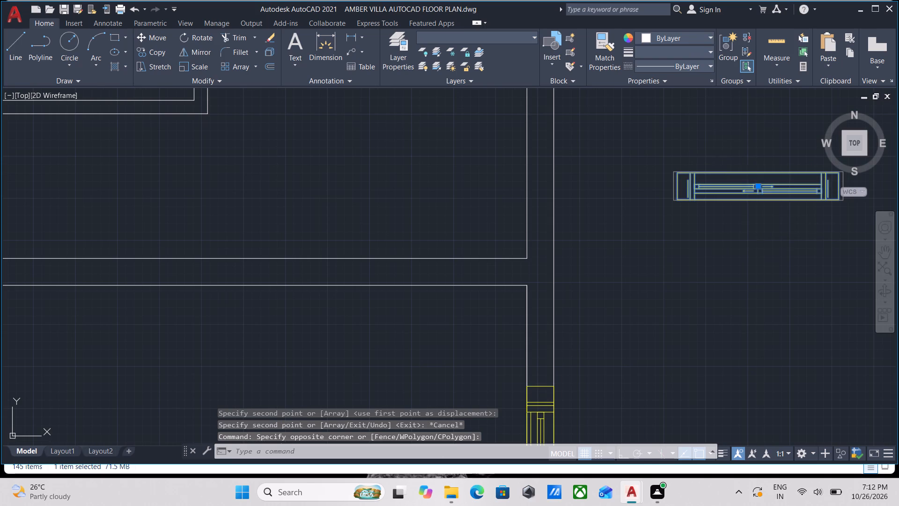
click(678, 200)
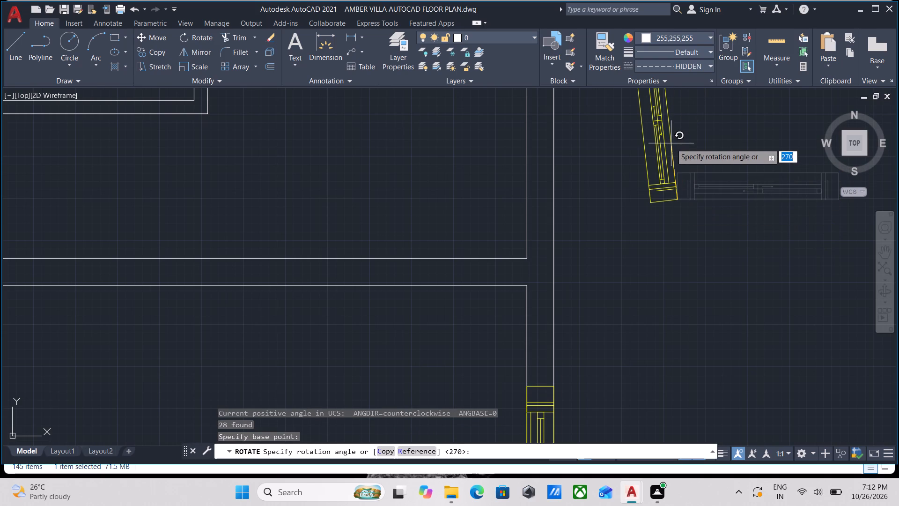
key(F8)
middle_drag(674, 134, 675, 141)
scroll(674, 134, down, 1)
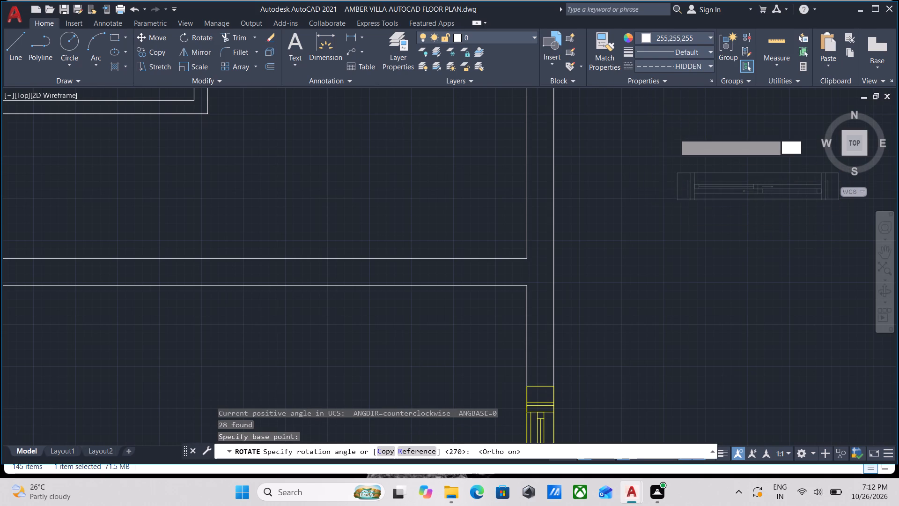
middle_drag(675, 141, 677, 224)
click(688, 170)
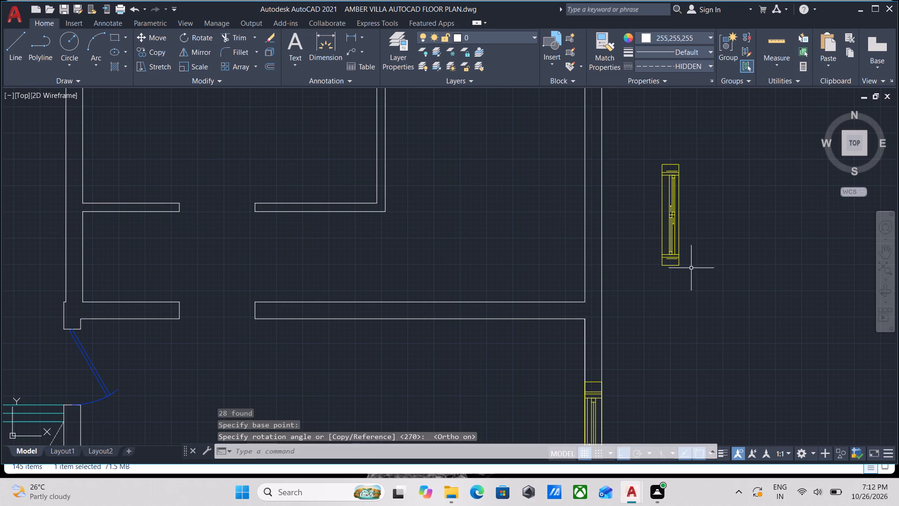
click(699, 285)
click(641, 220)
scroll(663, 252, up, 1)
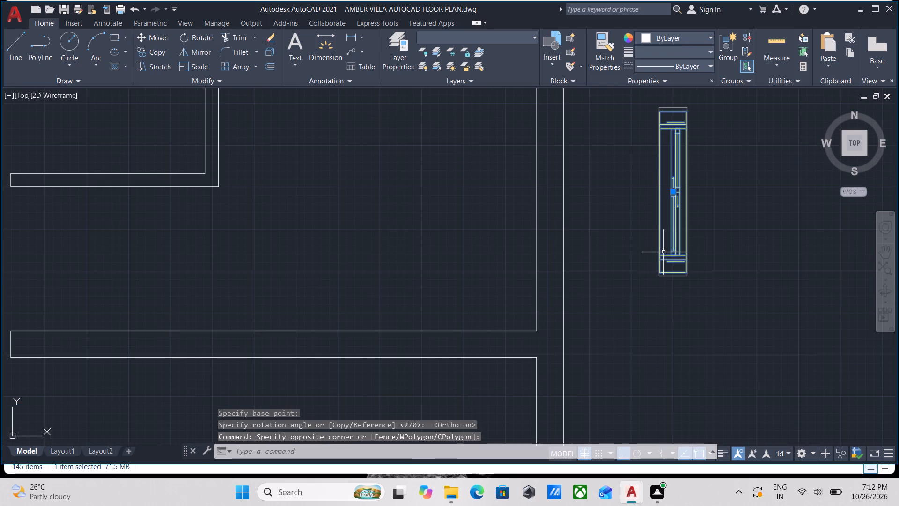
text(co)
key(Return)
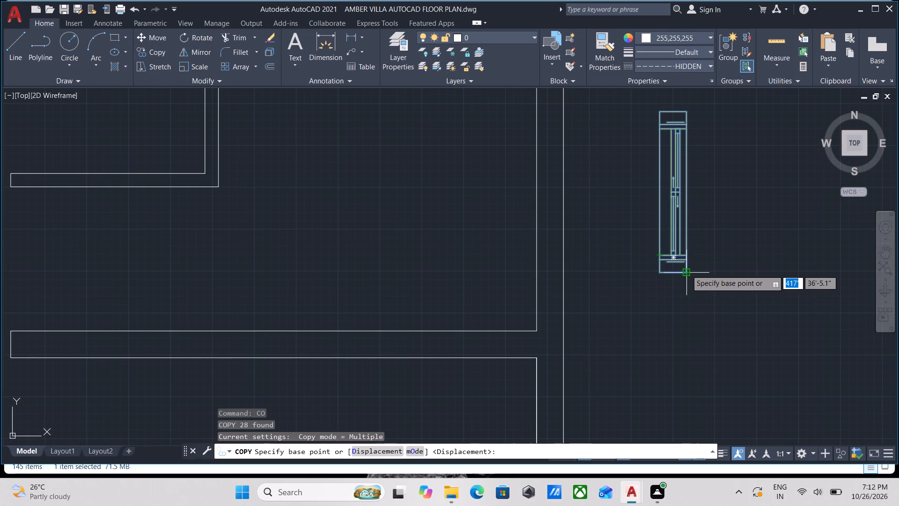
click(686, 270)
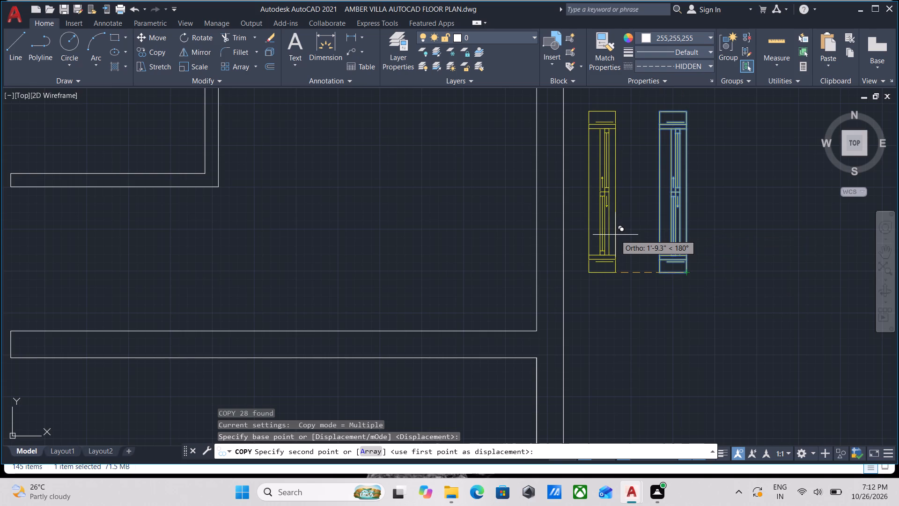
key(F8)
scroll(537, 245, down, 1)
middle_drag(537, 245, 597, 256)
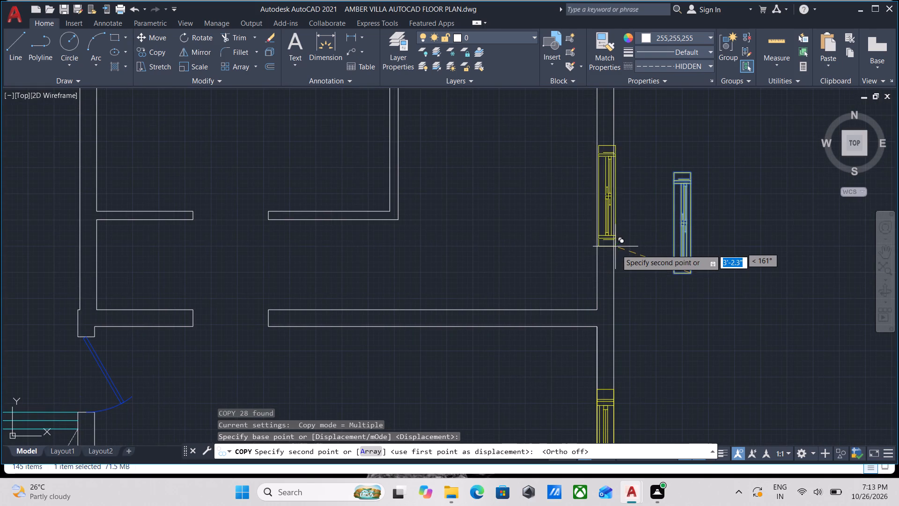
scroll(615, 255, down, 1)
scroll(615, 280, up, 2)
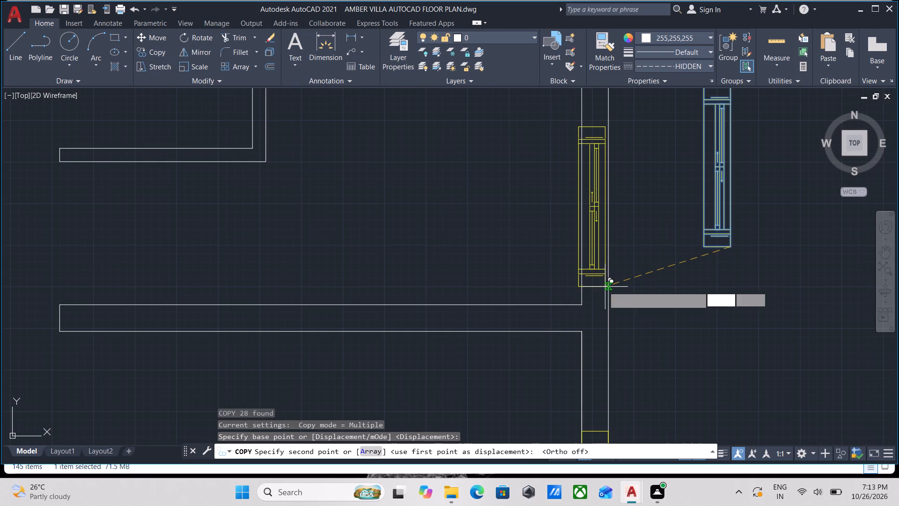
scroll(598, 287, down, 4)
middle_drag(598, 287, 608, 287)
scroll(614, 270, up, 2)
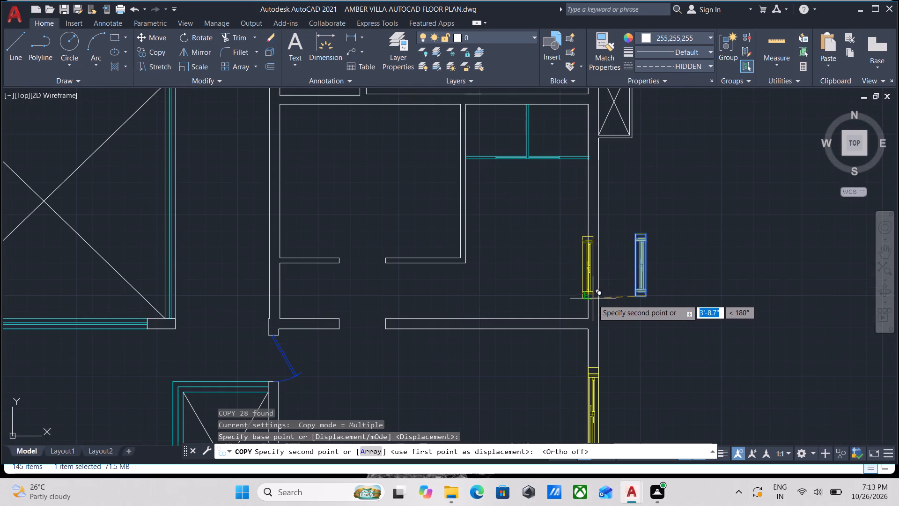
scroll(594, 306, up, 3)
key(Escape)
Copy the upright window by its lower-left corner into the east wall, at the inner corner just above the horizontal cross wall.
scroll(680, 284, down, 1)
click(768, 295)
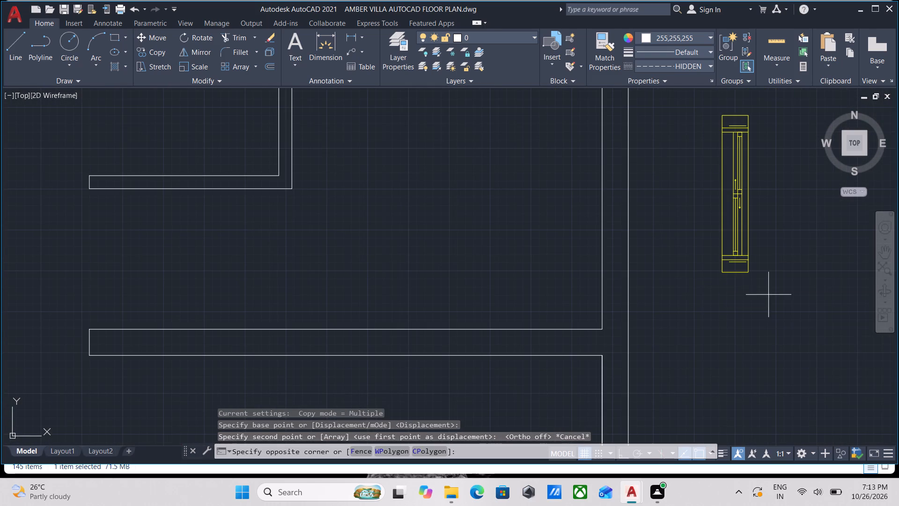
click(712, 241)
text(co)
key(Return)
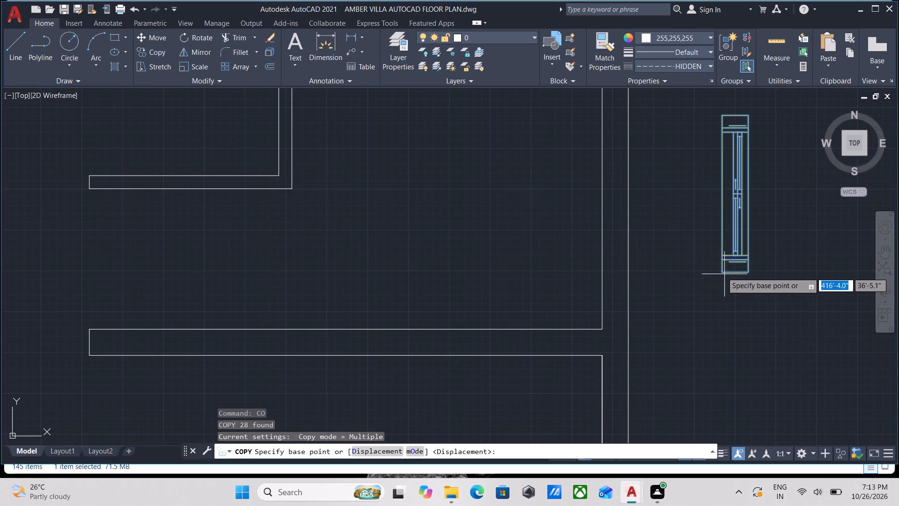
click(721, 272)
click(603, 328)
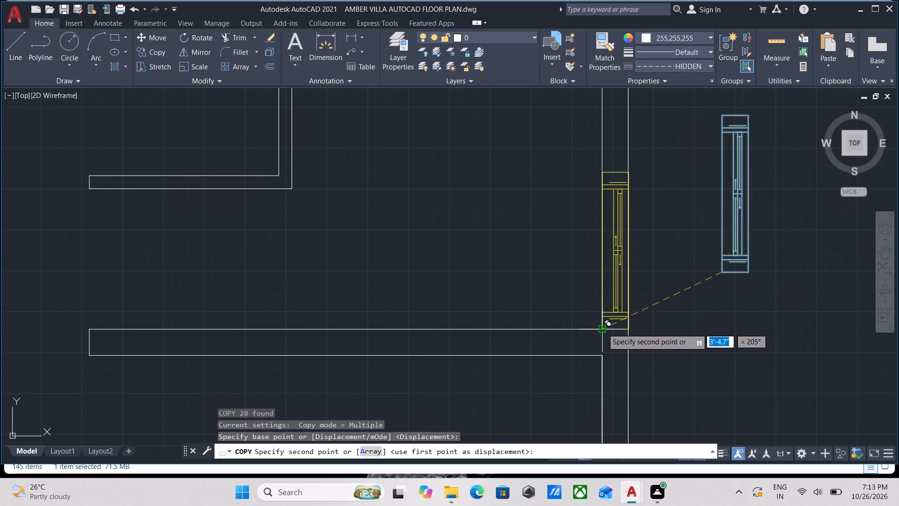
middle_drag(613, 225, 614, 317)
scroll(613, 232, down, 1)
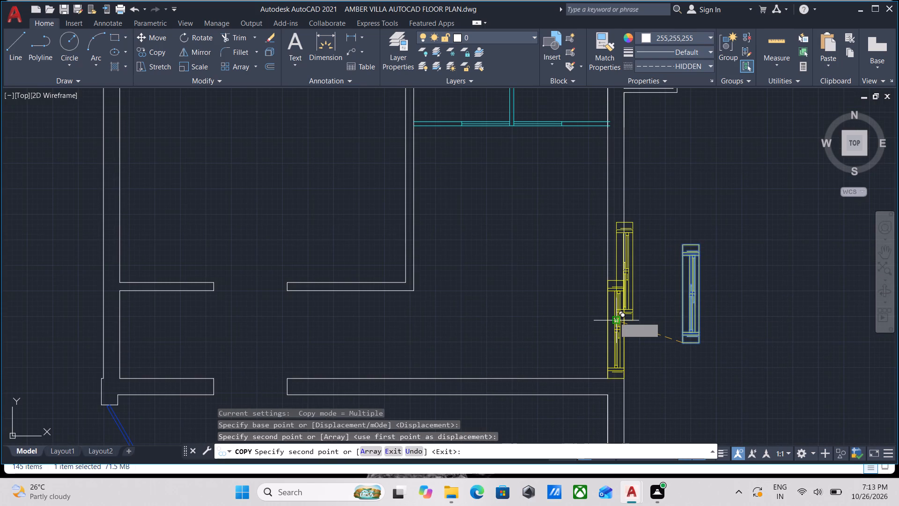
scroll(614, 317, down, 1)
middle_drag(614, 317, 615, 353)
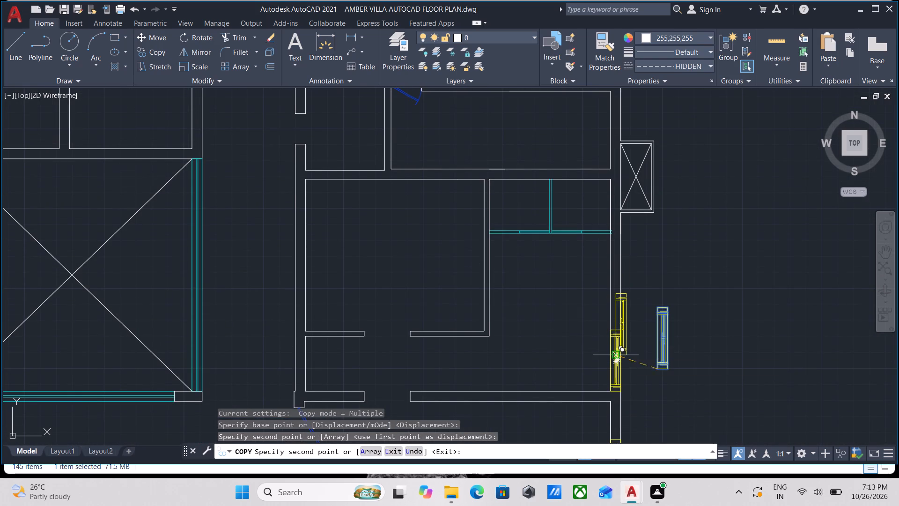
scroll(640, 248, up, 1)
key(Escape)
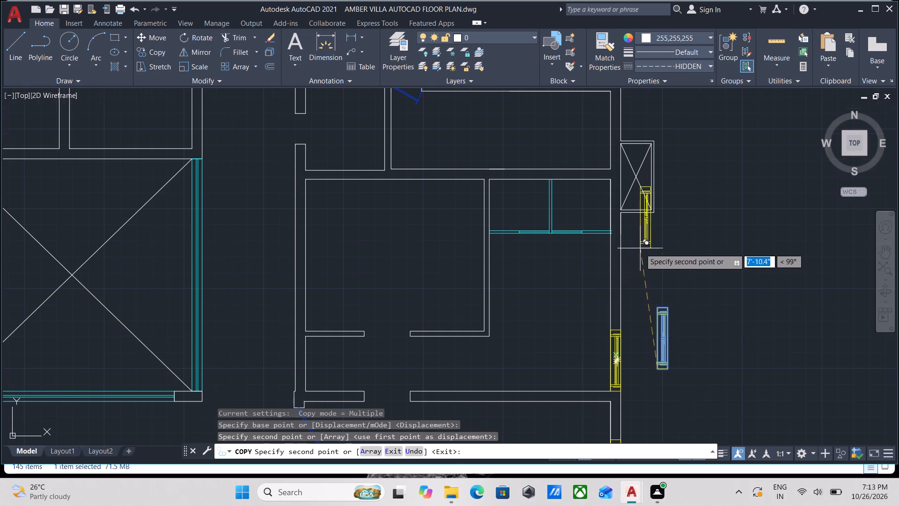
Trim the two cyan glass partition lines where they overrun the inner face of the east wall.
scroll(594, 241, up, 2)
middle_click(594, 238)
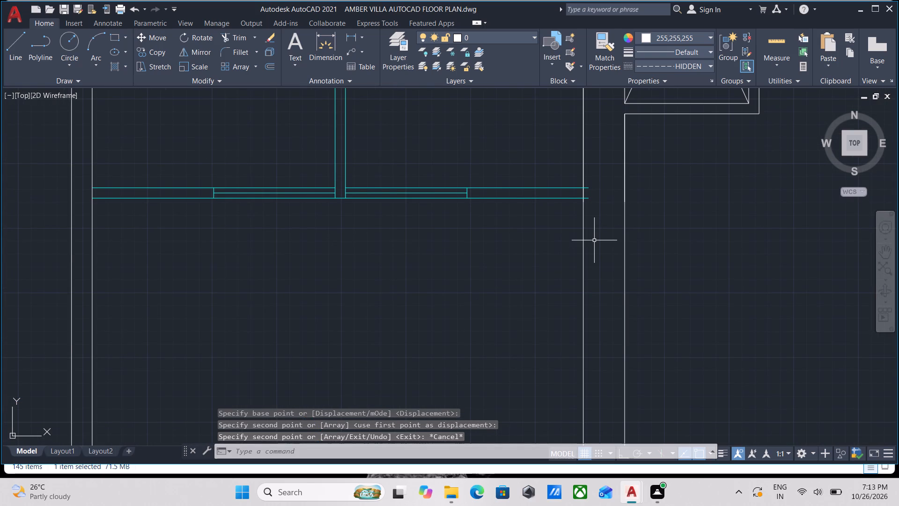
text(tr)
key(Return)
scroll(582, 192, up, 3)
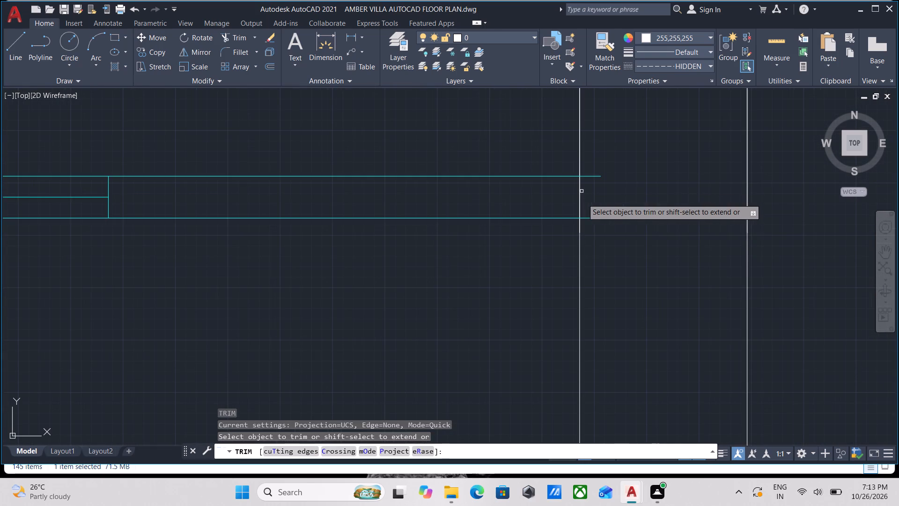
click(592, 230)
click(592, 161)
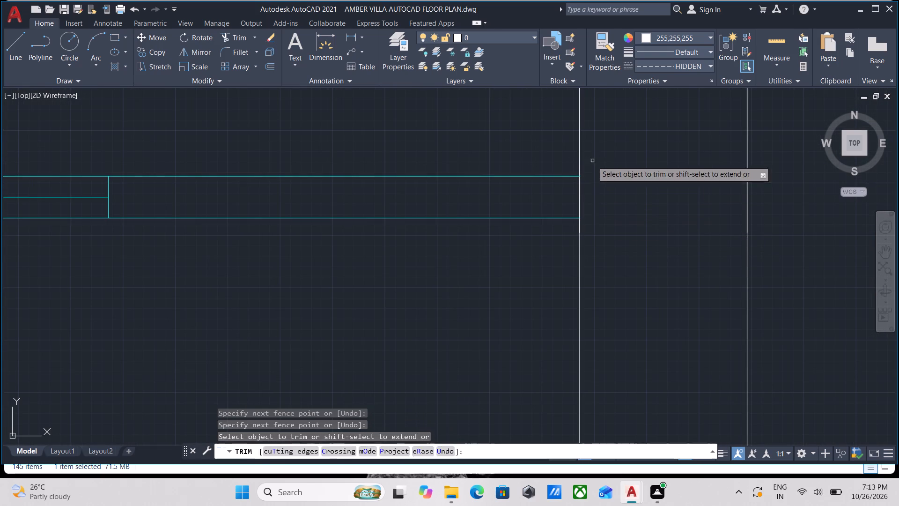
key(Escape)
Examine the glass partition, the east wall and the surrounding rooms below the staircase in the unfurnished plan.
scroll(613, 197, down, 3)
middle_drag(613, 200, 612, 262)
scroll(612, 262, down, 3)
middle_click(612, 262)
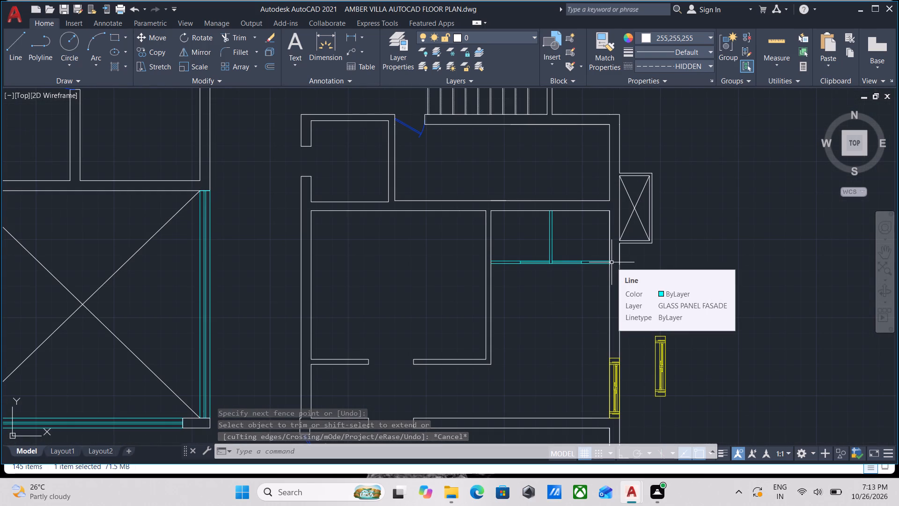
scroll(612, 262, down, 1)
middle_drag(612, 262, 622, 291)
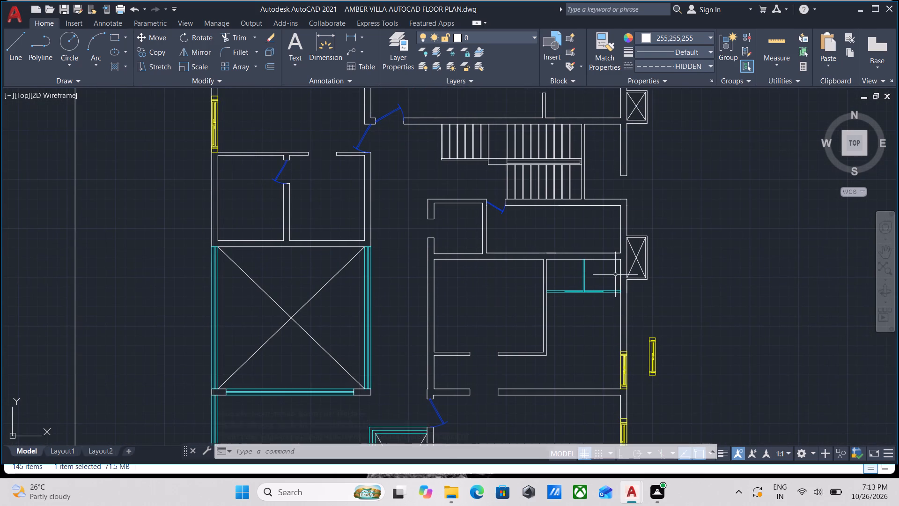
scroll(619, 291, up, 5)
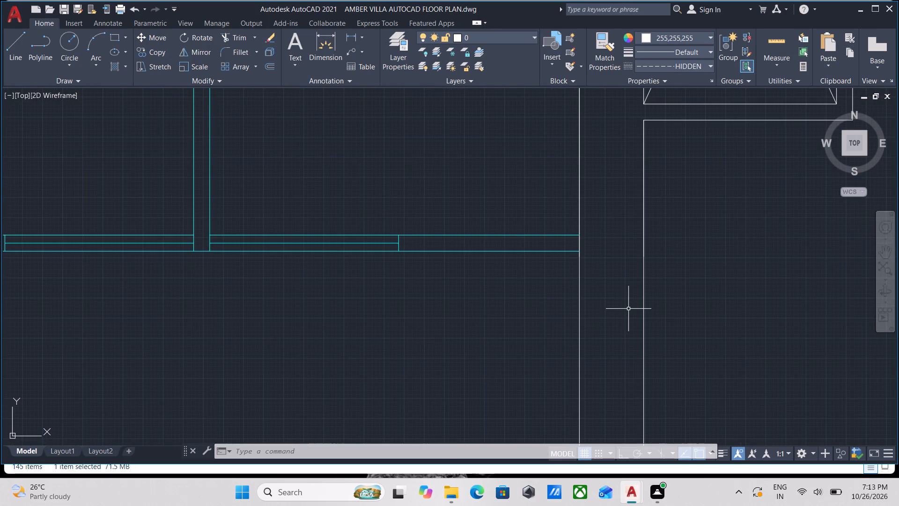
scroll(628, 309, down, 2)
middle_drag(584, 272, 705, 306)
scroll(595, 270, down, 2)
middle_drag(595, 270, 606, 270)
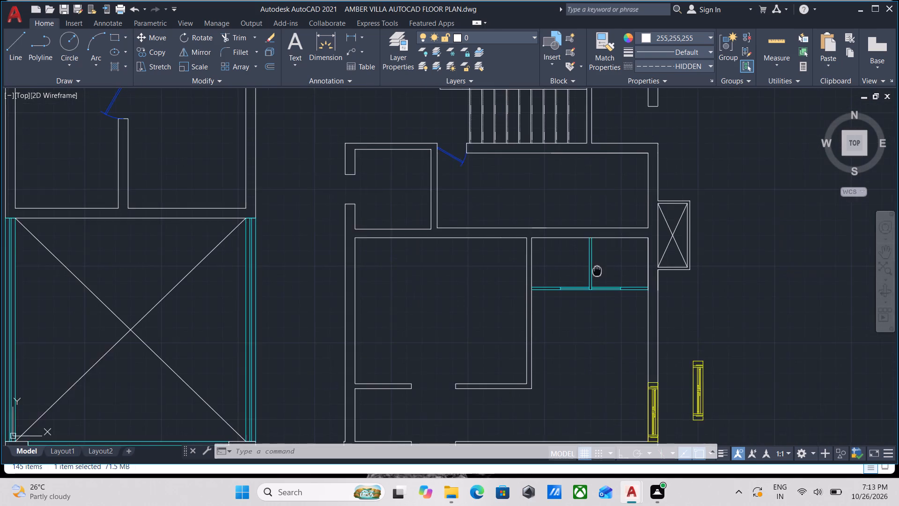
middle_drag(606, 270, 626, 266)
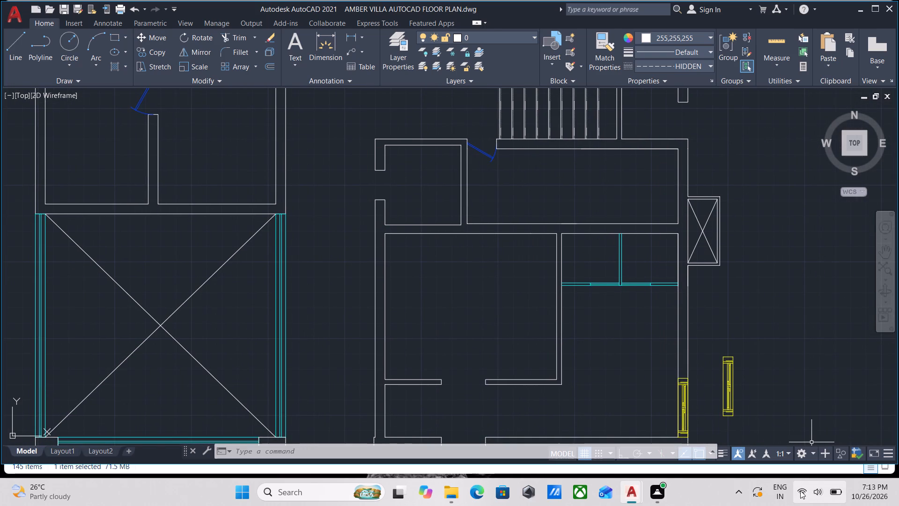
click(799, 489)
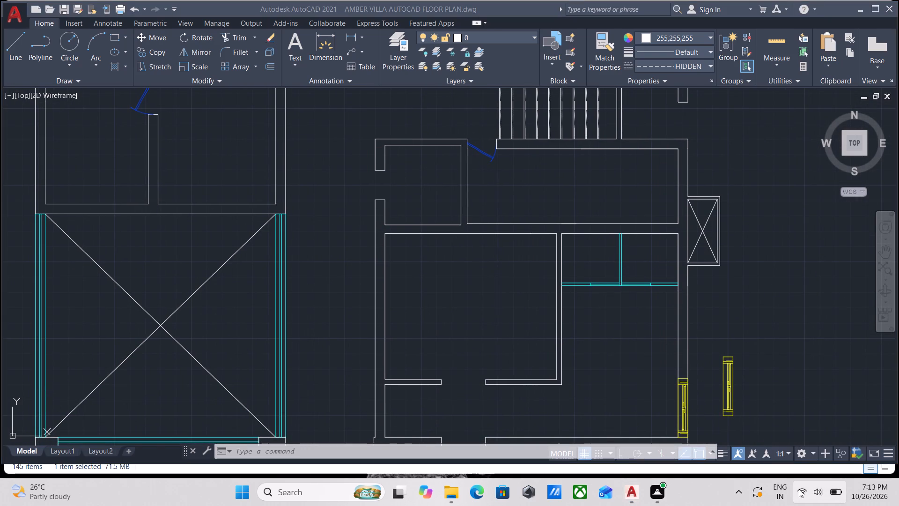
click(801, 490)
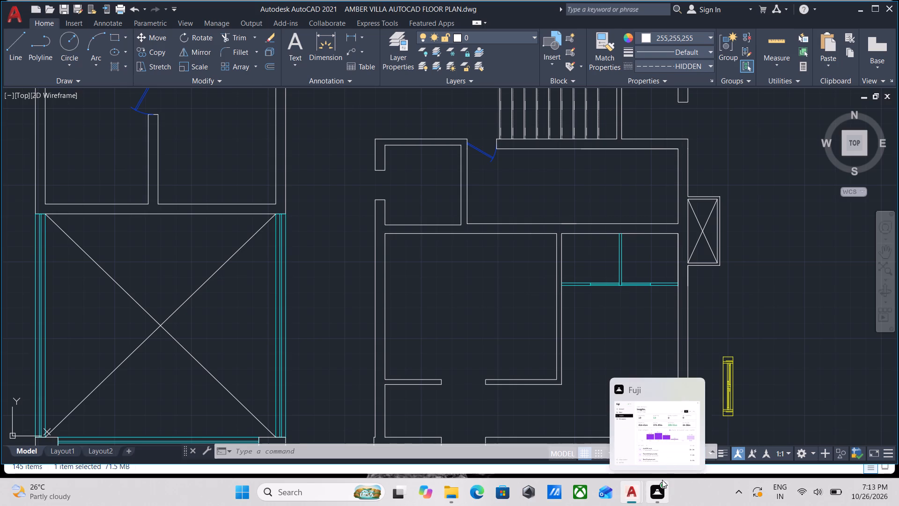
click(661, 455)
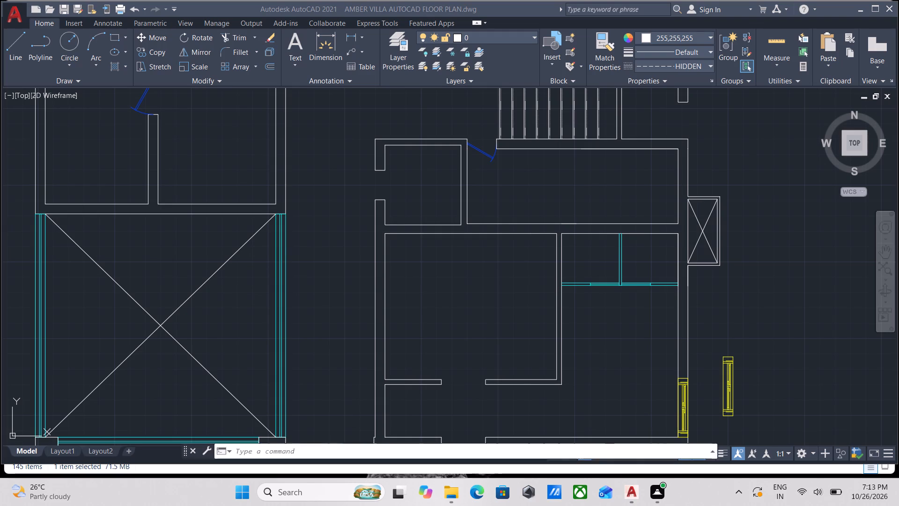
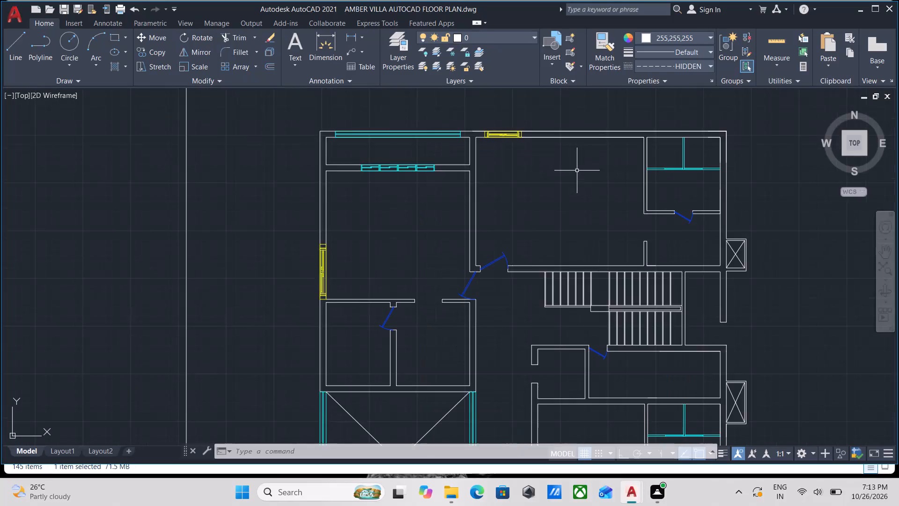
Examine the whole unfurnished plan, from the north rooms and staircase down to the south rooms and the surrounding boundary lines.
scroll(589, 165, down, 1)
middle_click(589, 165)
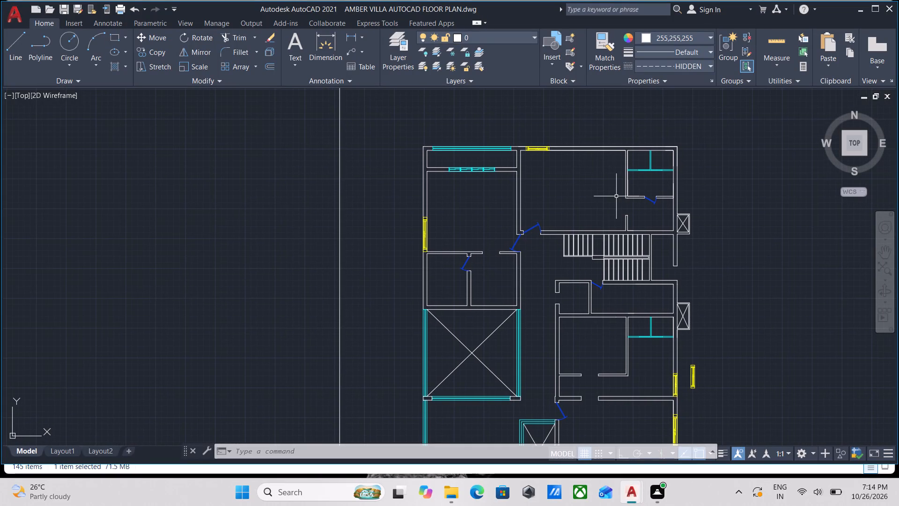
scroll(659, 220, up, 2)
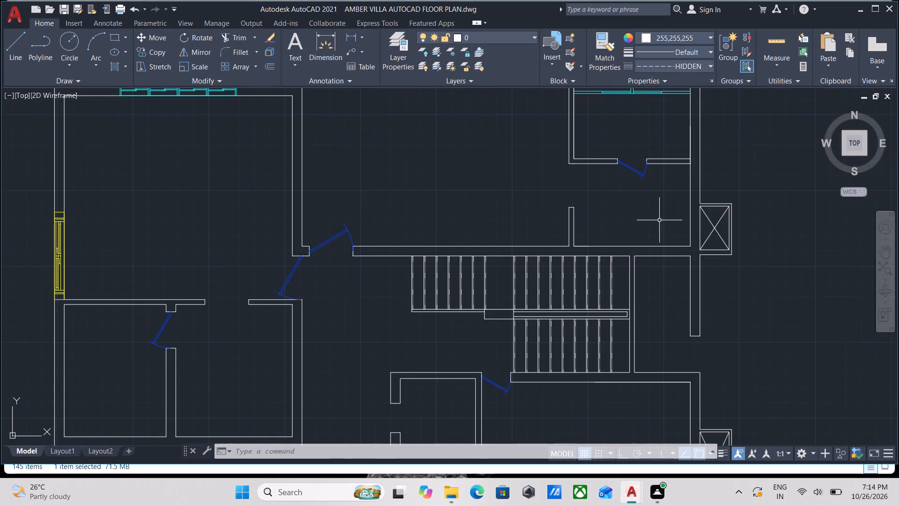
scroll(498, 179, down, 1)
middle_drag(498, 179, 589, 200)
scroll(589, 200, up, 1)
scroll(490, 203, down, 1)
middle_drag(490, 203, 575, 218)
scroll(413, 183, down, 1)
middle_drag(413, 183, 443, 179)
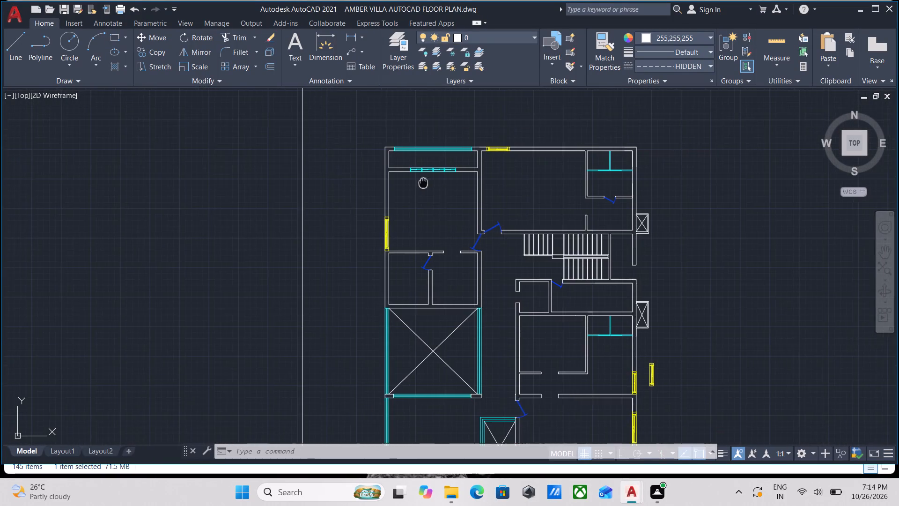
middle_drag(443, 179, 460, 168)
middle_drag(633, 333, 614, 288)
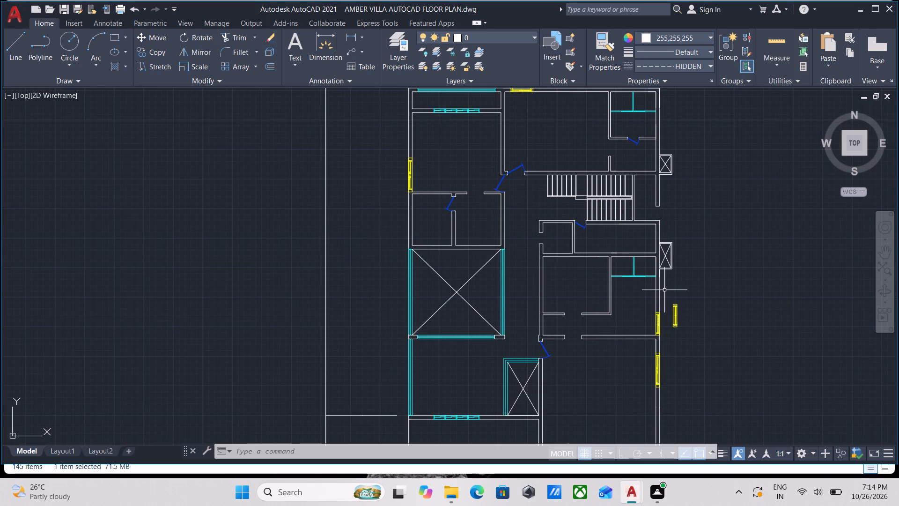
middle_drag(610, 370, 626, 309)
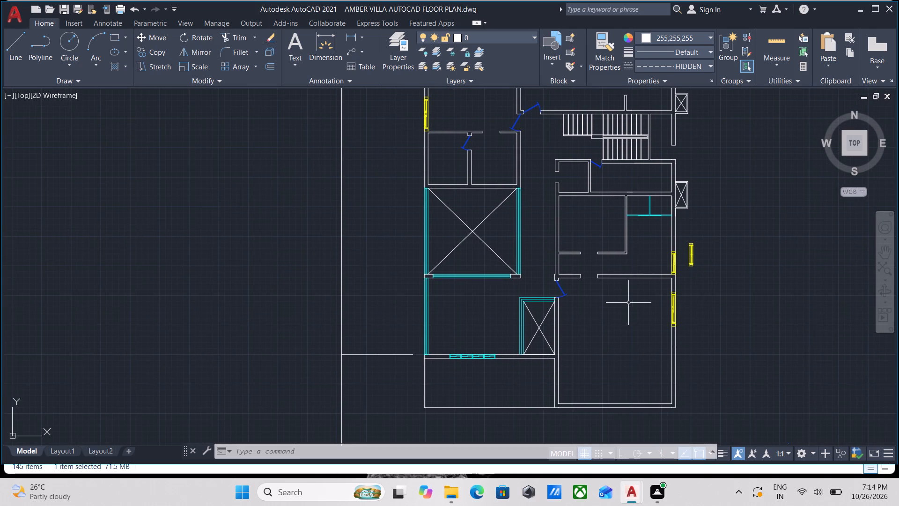
middle_drag(643, 350, 636, 298)
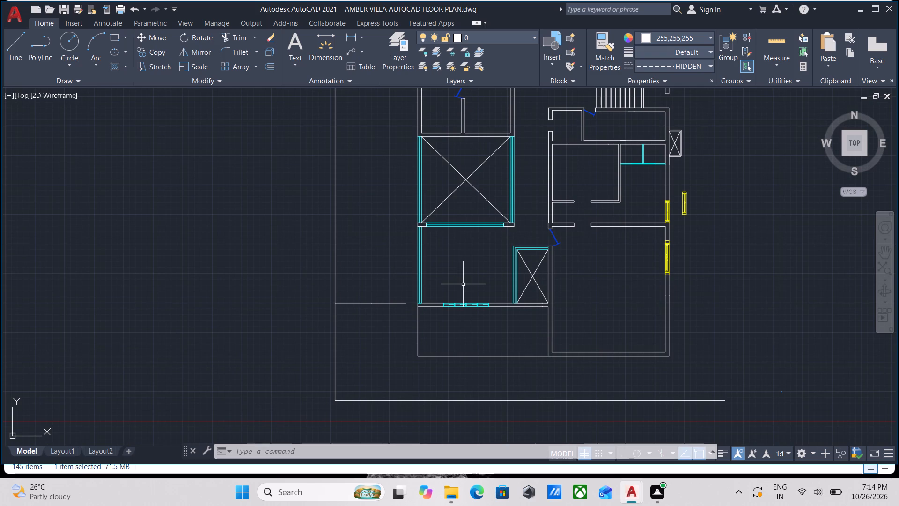
scroll(463, 280, down, 1)
middle_drag(463, 280, 468, 291)
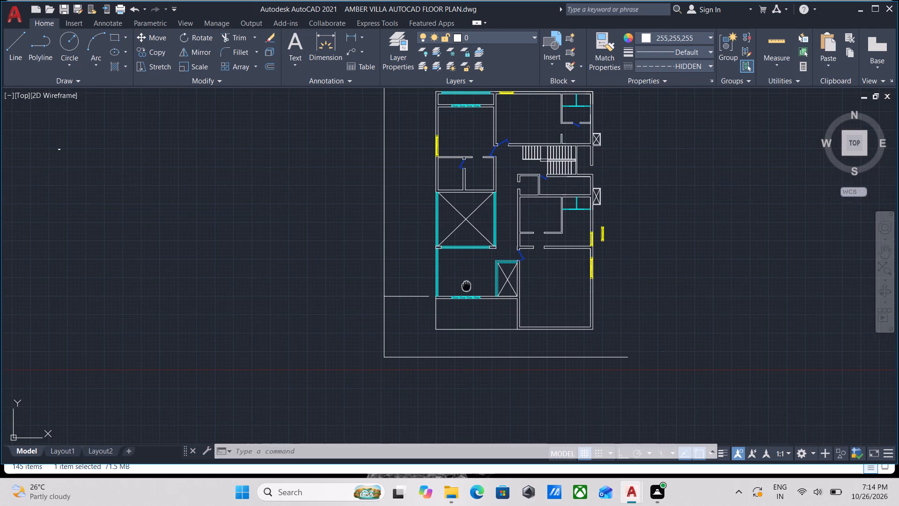
middle_drag(468, 291, 467, 302)
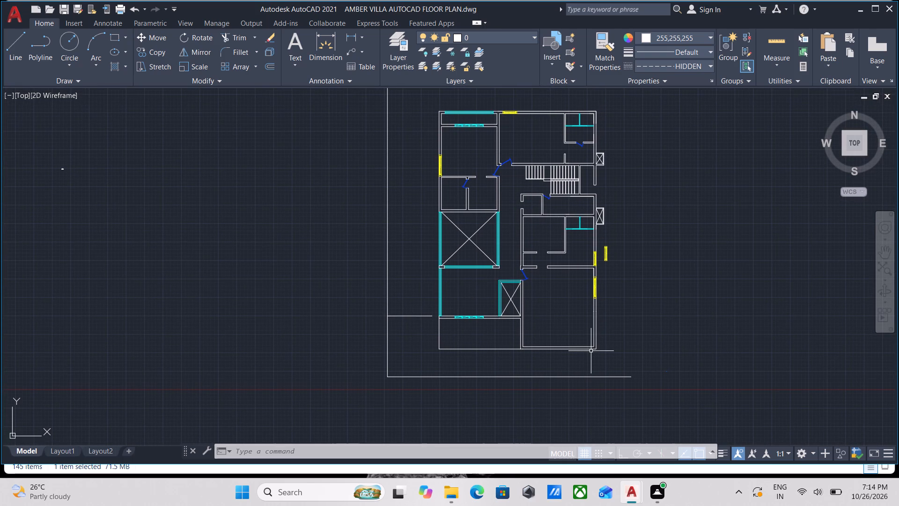
middle_drag(571, 310, 593, 359)
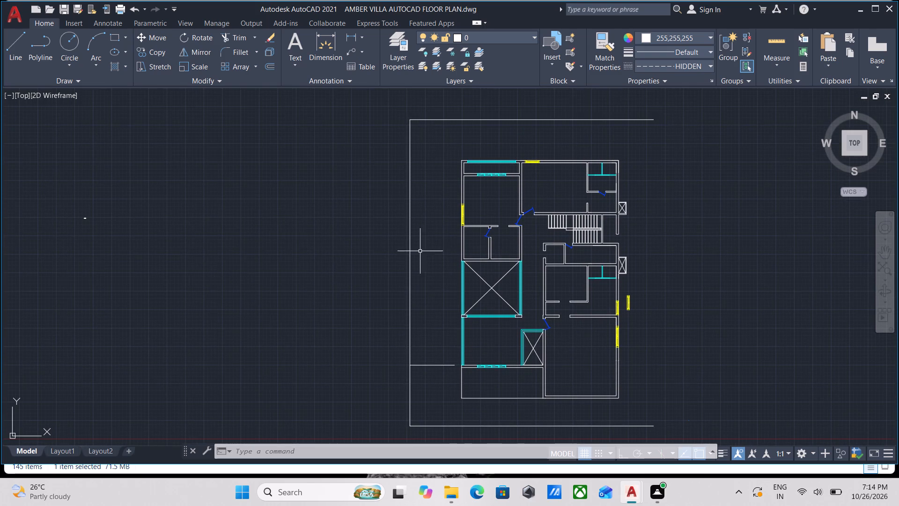
middle_drag(420, 251, 430, 281)
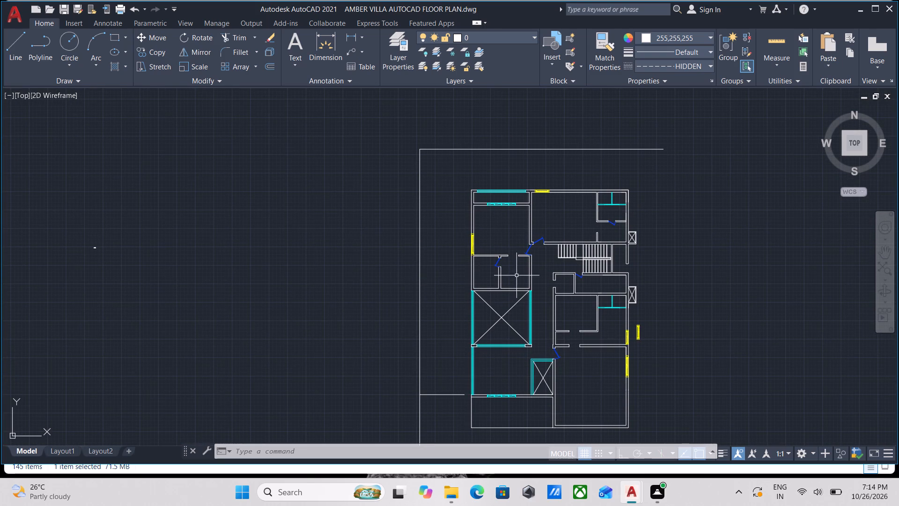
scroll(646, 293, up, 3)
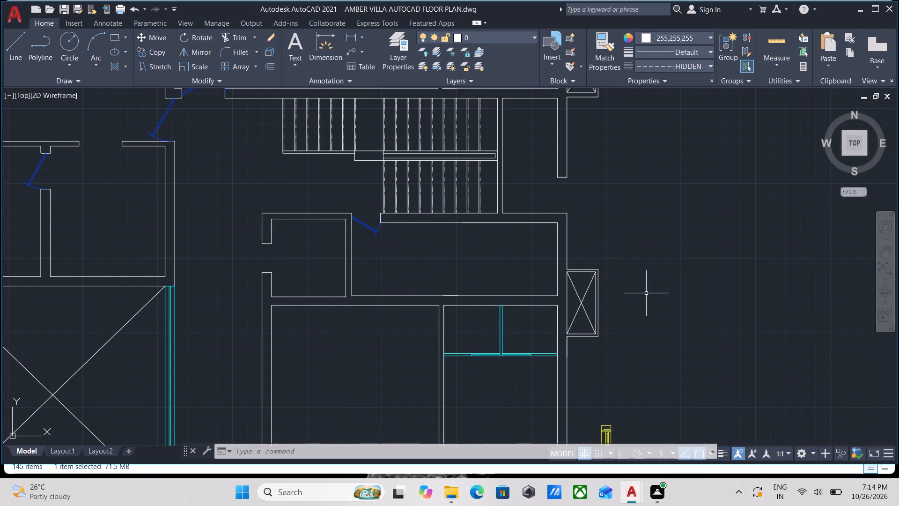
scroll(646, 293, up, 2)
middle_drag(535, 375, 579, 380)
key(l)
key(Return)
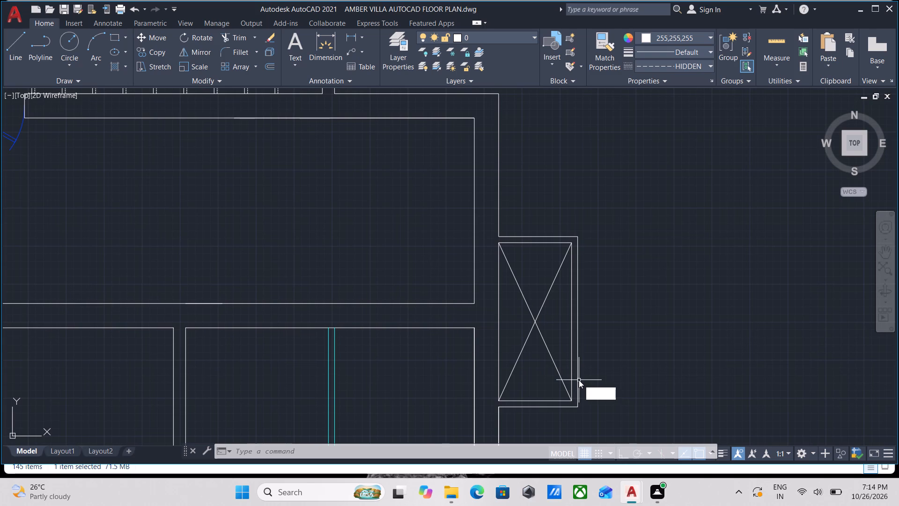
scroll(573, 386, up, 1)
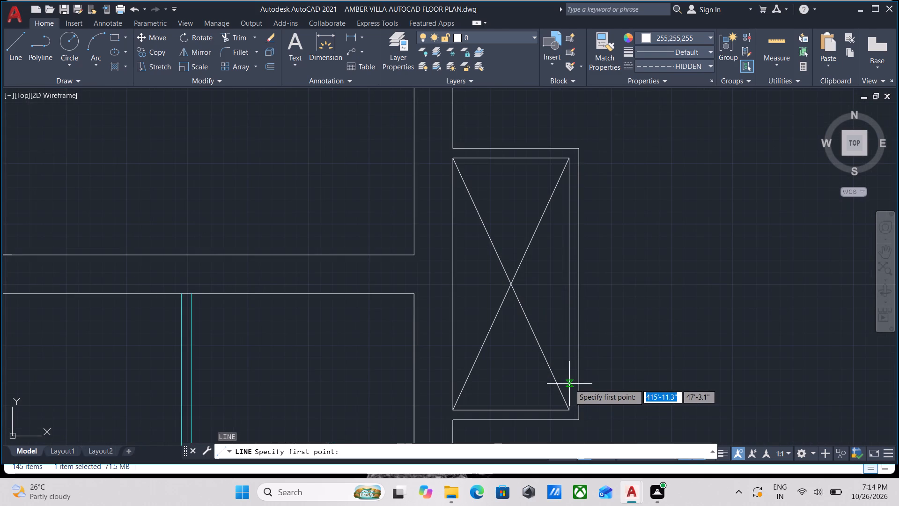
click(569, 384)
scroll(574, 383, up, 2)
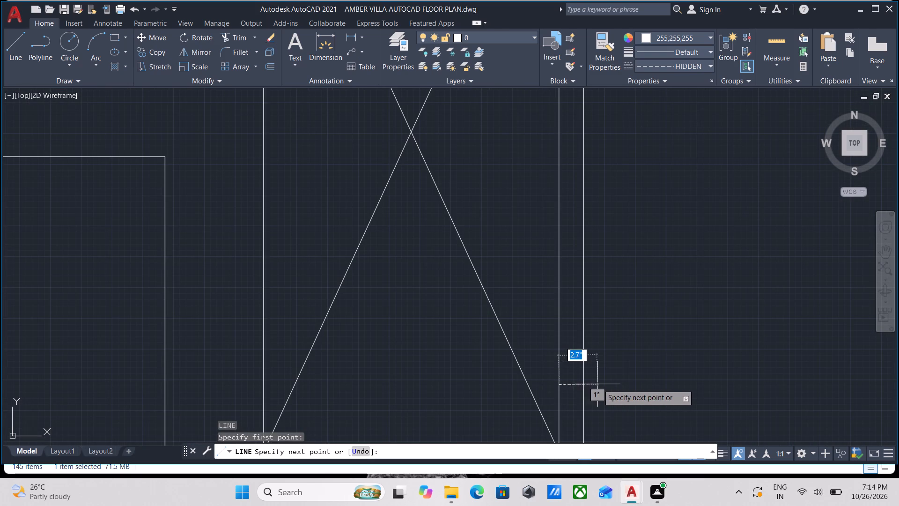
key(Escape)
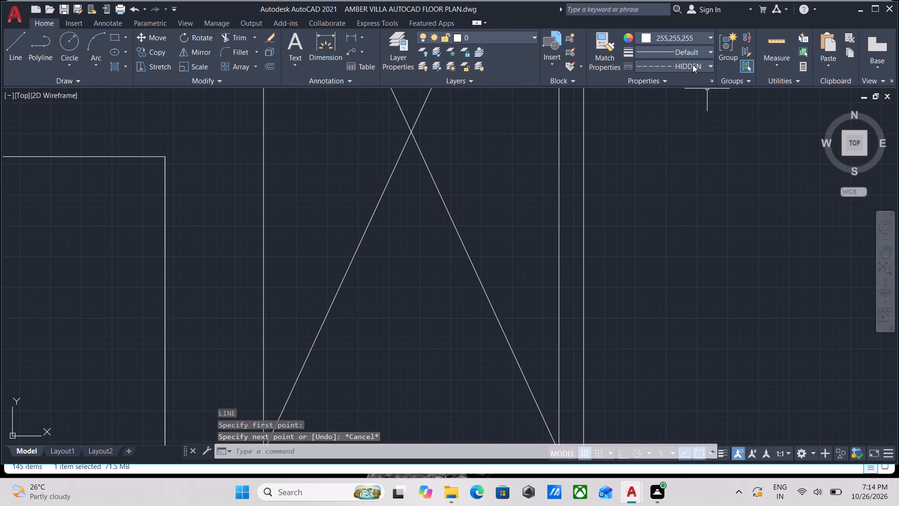
Set the linetype to ByLayer and draw a short line across the crossed east shaft's outer double edge, near its lower end.
click(693, 65)
click(673, 82)
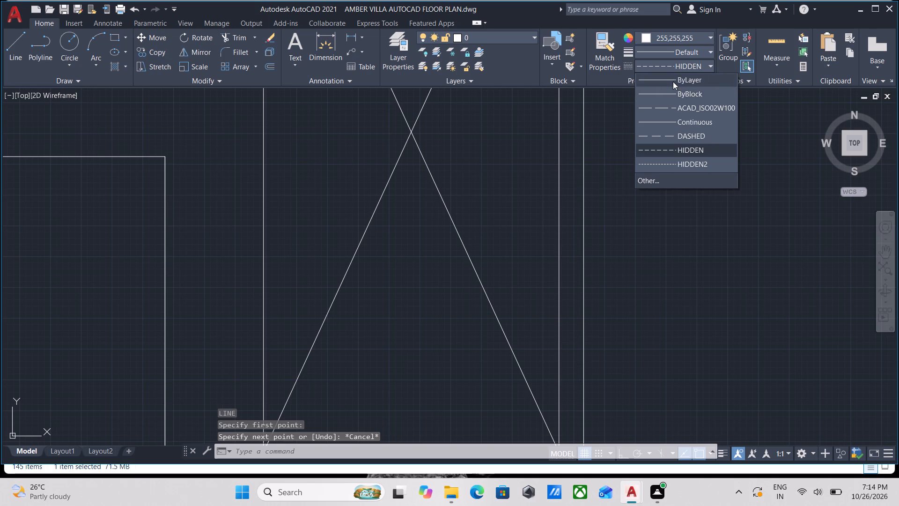
scroll(614, 217, down, 2)
middle_drag(614, 217, 618, 188)
key(l)
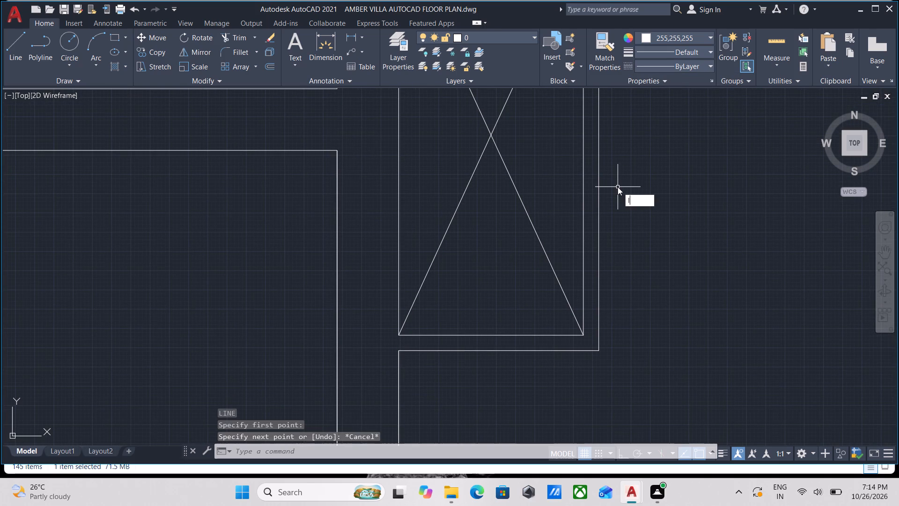
key(Return)
click(585, 290)
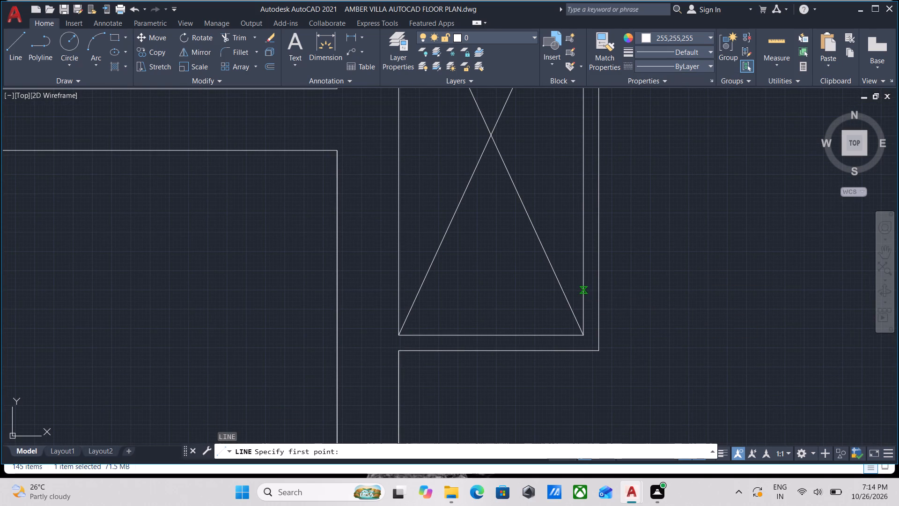
click(599, 290)
key(Escape)
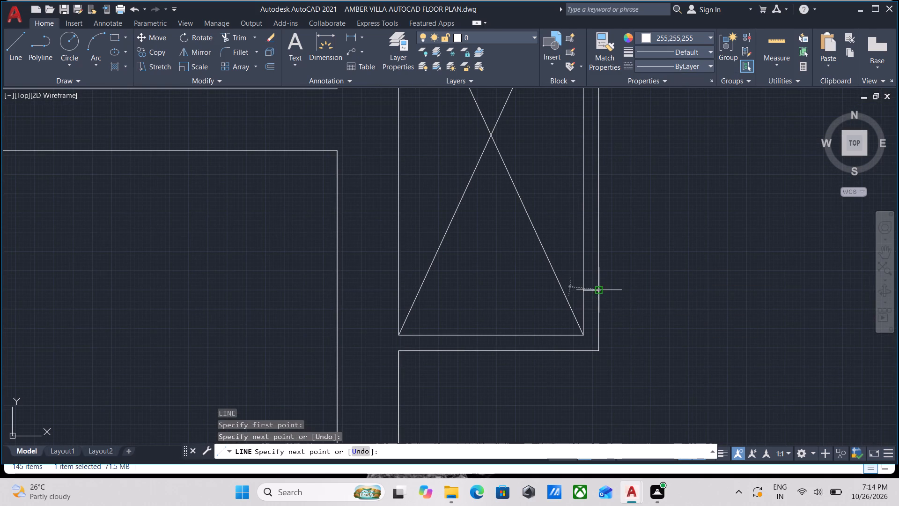
Draw a second short line across the same shaft's outer double edge, near its upper end.
scroll(606, 213, down, 2)
middle_drag(606, 213, 604, 341)
scroll(591, 268, up, 1)
key(l)
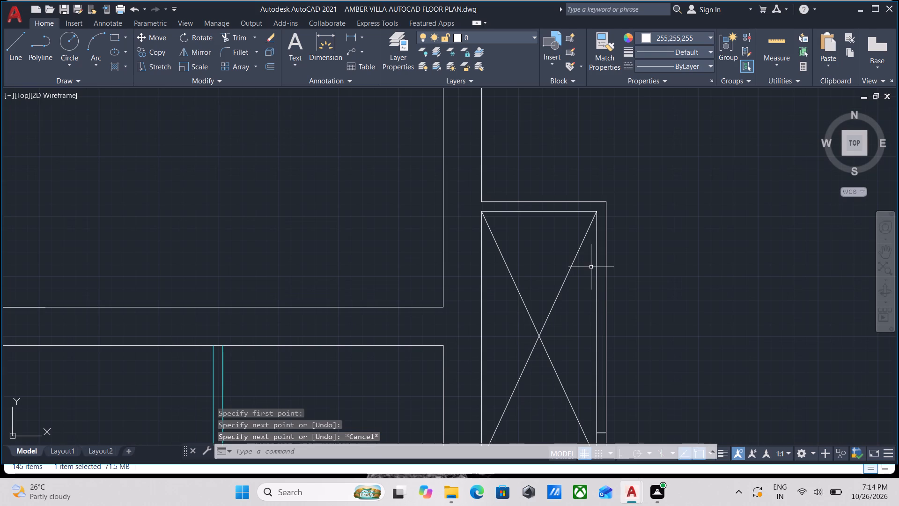
key(Return)
scroll(591, 267, up, 3)
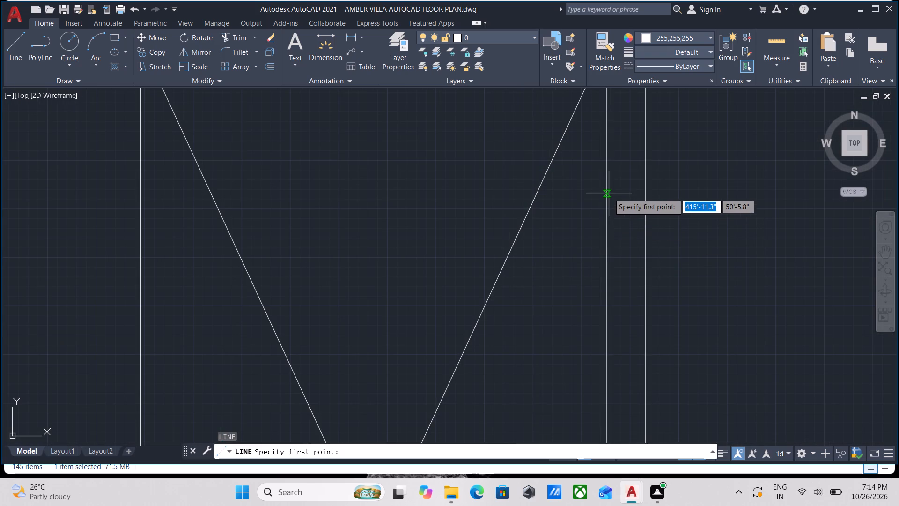
click(609, 193)
click(646, 193)
key(Escape)
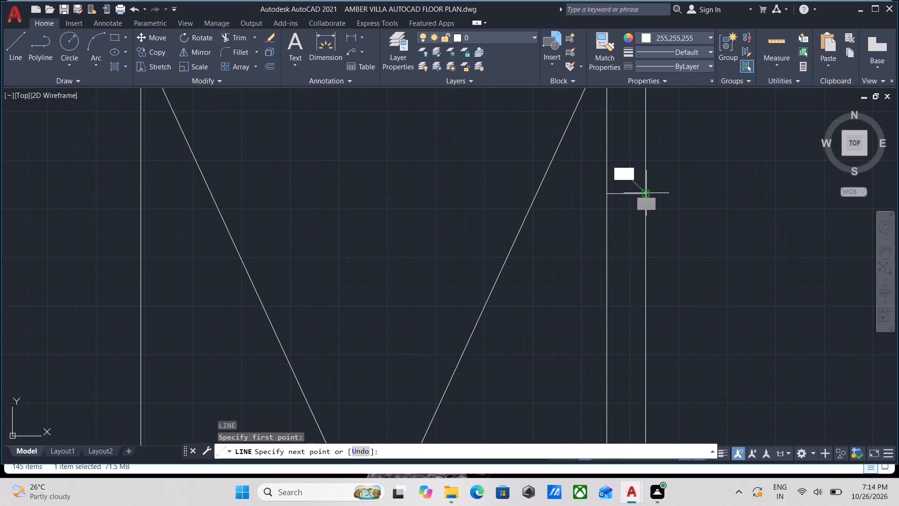
scroll(655, 193, down, 2)
key(Escape)
Start a hatch for the walls with a Solid fill, colour 0,0,0 and transparency 0.
scroll(655, 193, down, 3)
scroll(438, 221, down, 2)
middle_drag(438, 221, 479, 237)
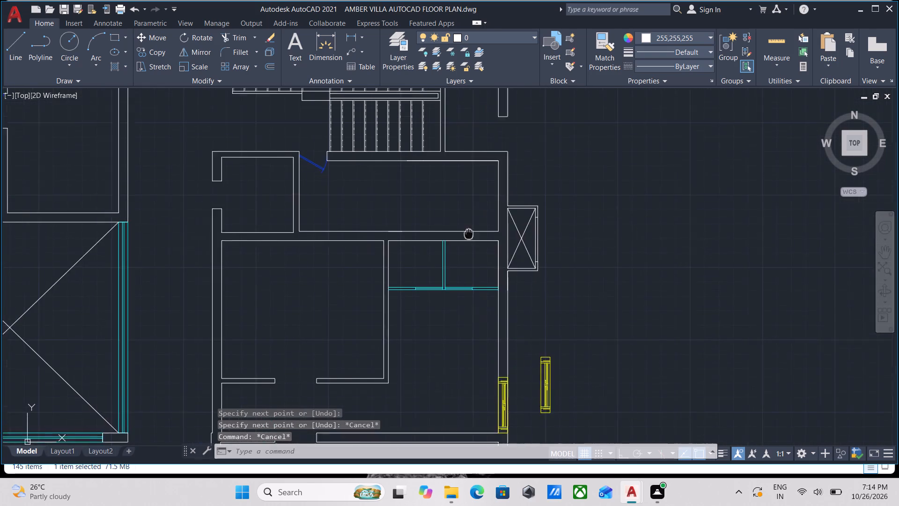
middle_drag(479, 237, 486, 238)
scroll(412, 228, down, 1)
middle_drag(411, 228, 492, 261)
middle_drag(279, 214, 287, 222)
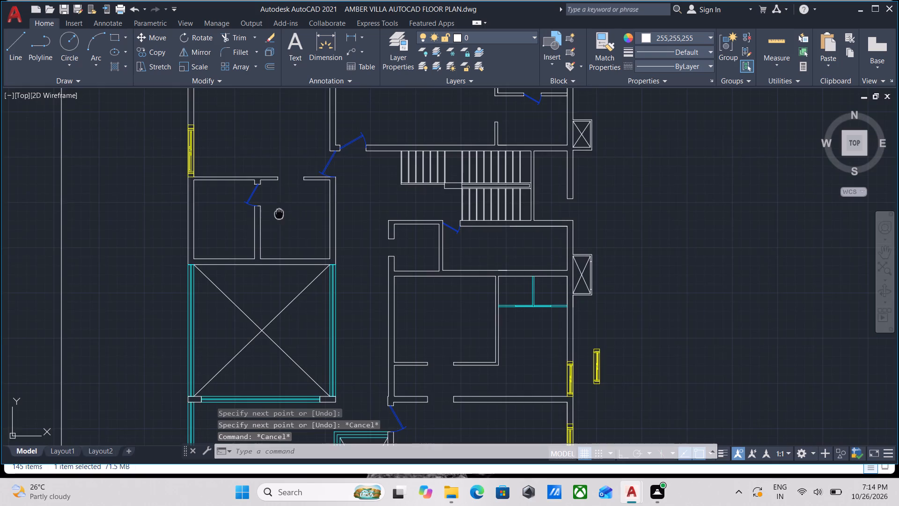
middle_drag(287, 222, 396, 301)
middle_drag(329, 190, 339, 214)
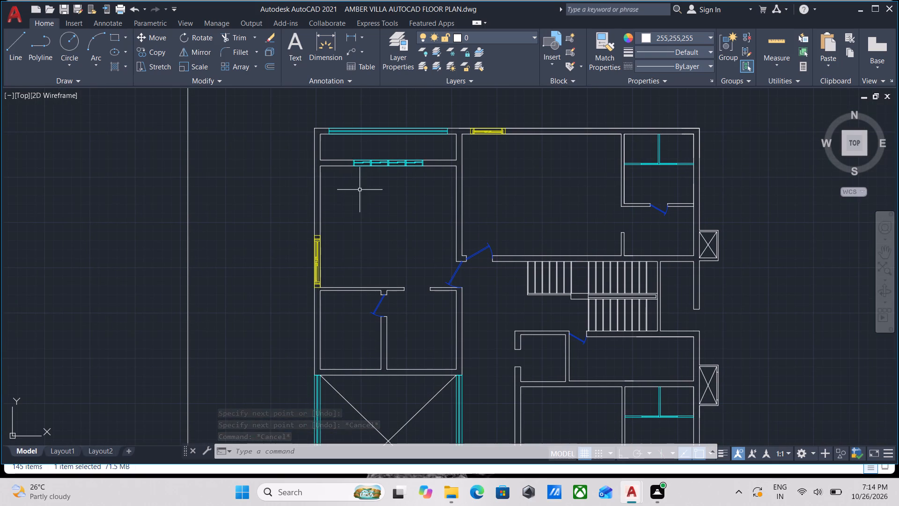
key(h)
key(Return)
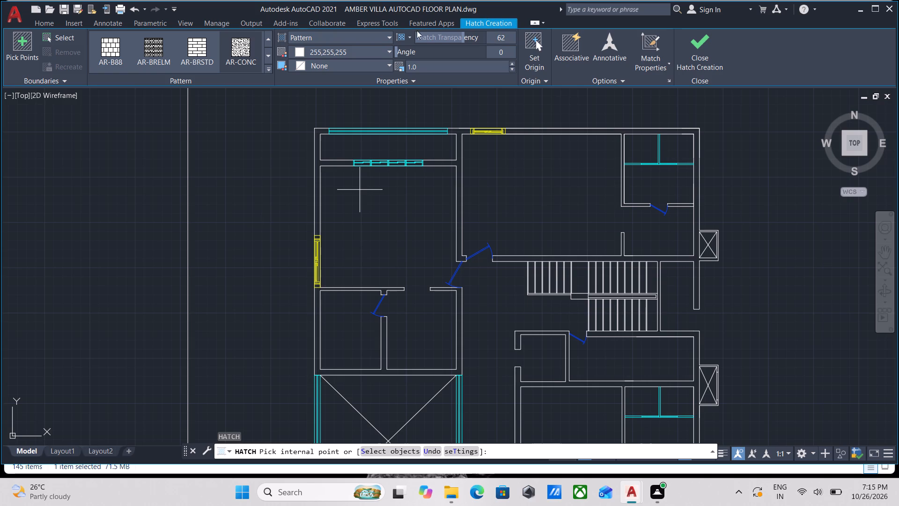
drag(473, 41, 286, 42)
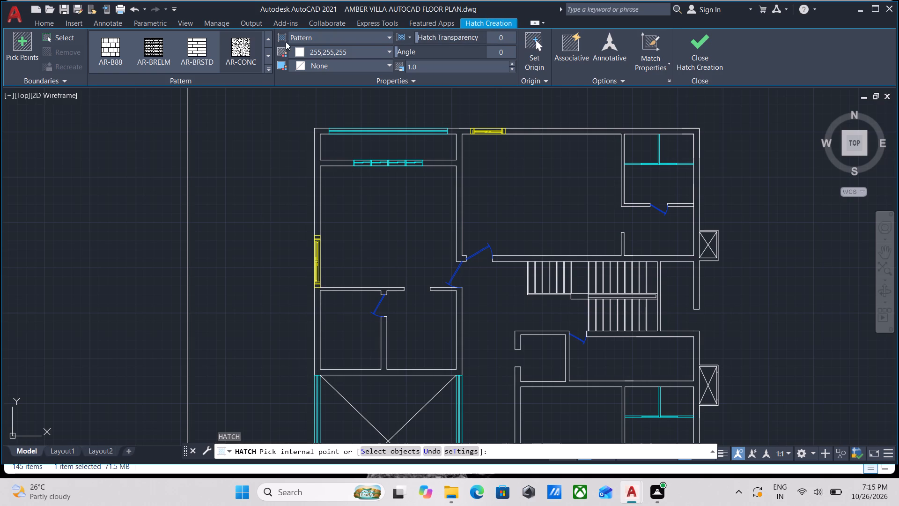
click(345, 32)
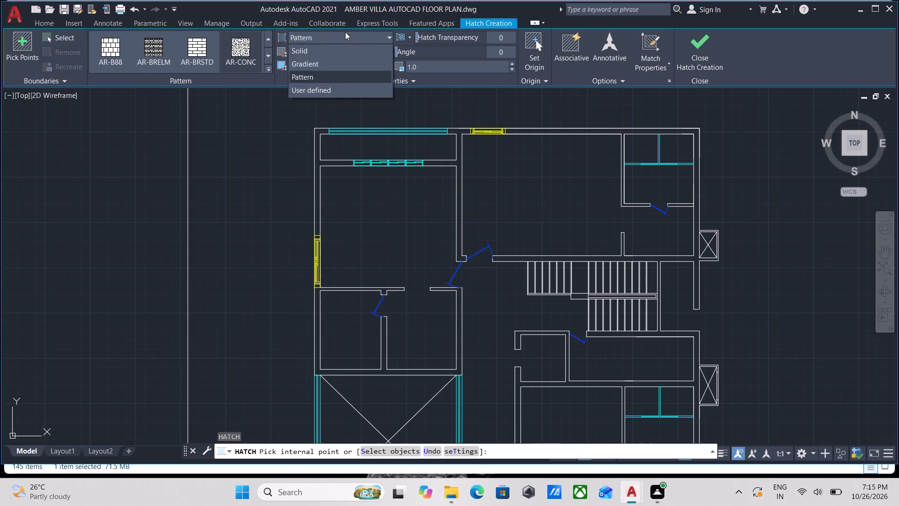
click(315, 52)
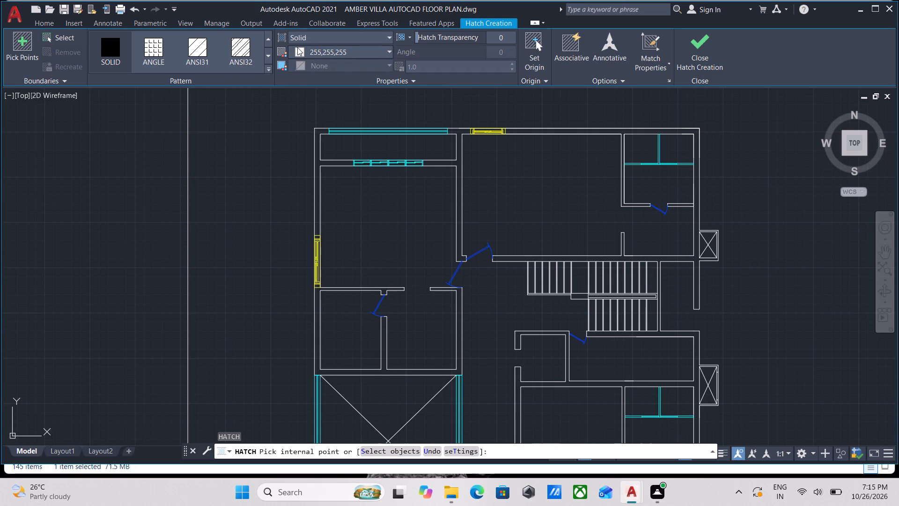
click(299, 48)
click(294, 111)
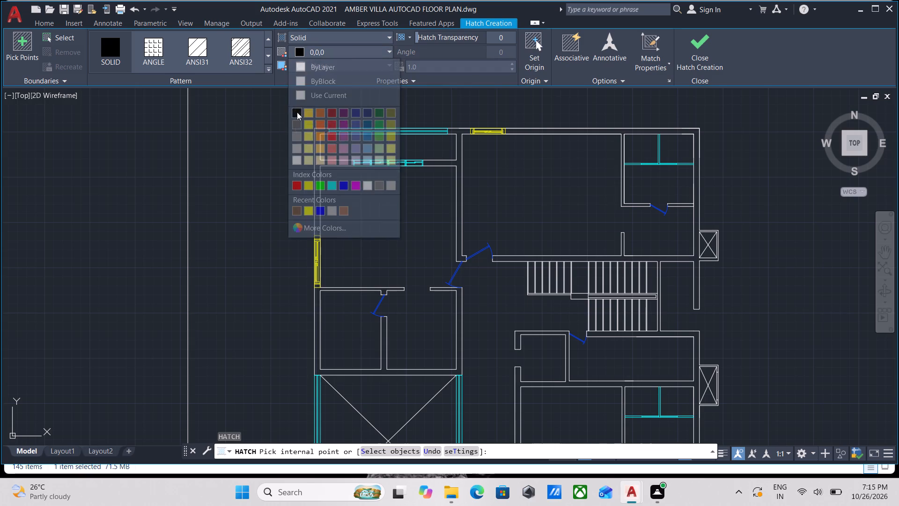
Fill the connected north and east walls, the walls around the two small west rooms, and the north-west room's outer and dividing walls.
scroll(551, 140, up, 1)
click(566, 127)
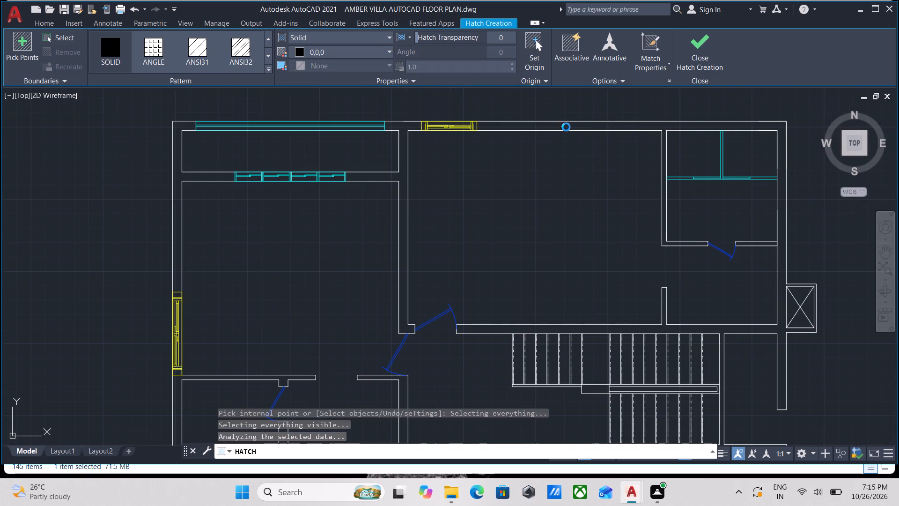
scroll(663, 221, down, 2)
middle_drag(664, 222, 643, 105)
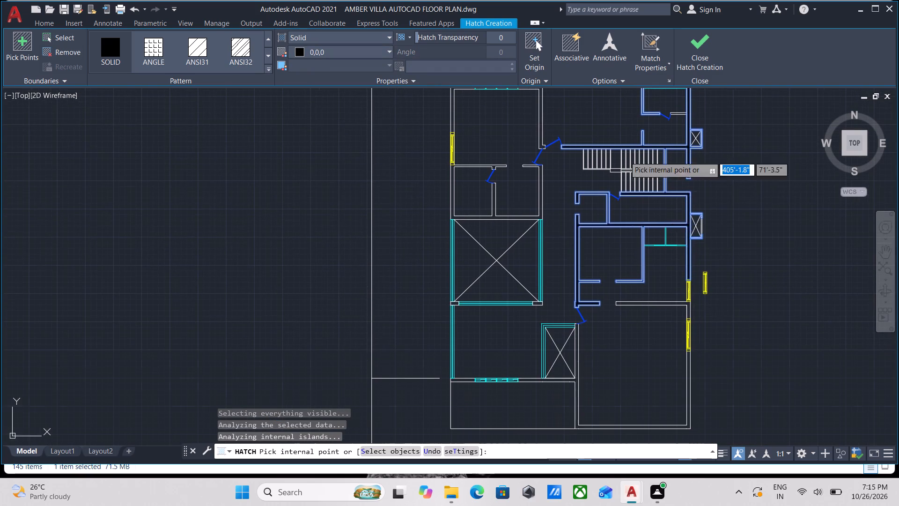
scroll(442, 187, up, 3)
click(471, 186)
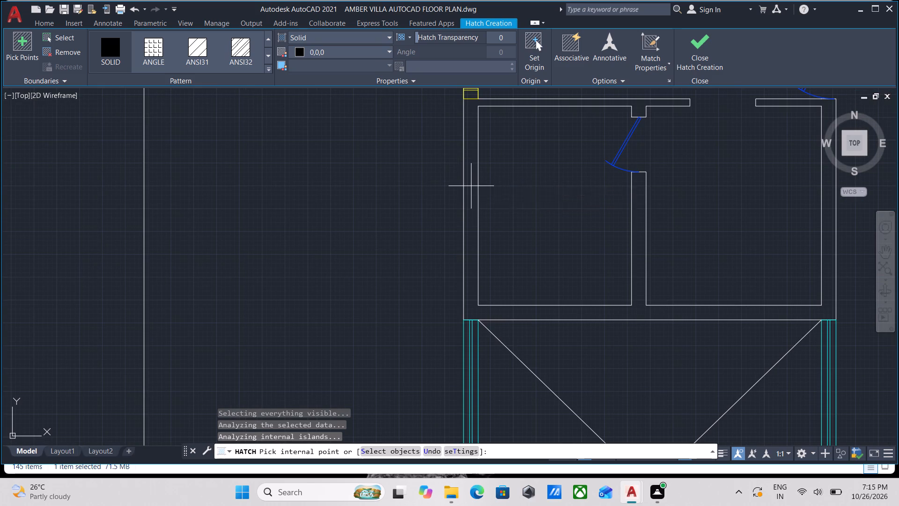
scroll(471, 181, down, 2)
middle_drag(471, 181, 475, 300)
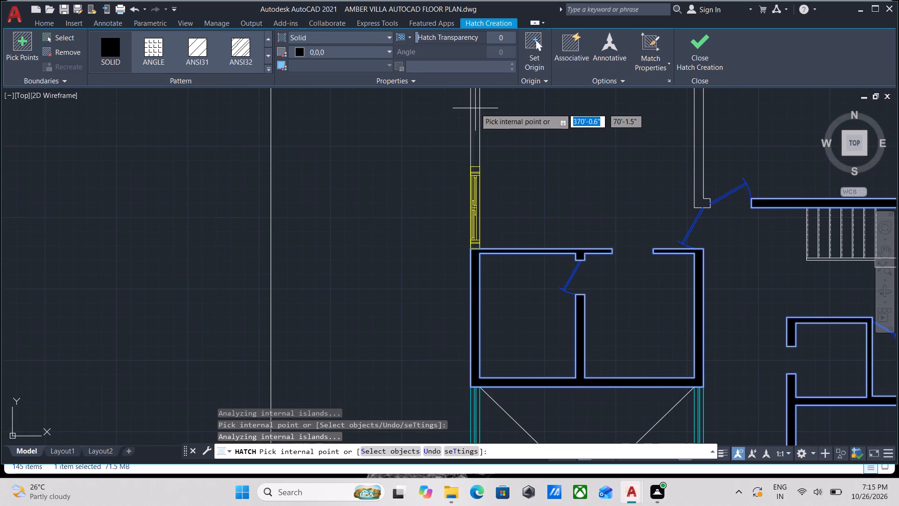
click(475, 108)
scroll(491, 150, down, 3)
middle_drag(491, 150, 474, 231)
scroll(532, 233, up, 1)
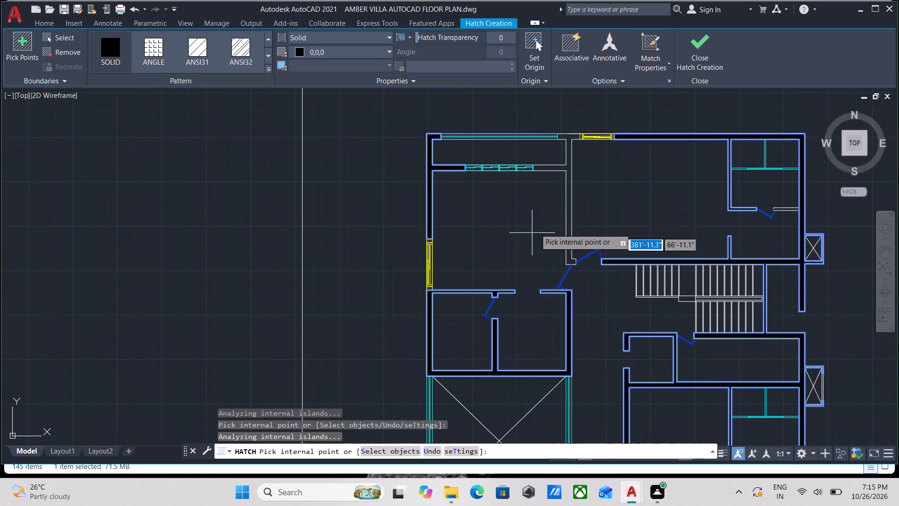
scroll(567, 196, up, 2)
click(567, 196)
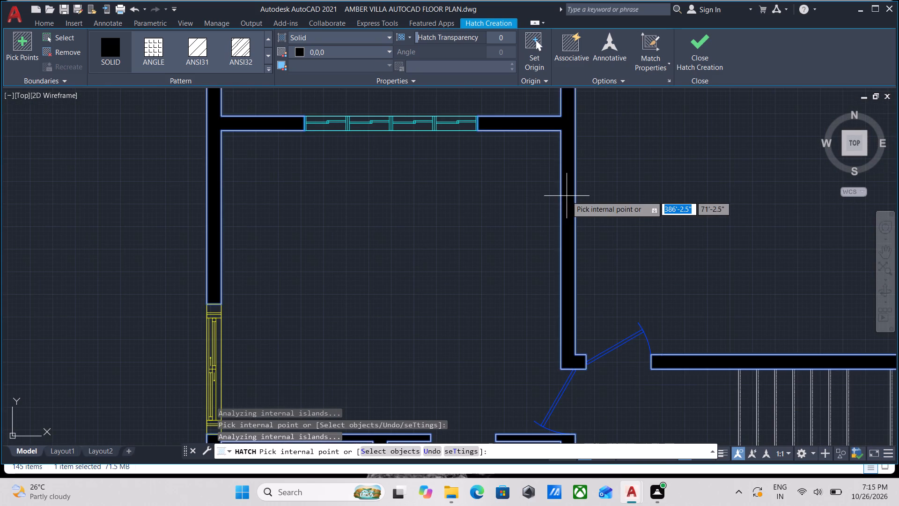
Fill the large south-east room's outer walls and the south wall on both sides of the cyan window.
scroll(567, 196, down, 2)
middle_drag(567, 196, 525, 107)
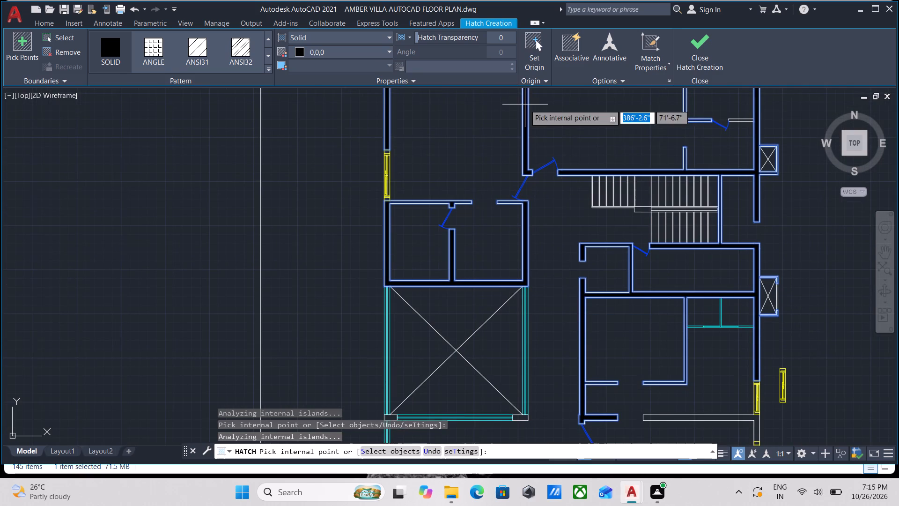
scroll(577, 317, down, 1)
middle_drag(577, 317, 560, 156)
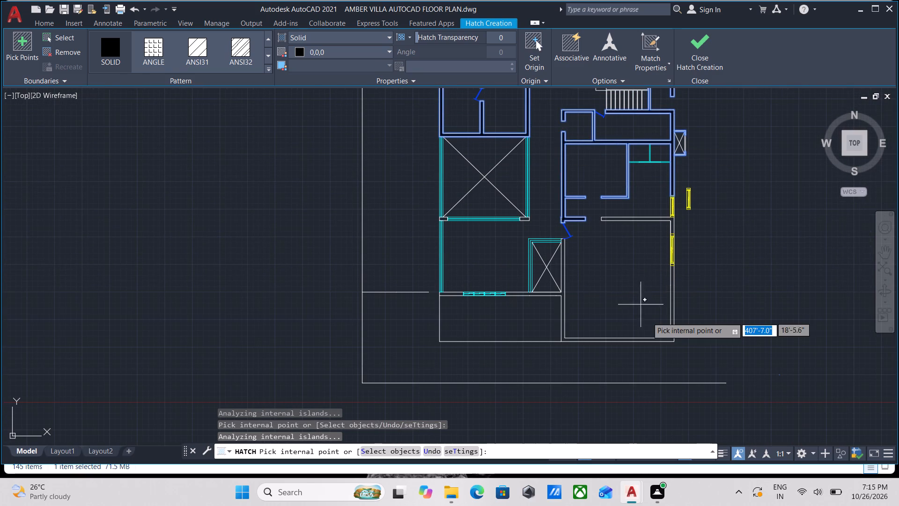
scroll(665, 316, up, 3)
click(683, 288)
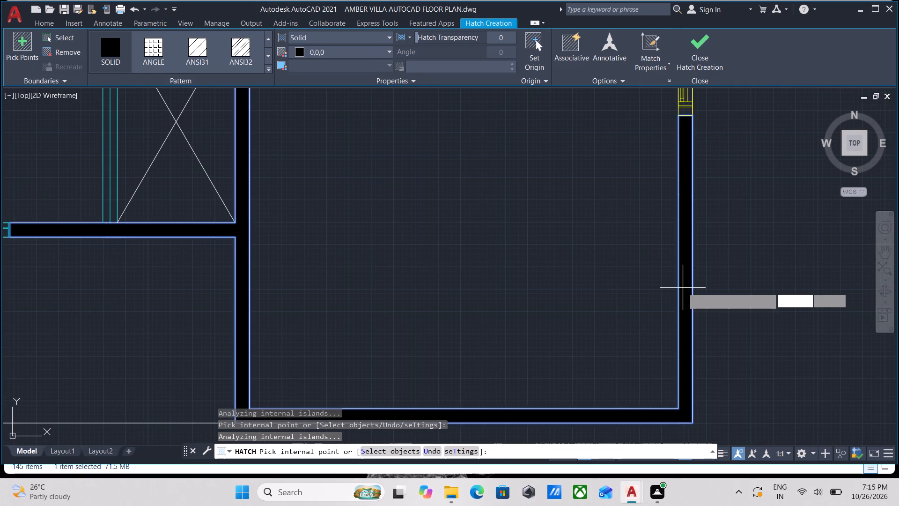
scroll(683, 288, down, 3)
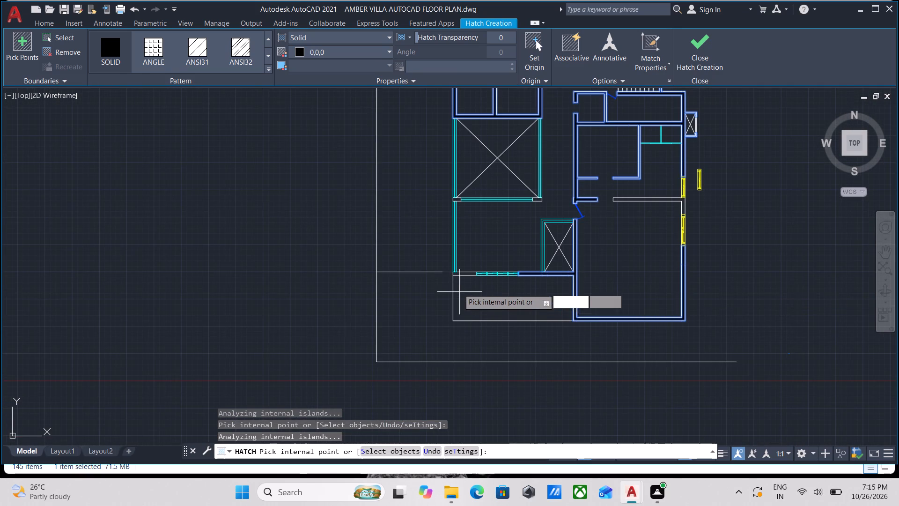
scroll(462, 278, up, 3)
click(464, 261)
scroll(464, 261, down, 2)
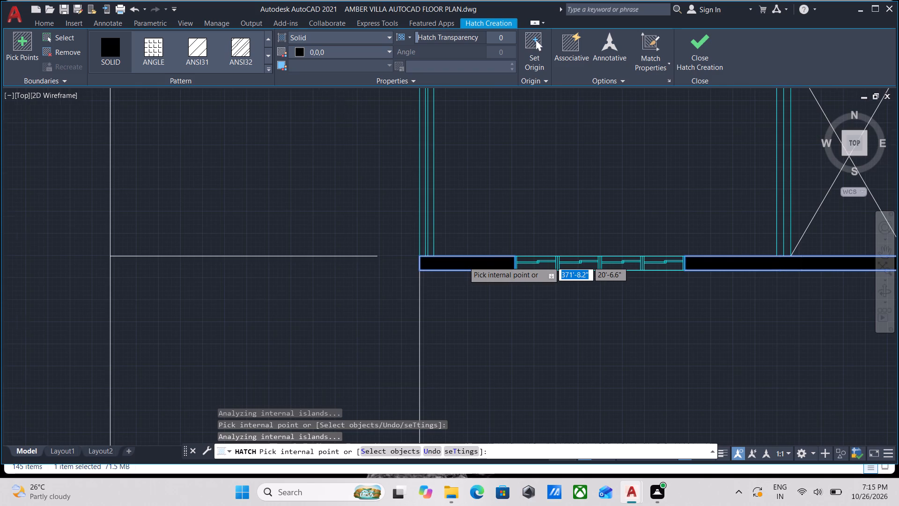
Fill the wall along the south-east room's north side and the small wall gaps at both ends of its yellow east window.
middle_drag(471, 261, 271, 341)
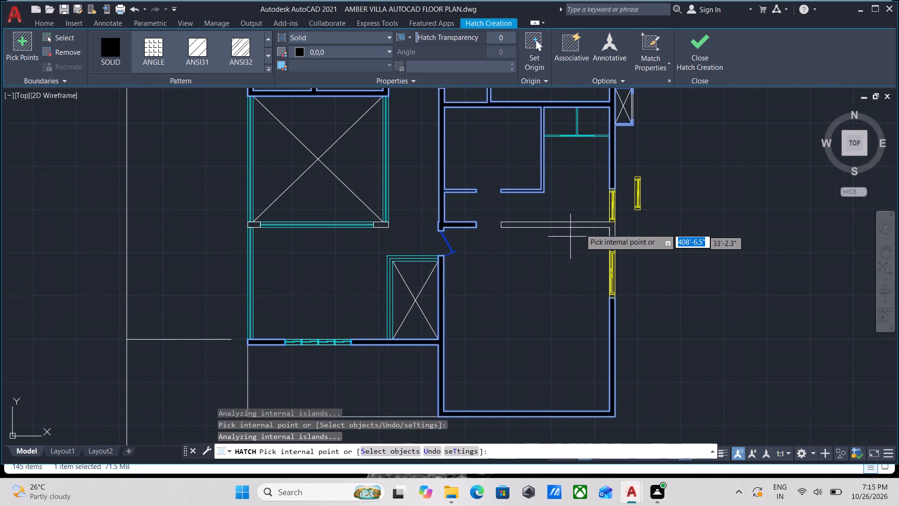
scroll(581, 229, up, 3)
click(572, 208)
scroll(596, 202, down, 2)
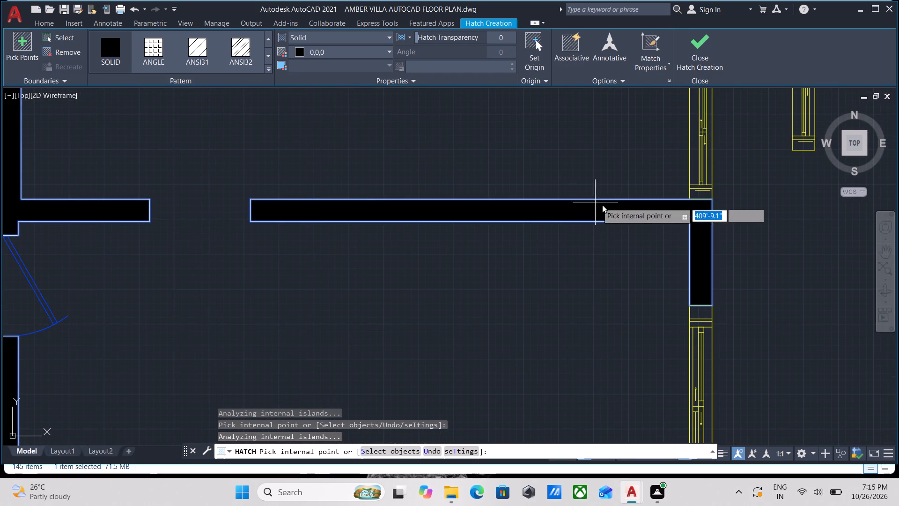
scroll(644, 263, up, 4)
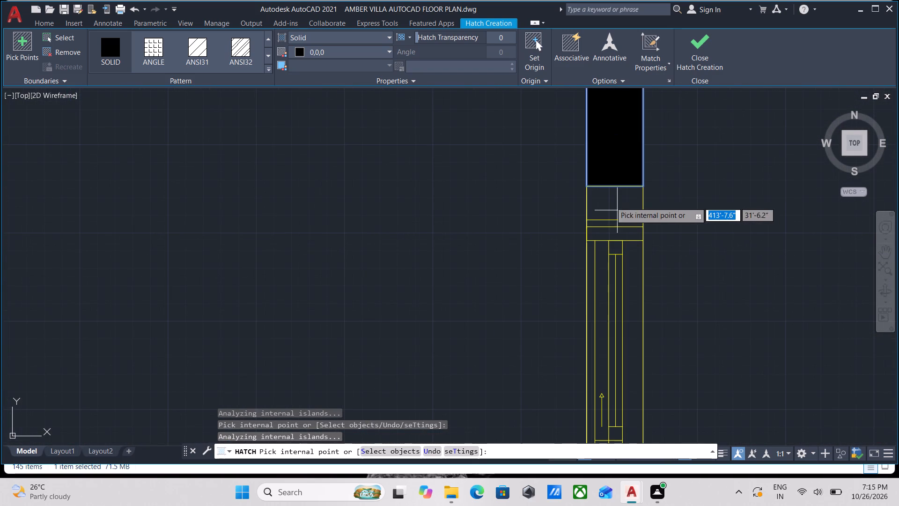
click(611, 201)
scroll(611, 201, down, 5)
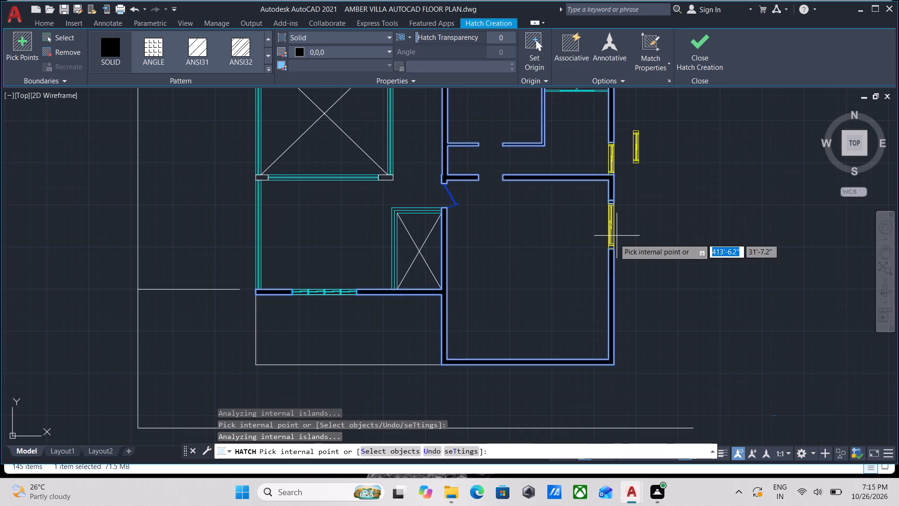
scroll(599, 249, up, 7)
click(767, 224)
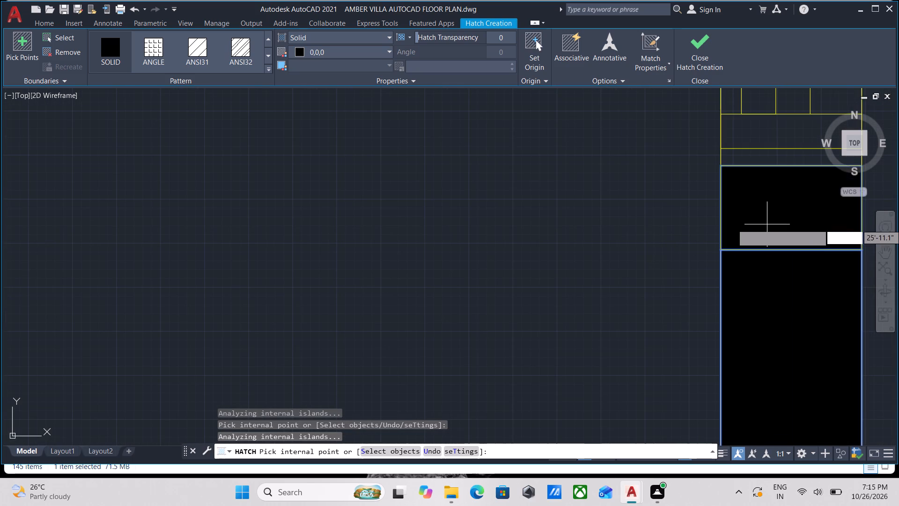
Fill the short wall beside the north-east bathroom door and finish the black wall hatch.
scroll(767, 224, down, 3)
middle_drag(767, 224, 538, 420)
scroll(560, 246, down, 2)
middle_drag(560, 246, 546, 379)
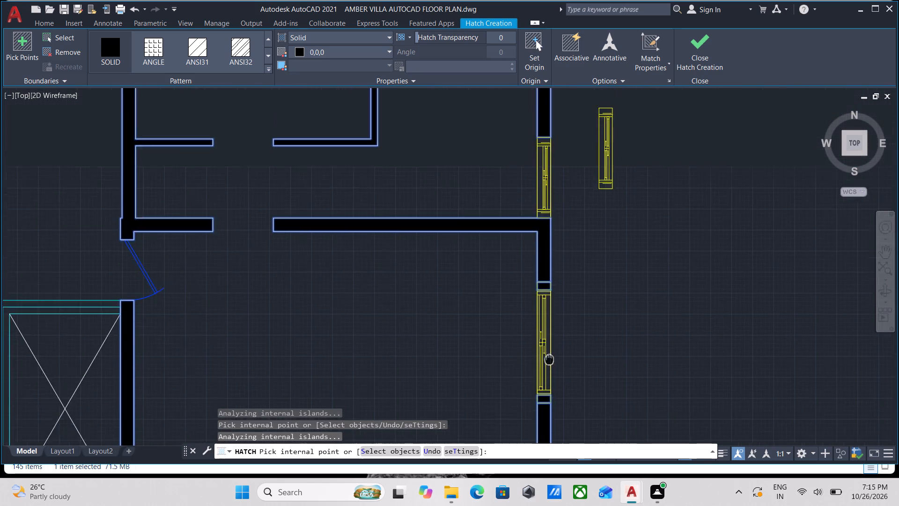
middle_drag(546, 379, 546, 380)
middle_drag(564, 204, 546, 326)
scroll(540, 190, down, 1)
middle_drag(540, 190, 540, 340)
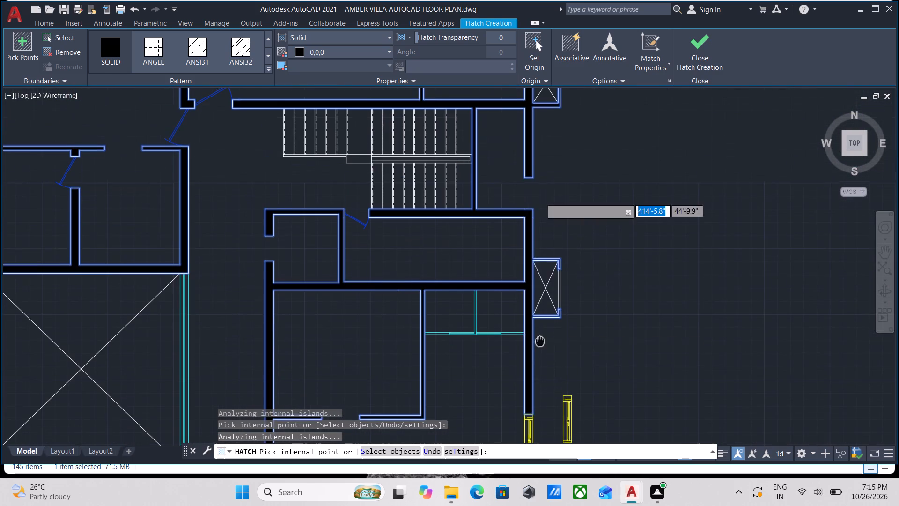
middle_drag(537, 186, 540, 291)
middle_drag(506, 138, 501, 258)
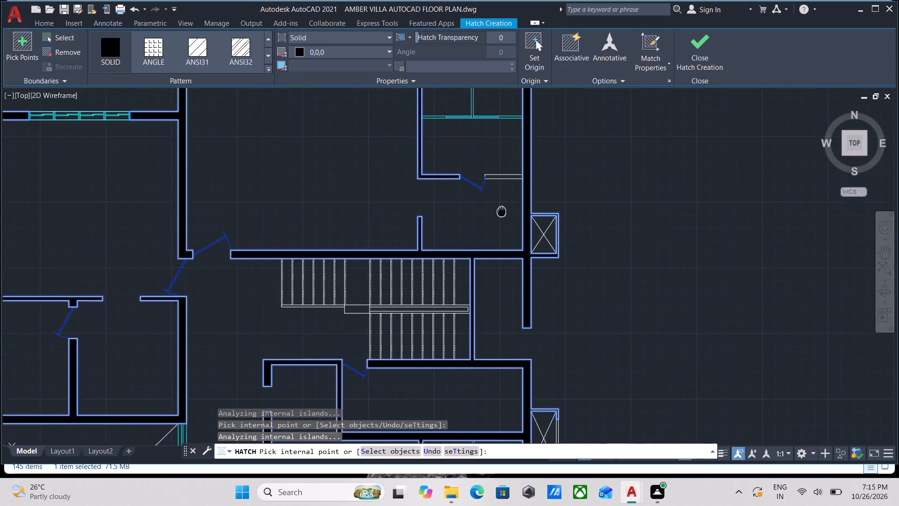
middle_drag(501, 258, 501, 286)
scroll(504, 281, up, 5)
click(505, 279)
scroll(505, 279, down, 6)
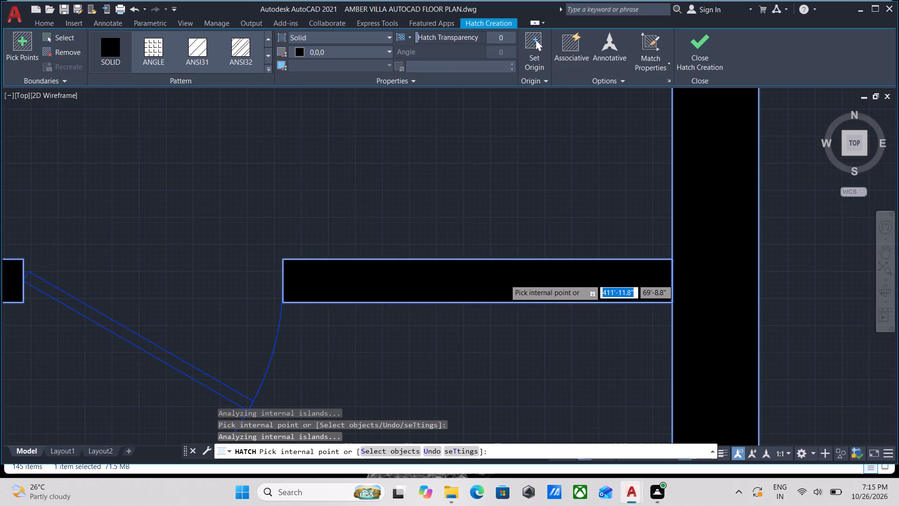
scroll(548, 285, down, 2)
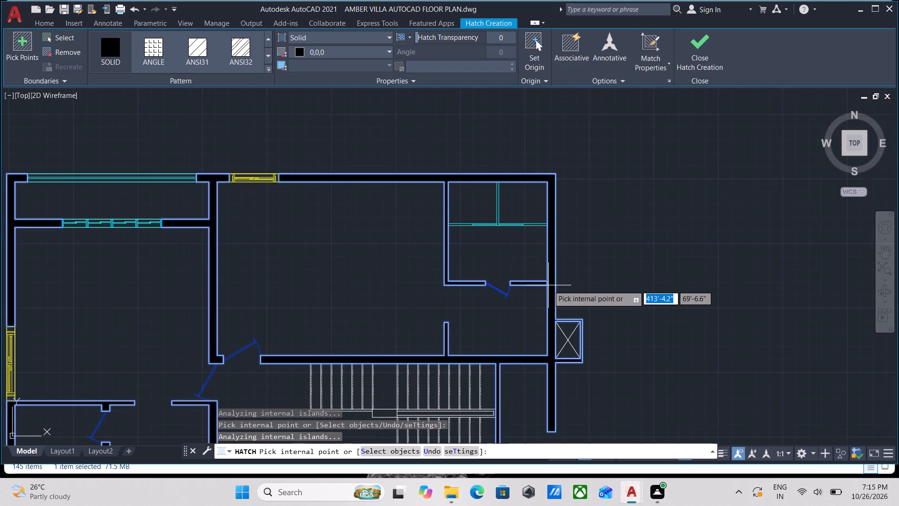
scroll(592, 206, down, 2)
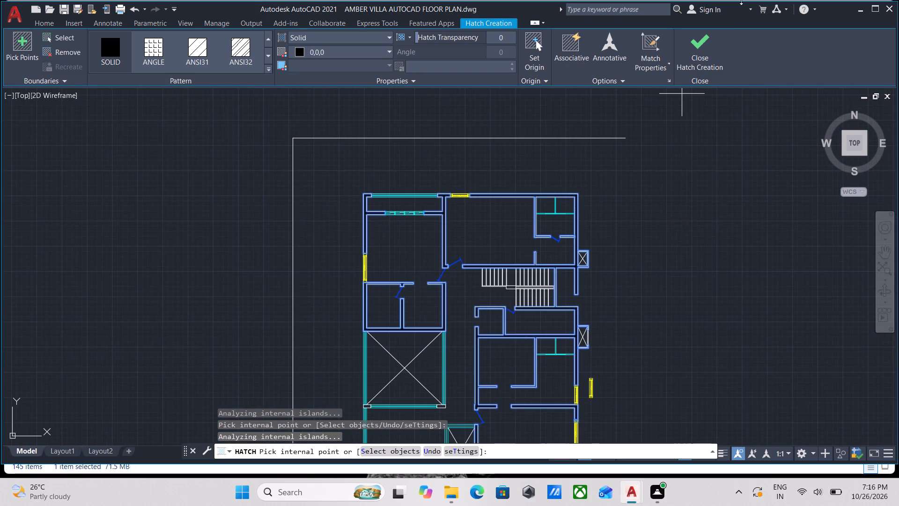
click(710, 38)
Start a new Solid hatch for the floors with colour ByLayer and transparency 51.
scroll(459, 251, up, 2)
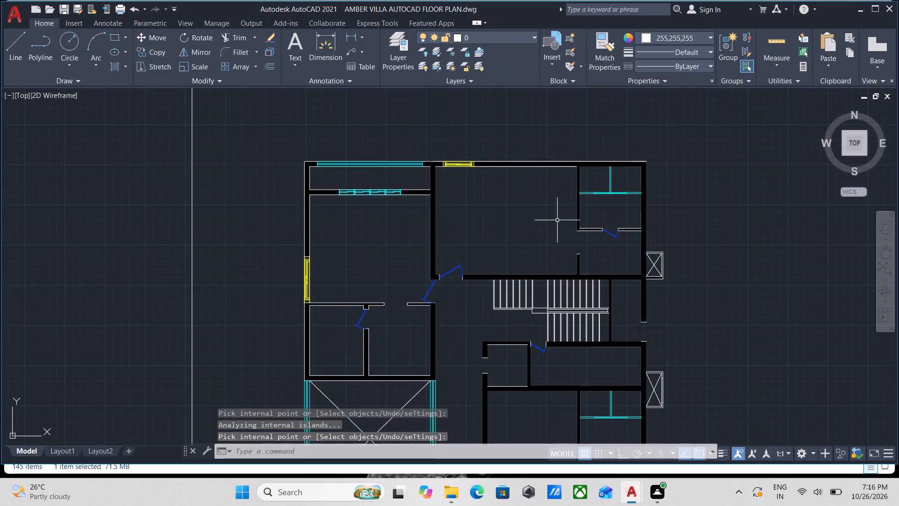
scroll(507, 263, up, 1)
scroll(399, 222, down, 1)
middle_drag(399, 222, 406, 251)
scroll(406, 251, up, 2)
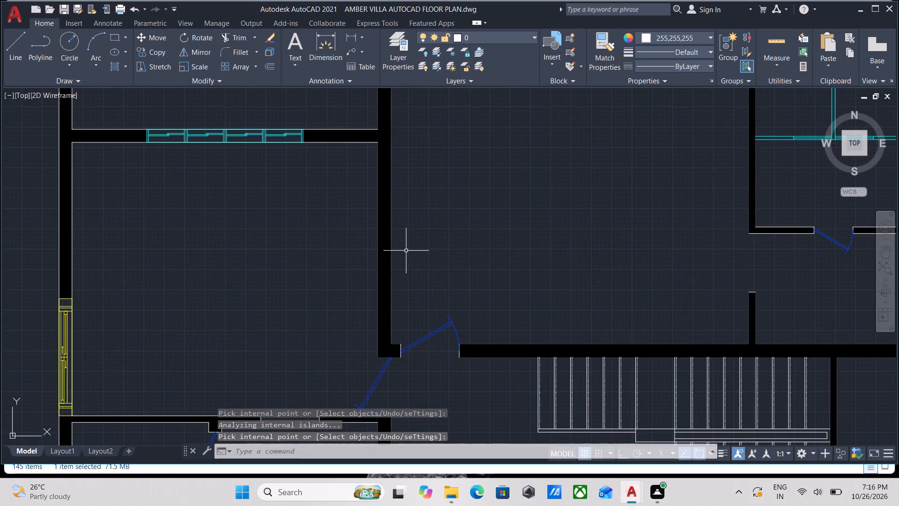
scroll(420, 234, down, 1)
key(h)
key(Return)
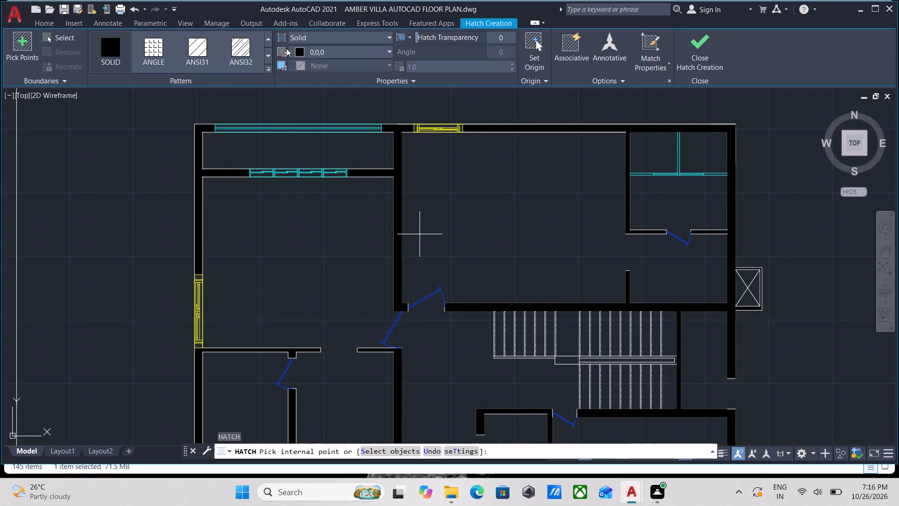
click(298, 50)
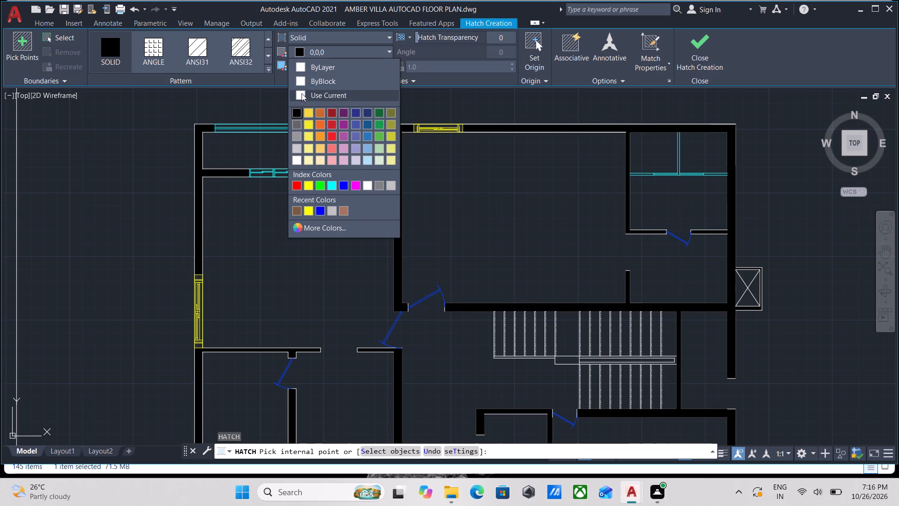
click(300, 70)
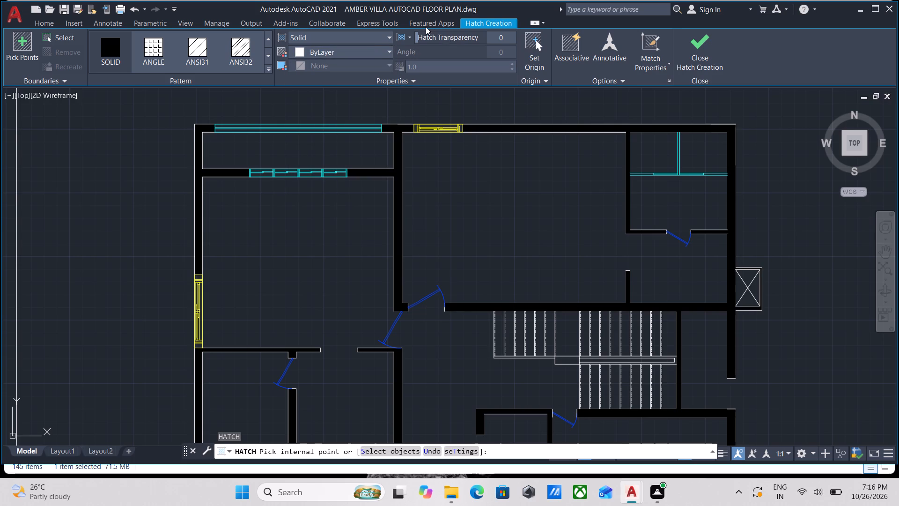
drag(415, 36, 439, 39)
drag(439, 39, 479, 42)
Fill the floors of the large north-central room, the north-west room and the two small rooms south of it.
click(303, 223)
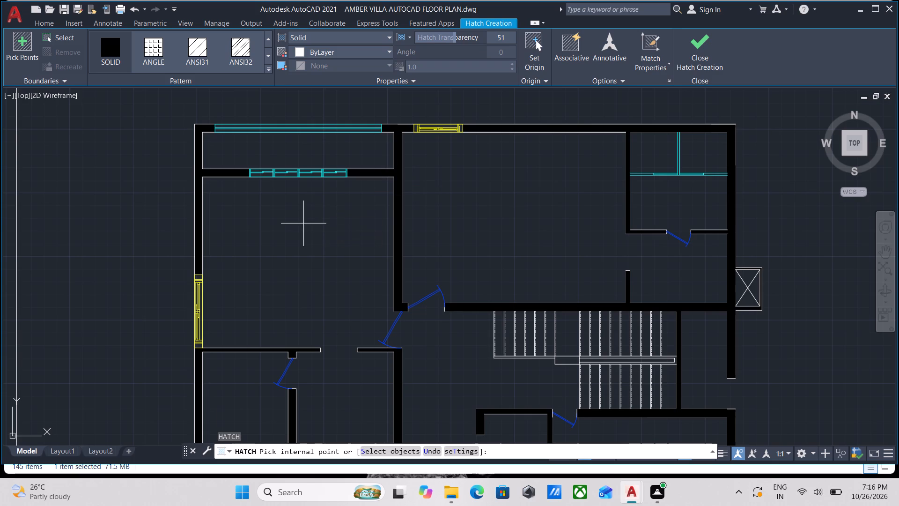
scroll(310, 223, down, 2)
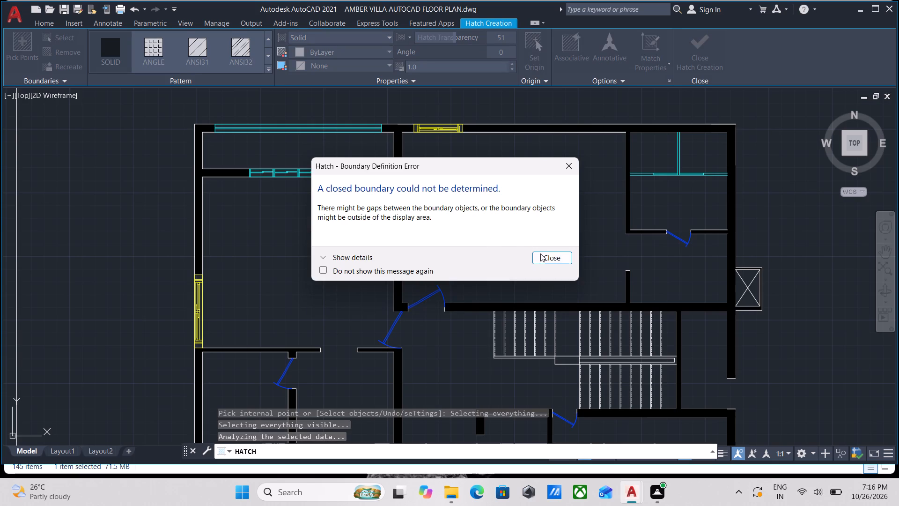
click(544, 254)
scroll(544, 254, down, 3)
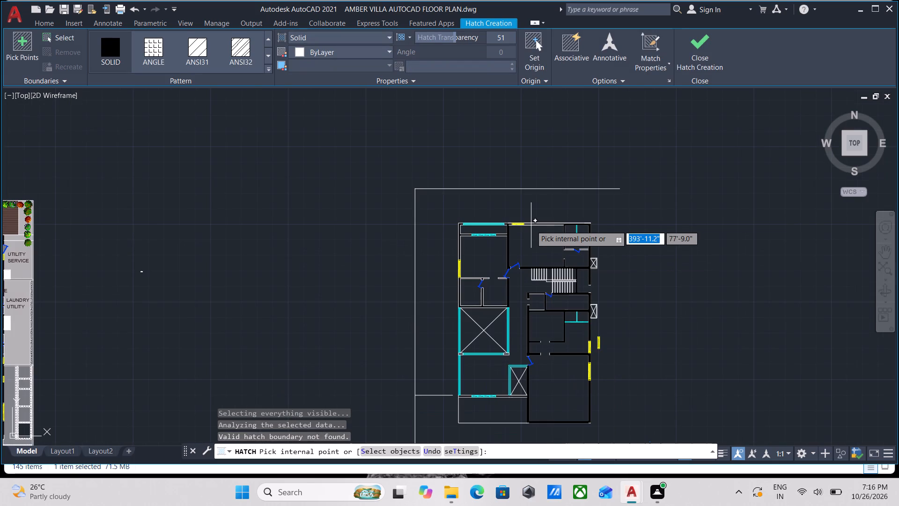
click(529, 244)
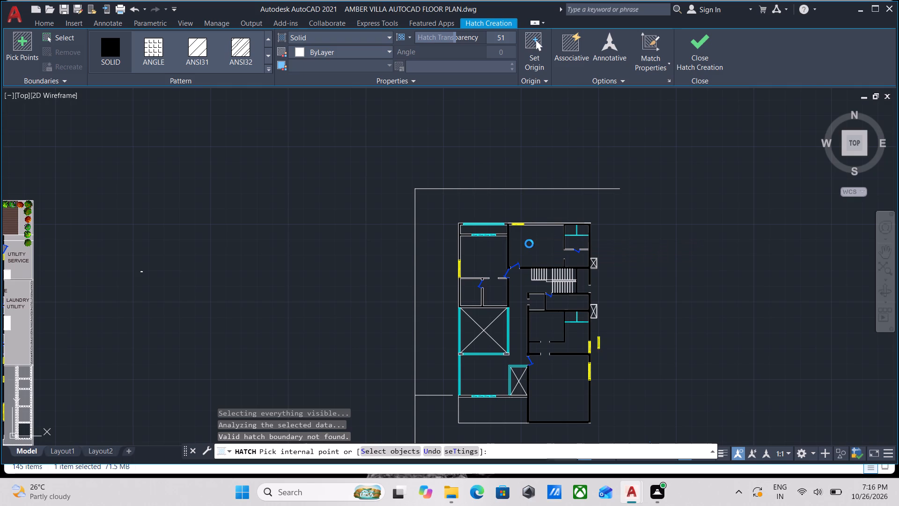
scroll(535, 256, up, 1)
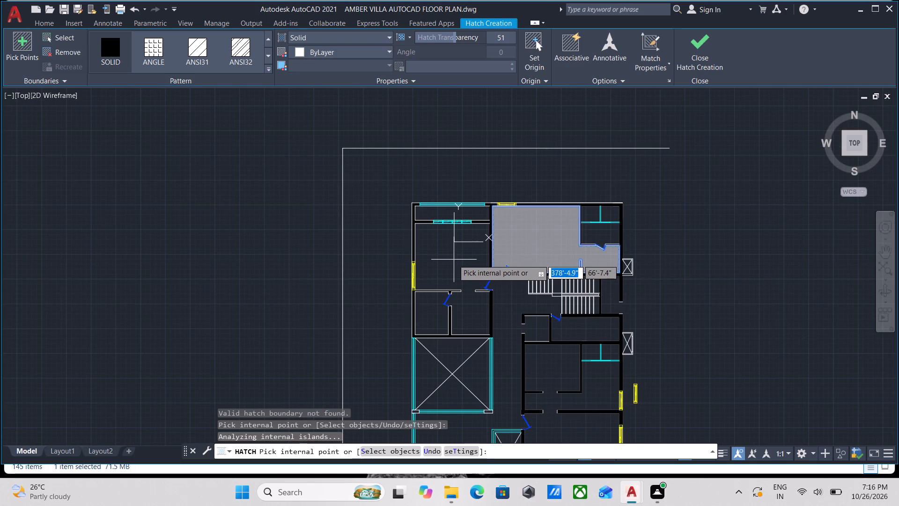
scroll(450, 260, up, 3)
click(449, 260)
scroll(449, 260, down, 3)
middle_drag(449, 260, 475, 171)
click(458, 208)
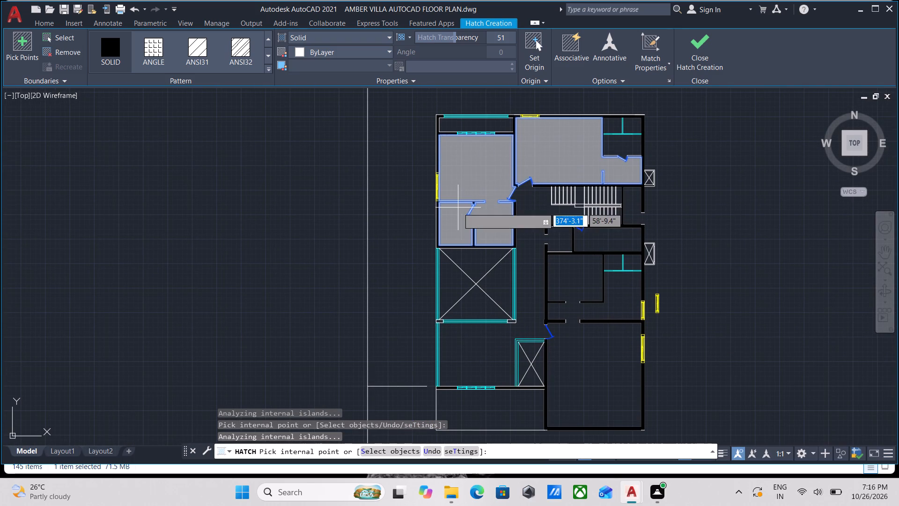
Fill the four triangles of the crossed square space on the west side, plus the connected hallway and south-west room.
click(494, 286)
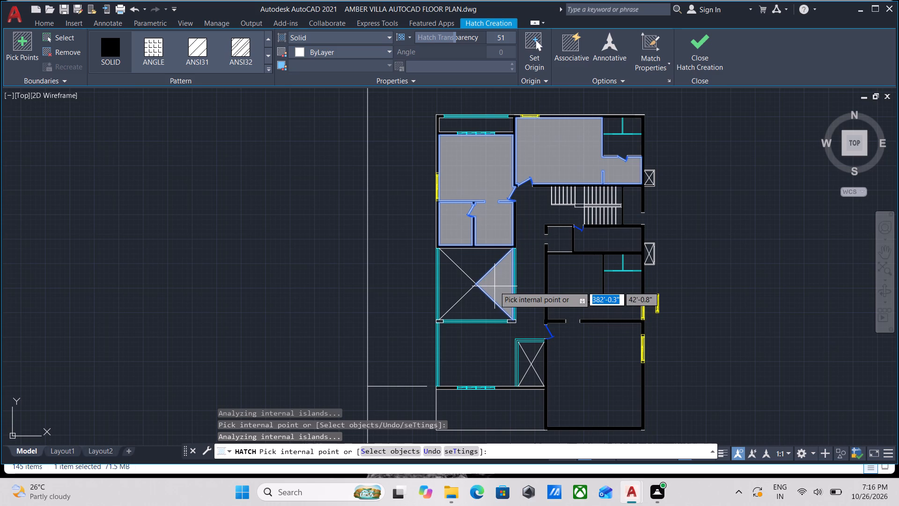
click(479, 302)
click(454, 282)
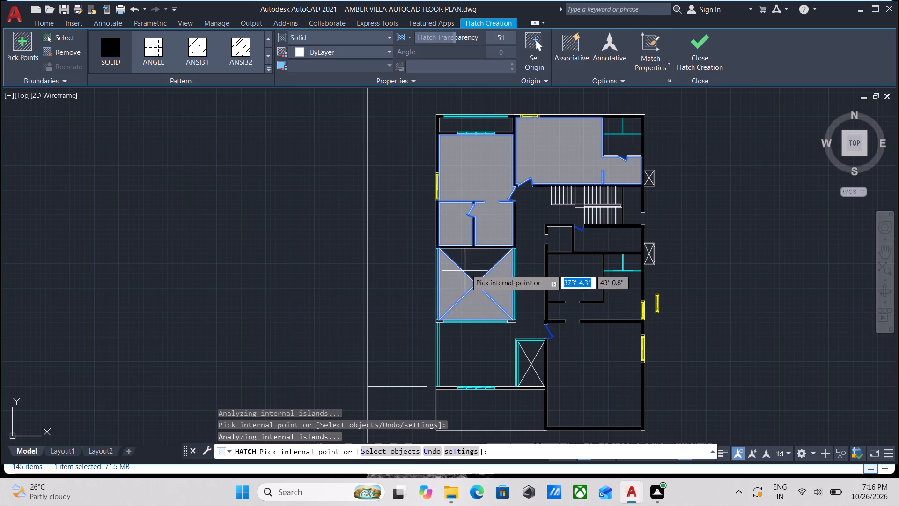
click(472, 265)
click(480, 342)
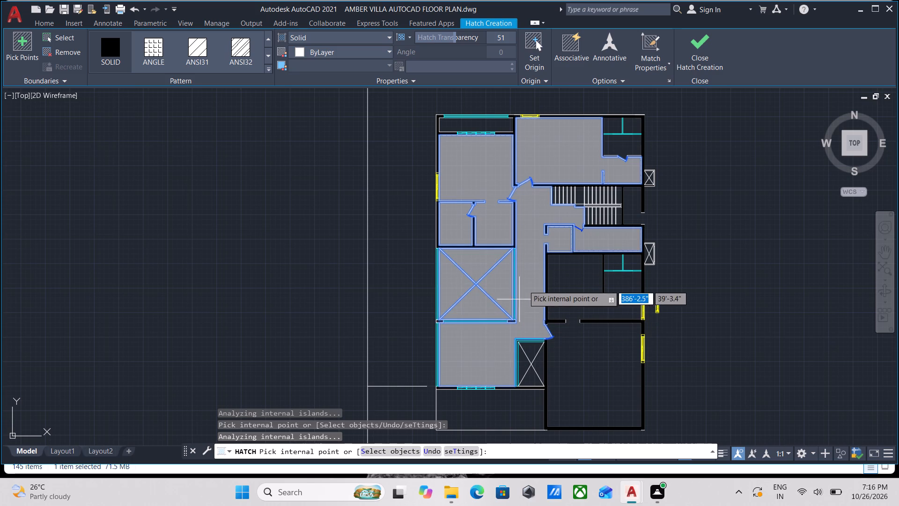
Fill the wide landing panel of the northern stair flight and the six treads west of it.
scroll(586, 181, up, 2)
click(568, 216)
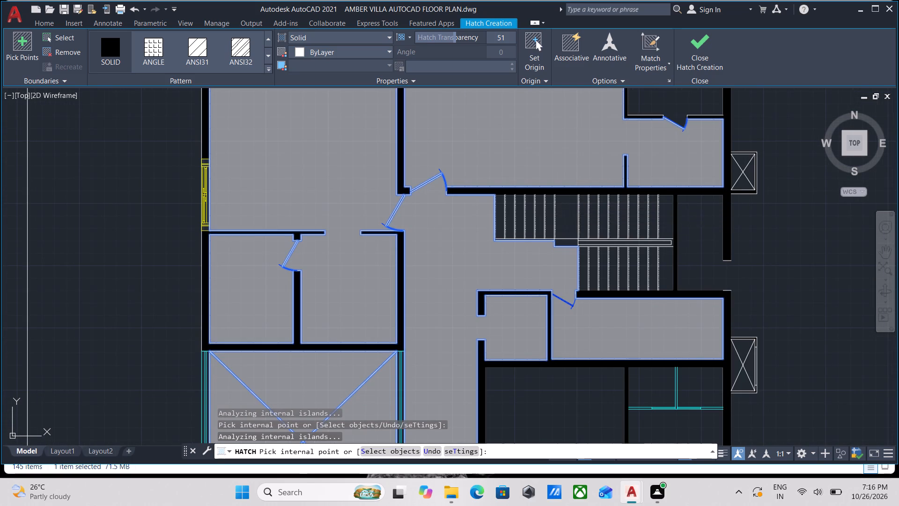
scroll(566, 216, up, 3)
click(485, 212)
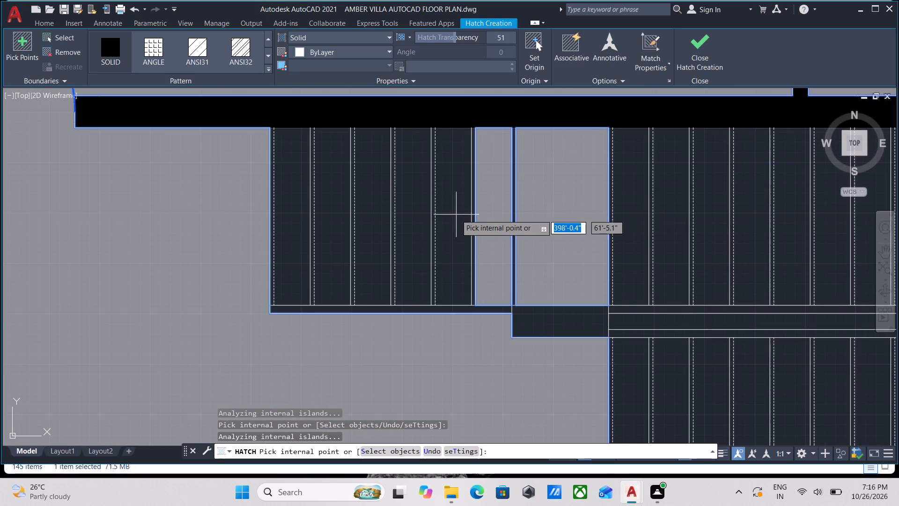
click(452, 215)
click(413, 217)
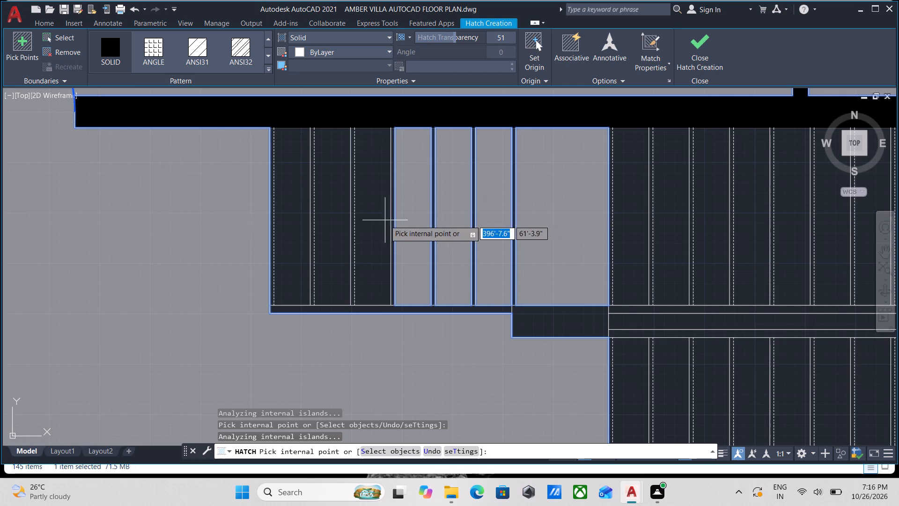
click(385, 220)
click(320, 220)
click(292, 219)
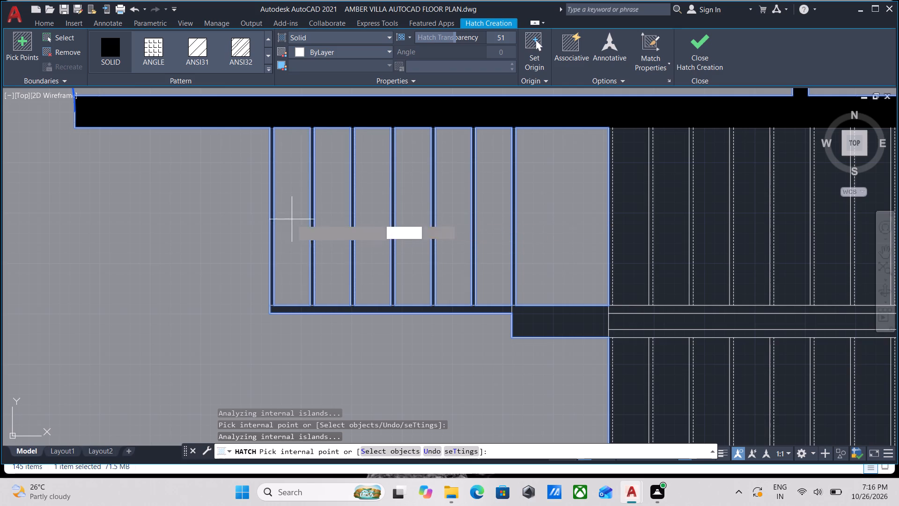
Fill the first three treads east of the wide landing panel in the northern stair flight.
scroll(493, 216, down, 1)
middle_drag(494, 216, 401, 247)
scroll(465, 221, down, 1)
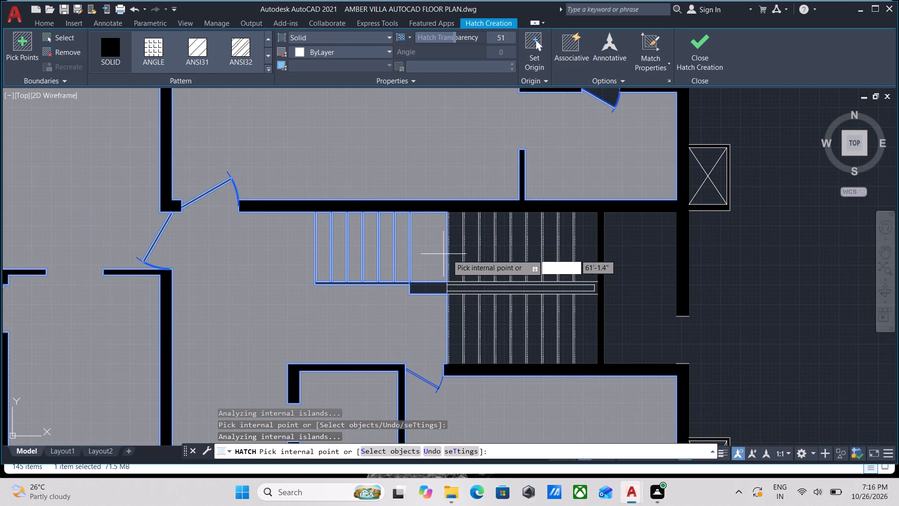
click(456, 256)
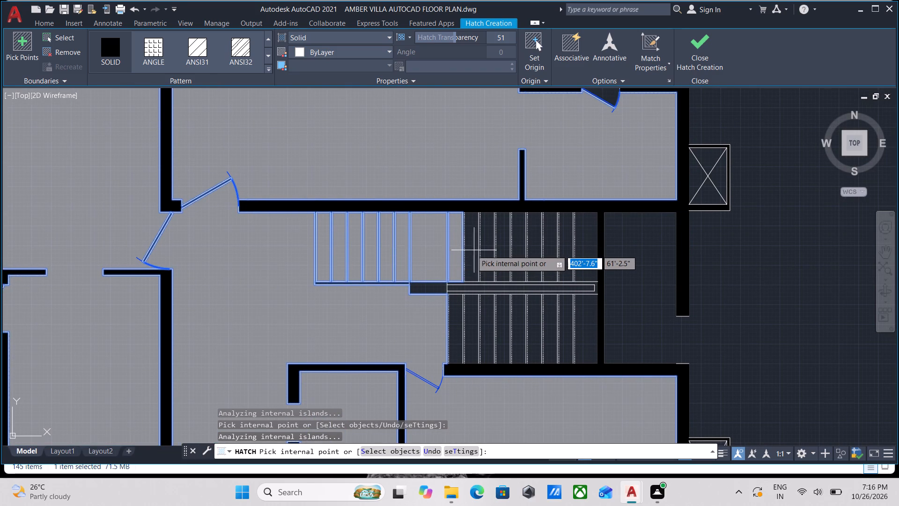
click(469, 250)
scroll(476, 250, up, 3)
click(499, 249)
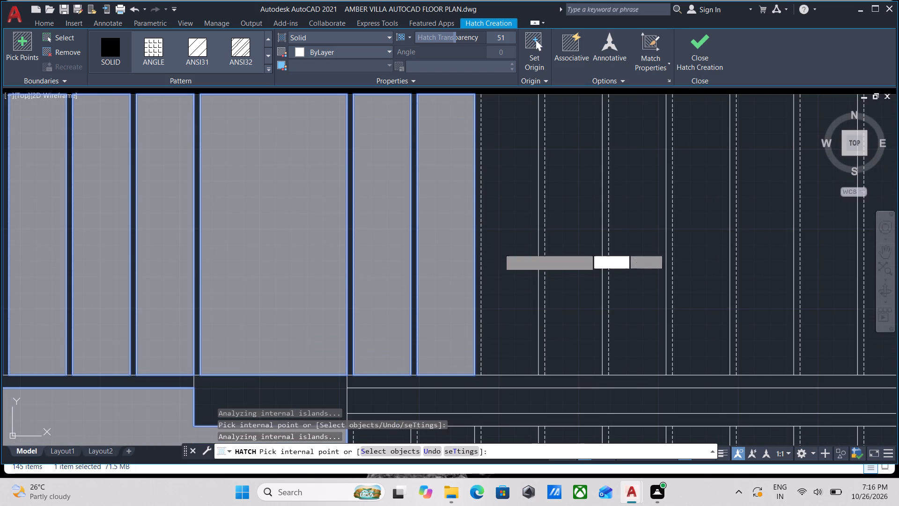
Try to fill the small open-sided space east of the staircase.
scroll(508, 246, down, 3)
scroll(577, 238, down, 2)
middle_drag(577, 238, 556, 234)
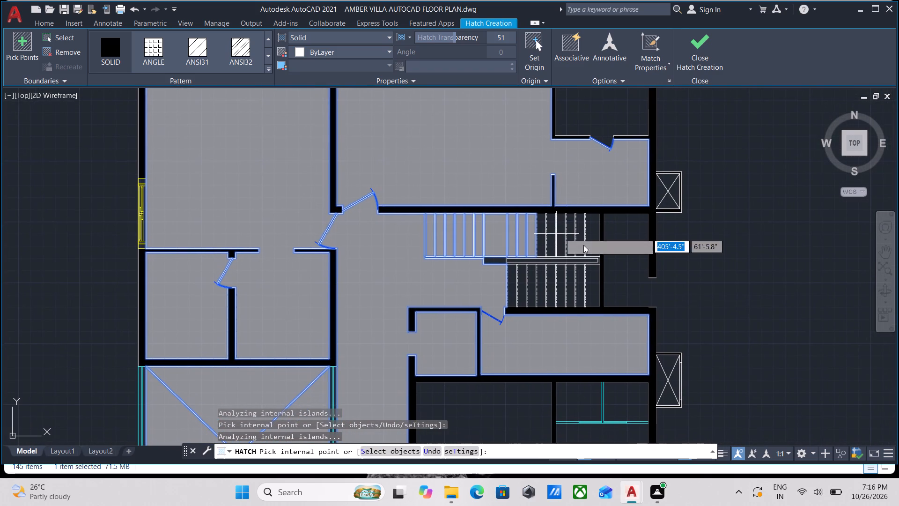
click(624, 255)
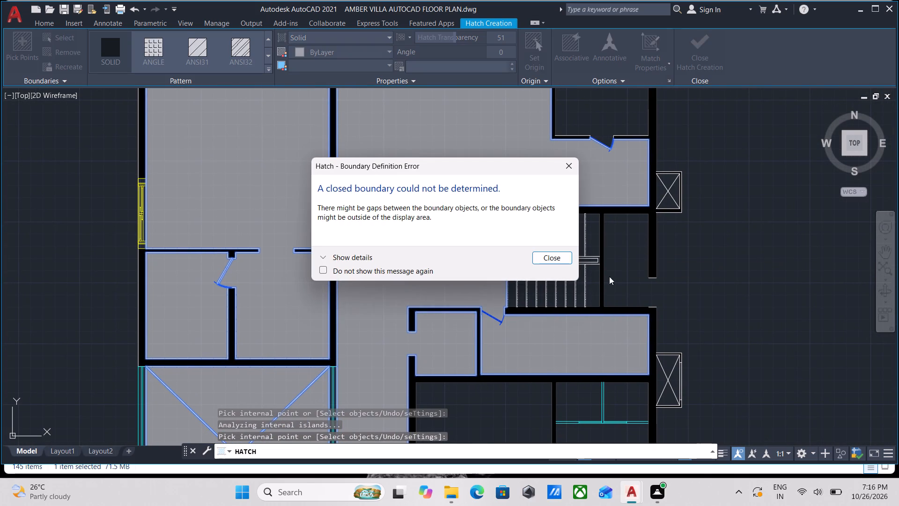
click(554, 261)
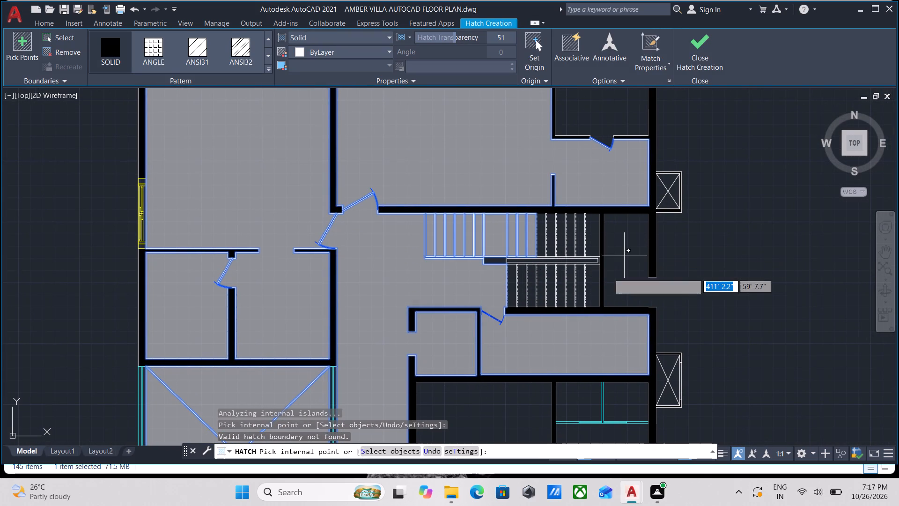
Fill all the treads of the southern stair flight, including the wider panel at its east end.
click(589, 289)
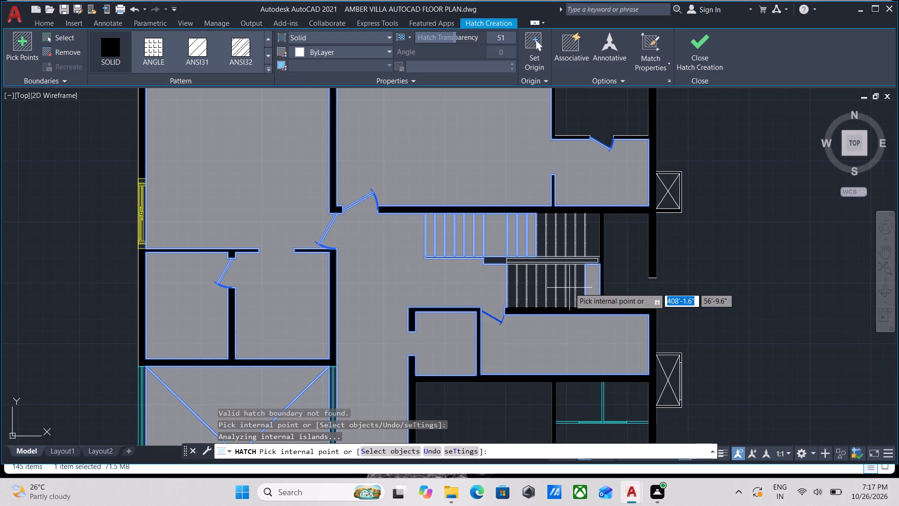
click(569, 288)
click(540, 286)
scroll(535, 286, up, 2)
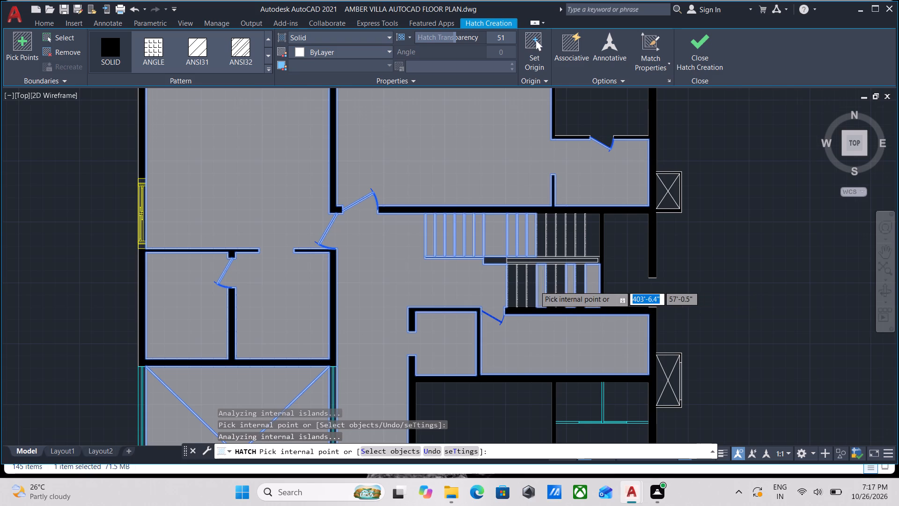
scroll(535, 286, up, 1)
click(473, 283)
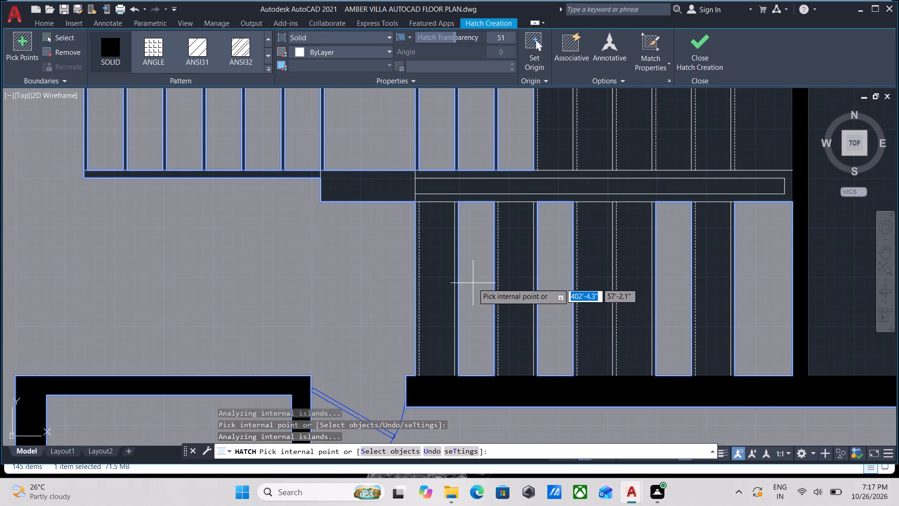
click(429, 269)
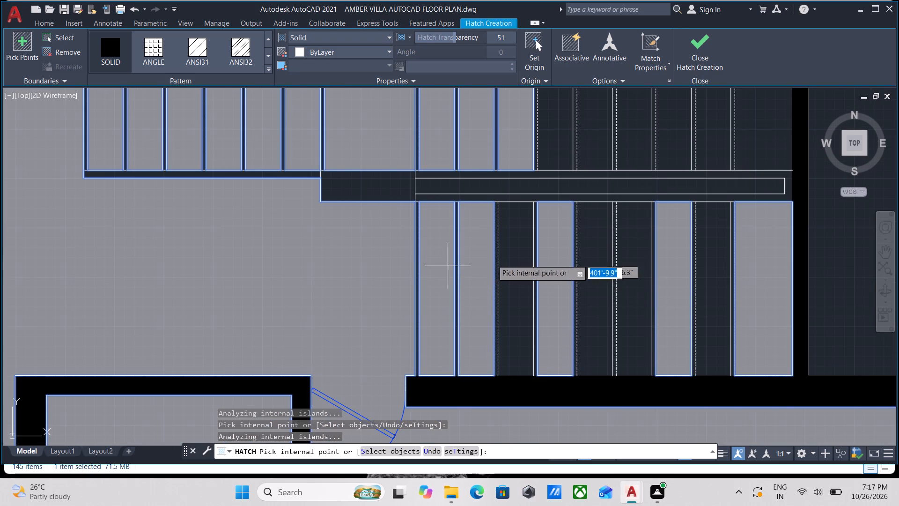
click(517, 275)
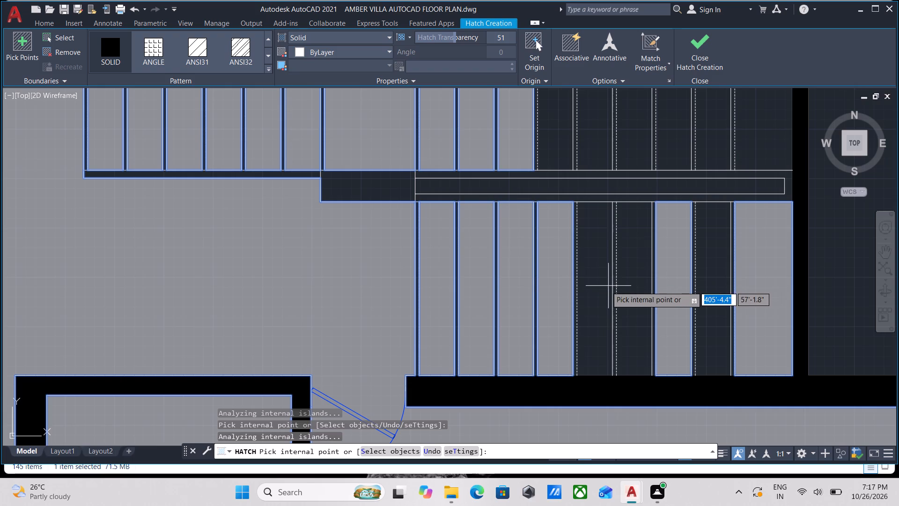
click(598, 289)
click(620, 286)
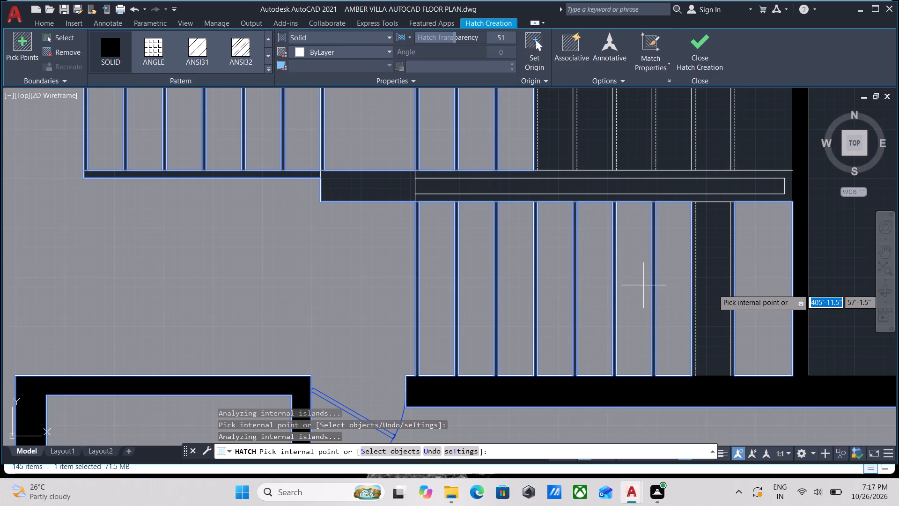
click(716, 287)
Fill the remaining treads at the east end of the northern stair flight.
middle_drag(618, 205, 611, 304)
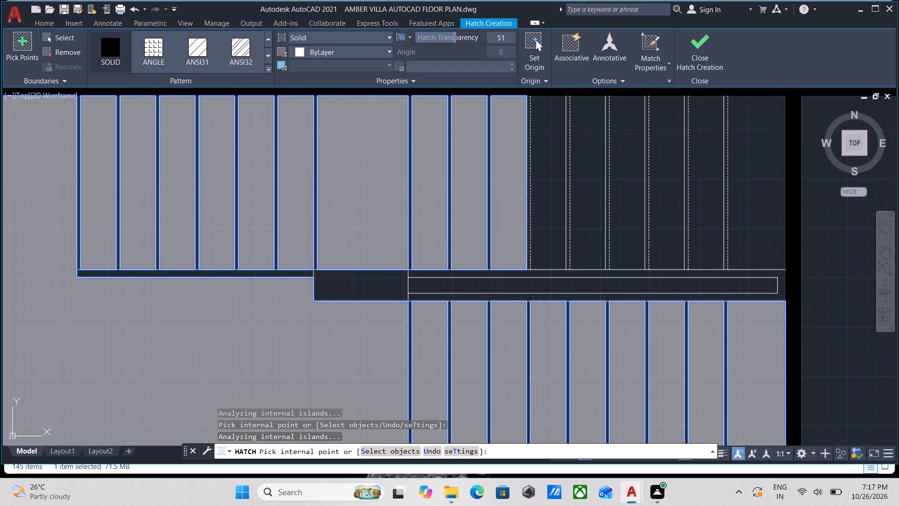
click(545, 212)
click(618, 219)
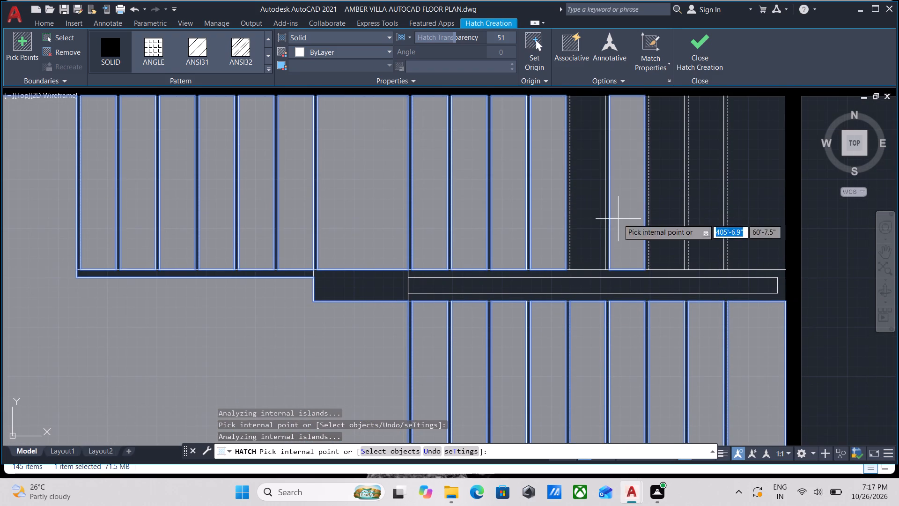
click(697, 211)
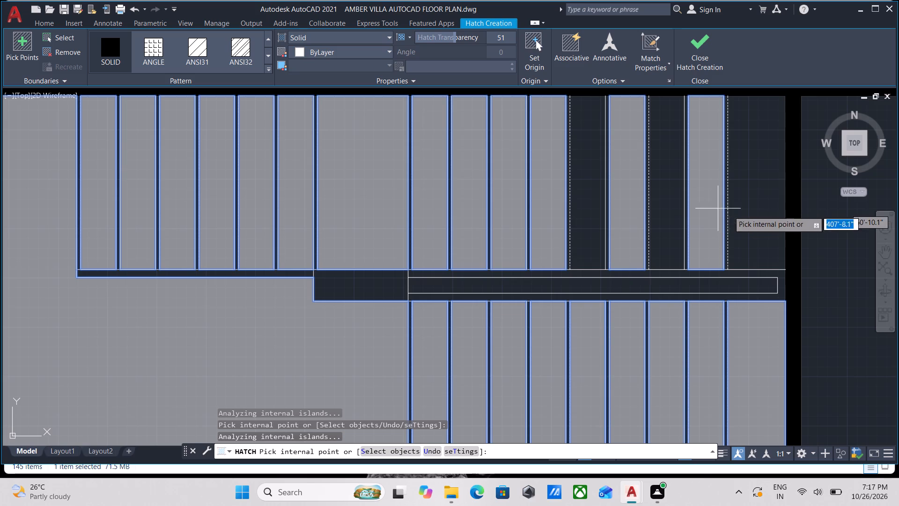
click(743, 215)
scroll(743, 215, down, 1)
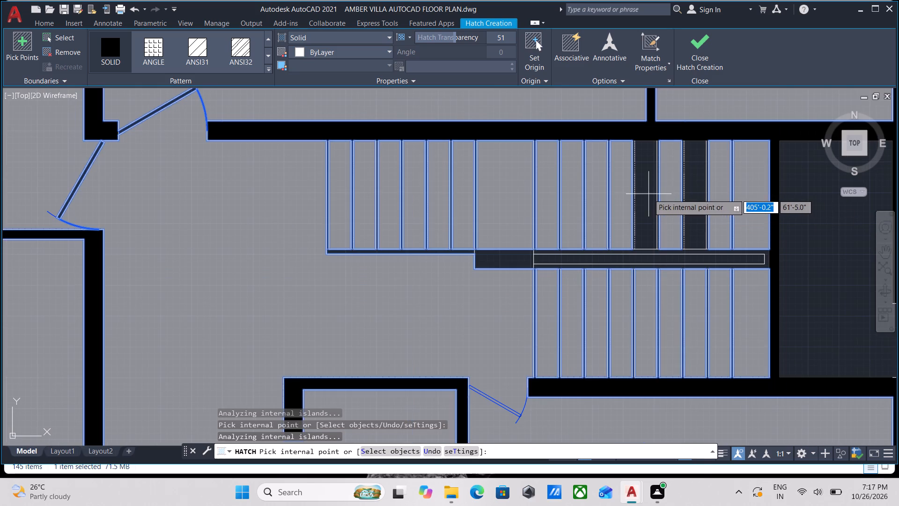
click(648, 194)
click(693, 194)
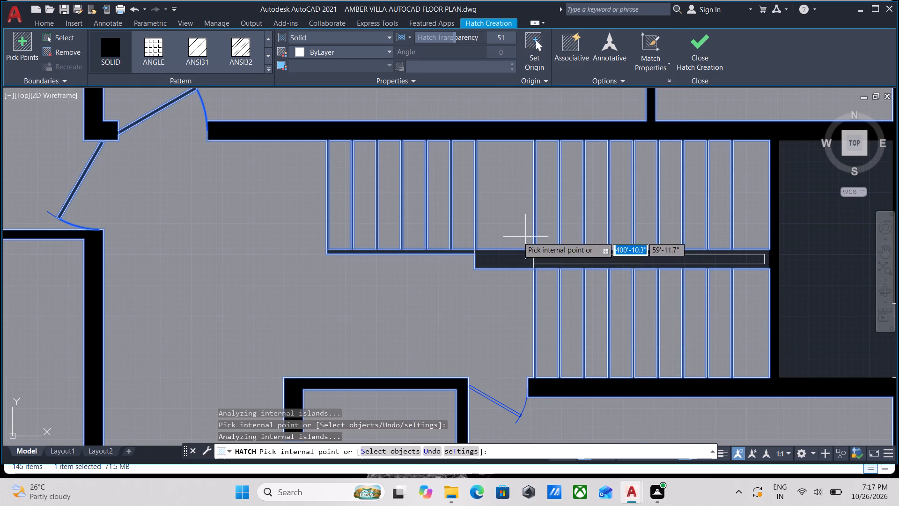
Fill the narrow strip between the two stair flights and finish this floor hatch.
scroll(584, 206, down, 2)
scroll(628, 228, up, 2)
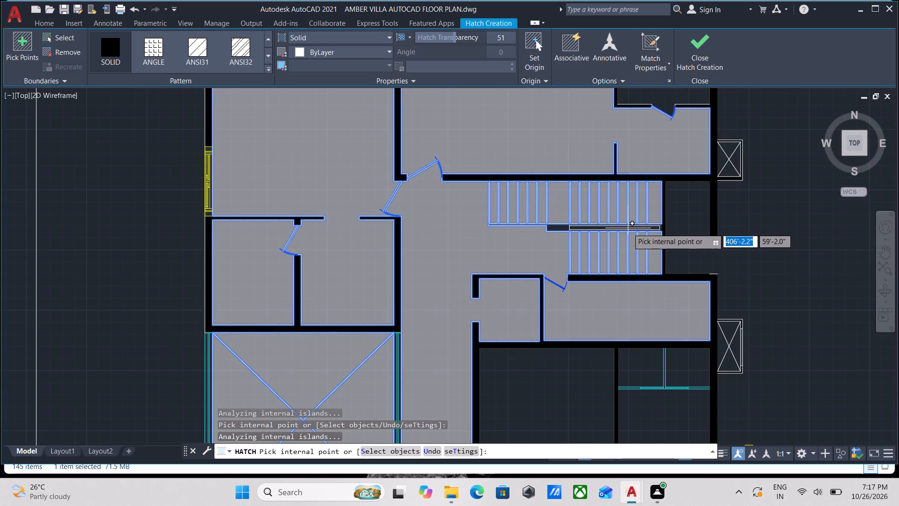
scroll(628, 228, up, 2)
click(606, 225)
scroll(500, 221, down, 3)
middle_drag(497, 221, 517, 218)
scroll(427, 239, down, 2)
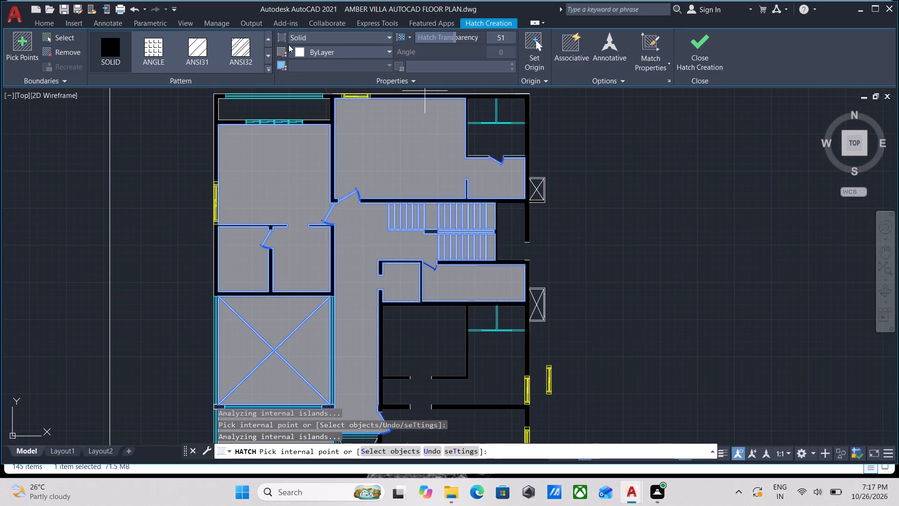
click(694, 58)
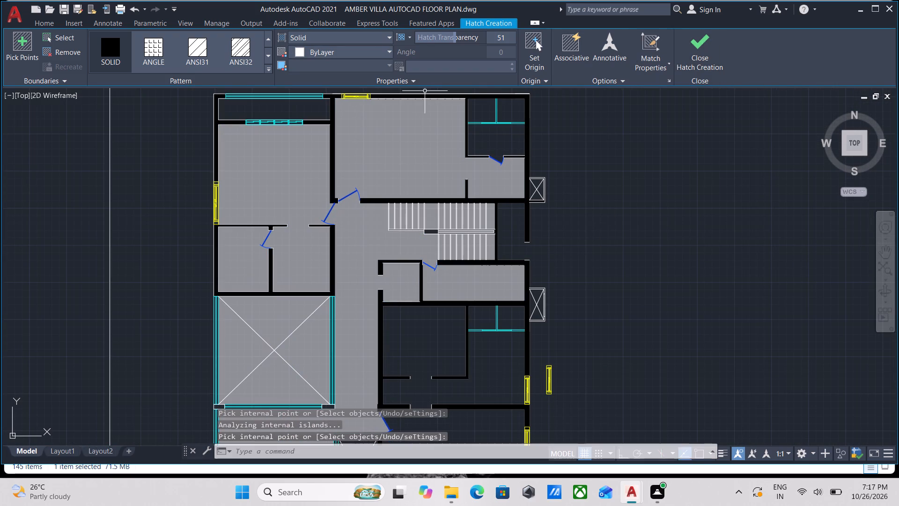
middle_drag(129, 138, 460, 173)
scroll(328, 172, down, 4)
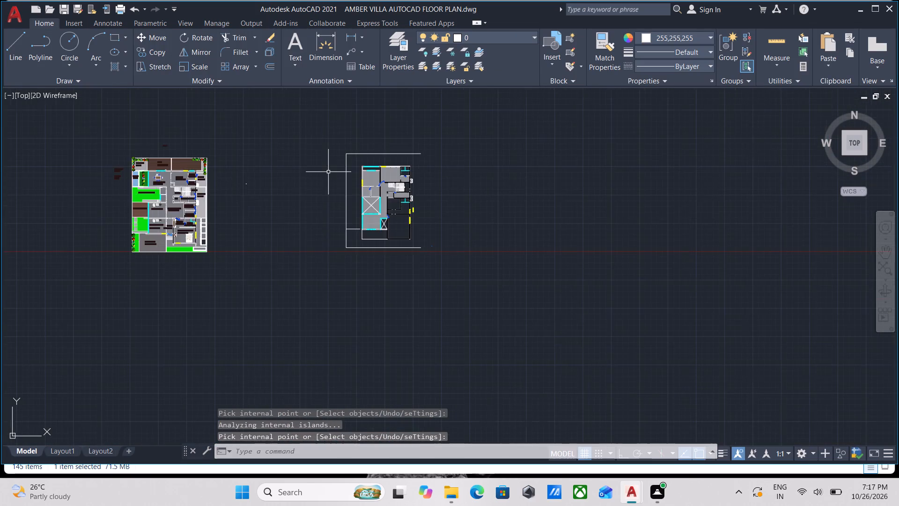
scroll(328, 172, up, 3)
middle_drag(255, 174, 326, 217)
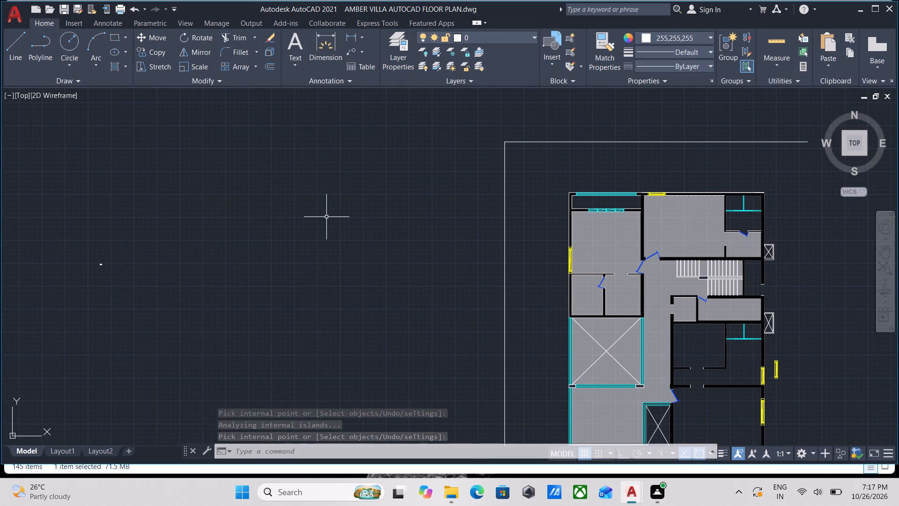
Fill the block and the thin rail strips between the two stair flights with solid hatch, colour 0,0,0, transparency 0.
key(h)
key(Return)
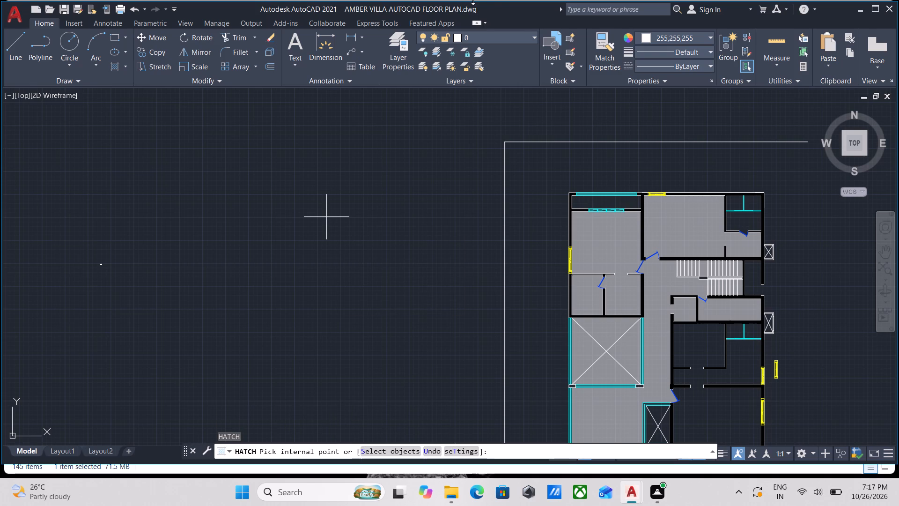
click(301, 47)
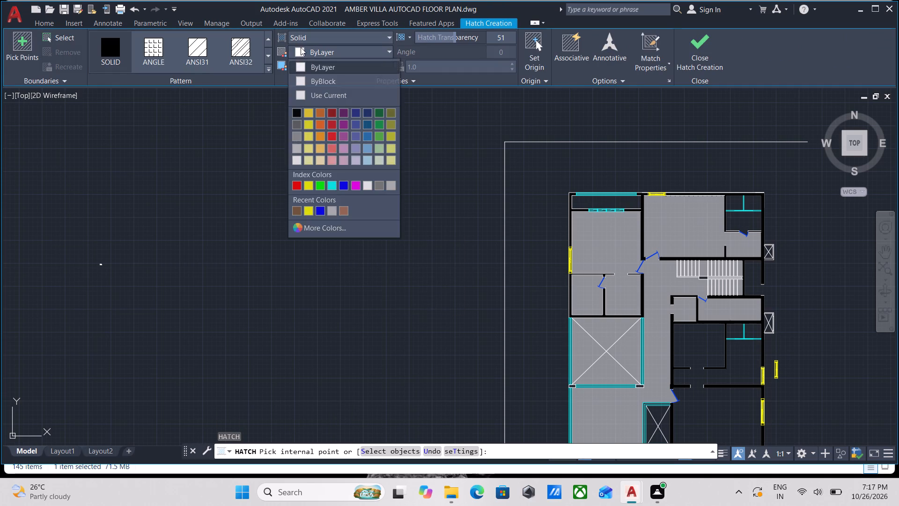
click(296, 112)
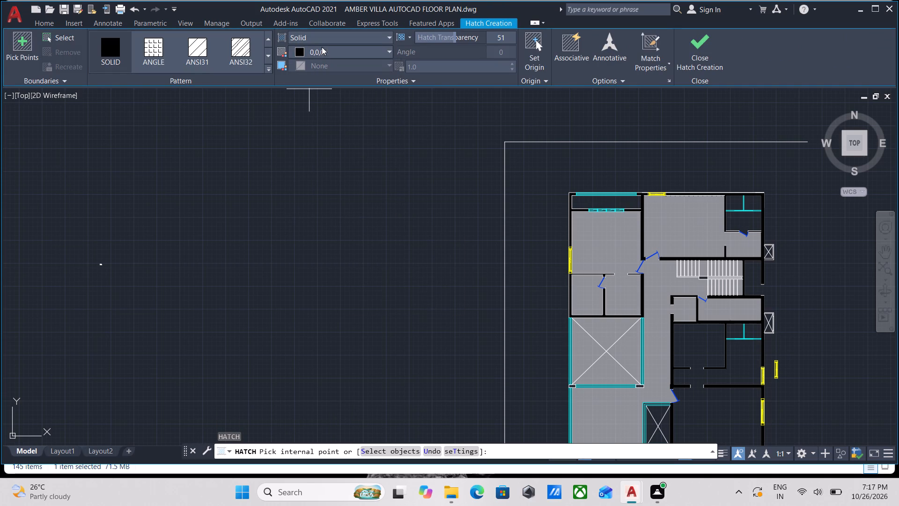
drag(453, 38, 357, 40)
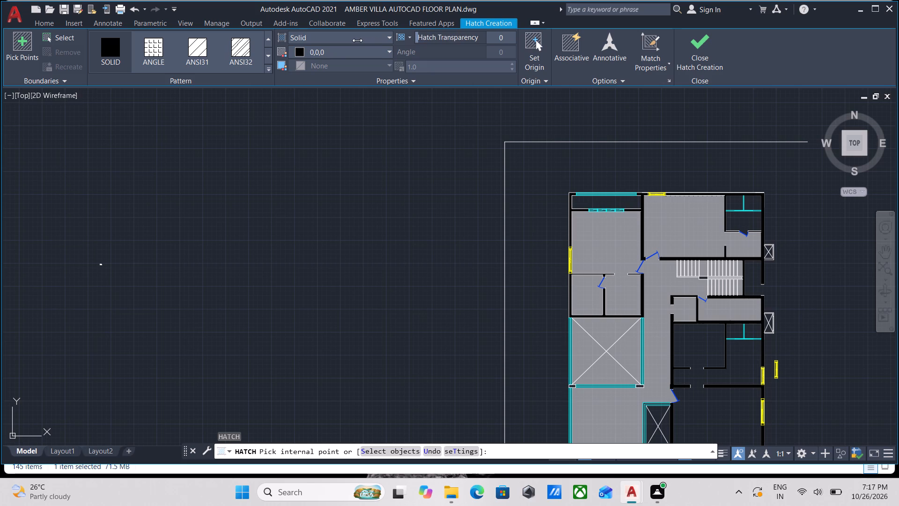
drag(357, 40, 356, 40)
scroll(786, 227, up, 2)
scroll(794, 223, down, 1)
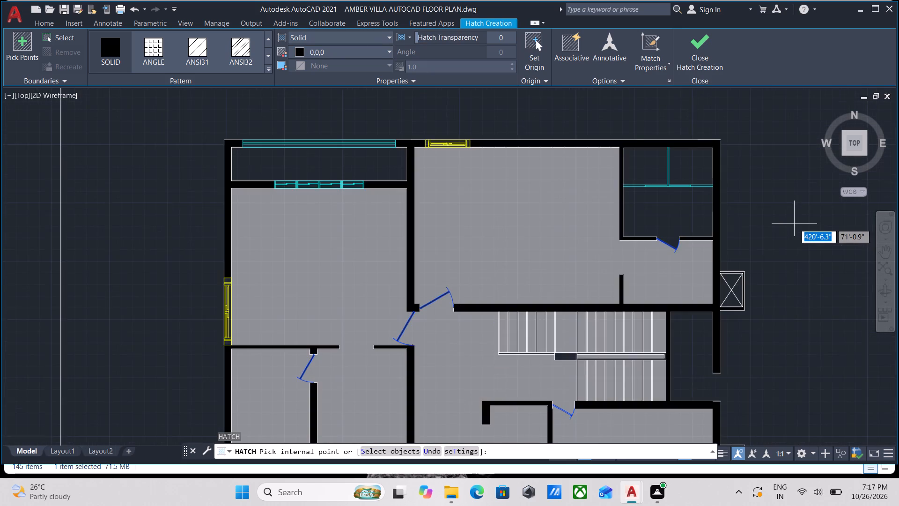
middle_drag(794, 223, 622, 140)
scroll(468, 201, up, 2)
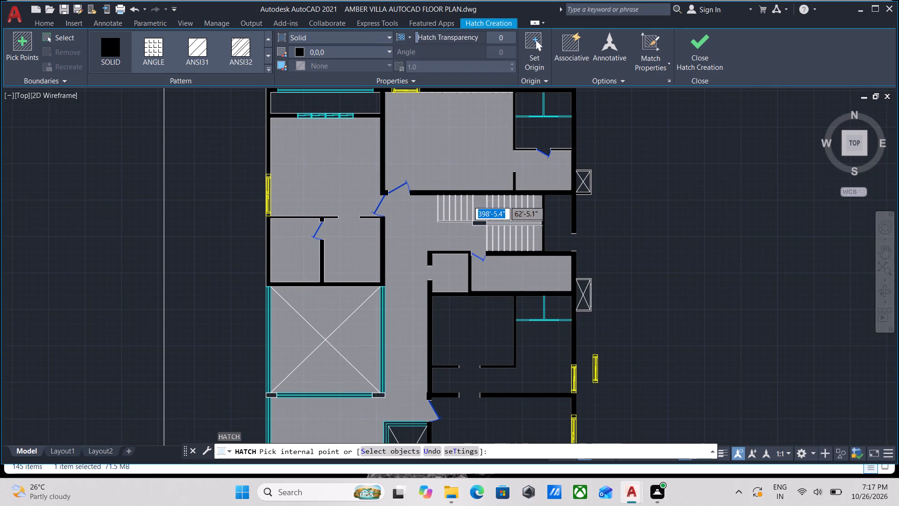
scroll(468, 201, up, 1)
scroll(490, 282, up, 1)
click(498, 294)
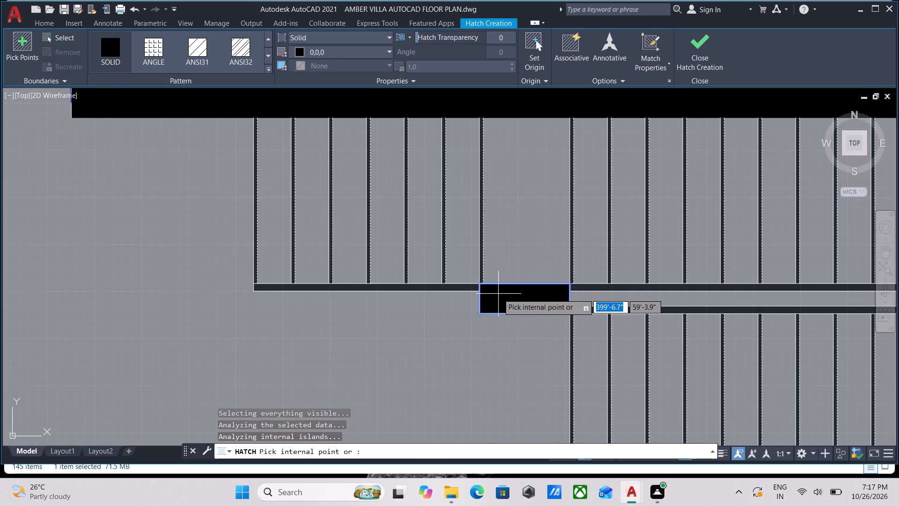
click(645, 290)
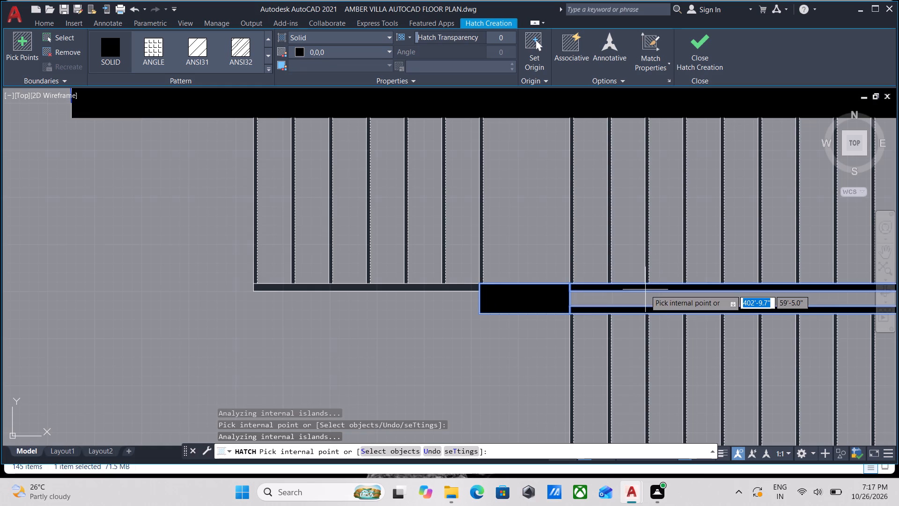
click(365, 285)
scroll(365, 285, down, 3)
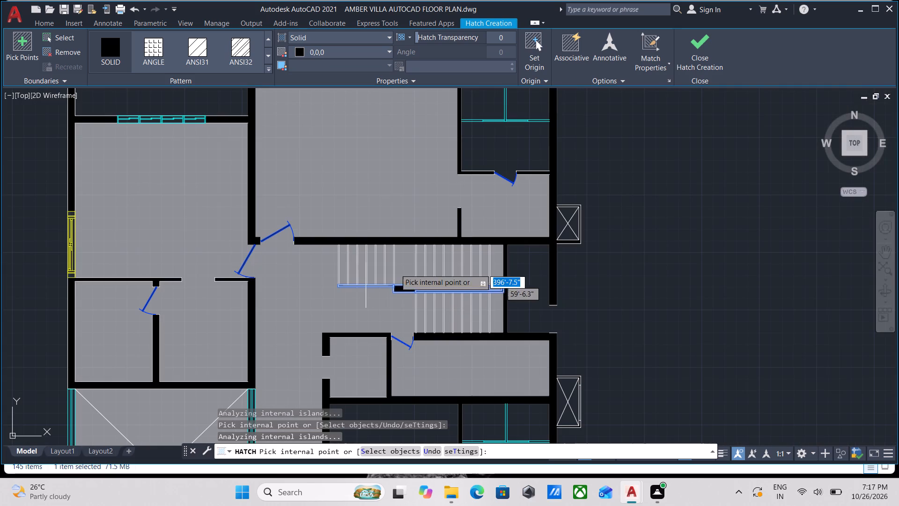
scroll(651, 167, down, 1)
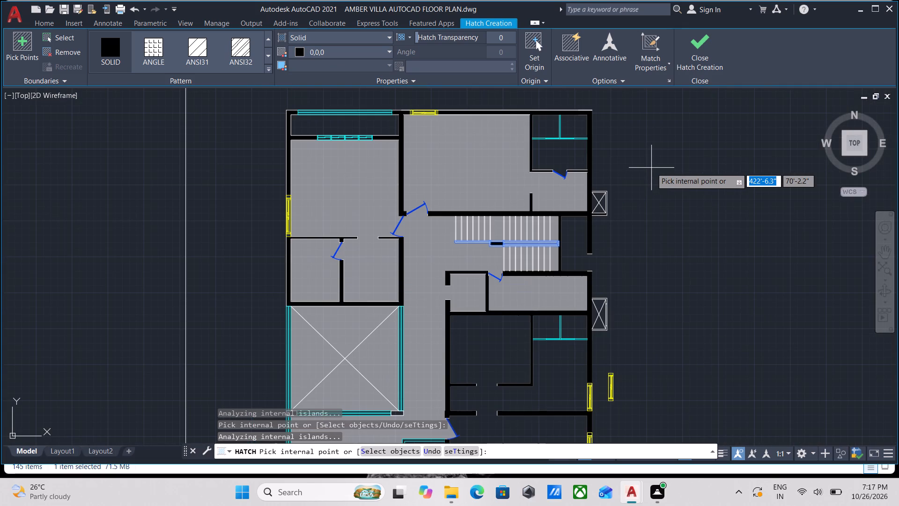
middle_drag(660, 205, 699, 144)
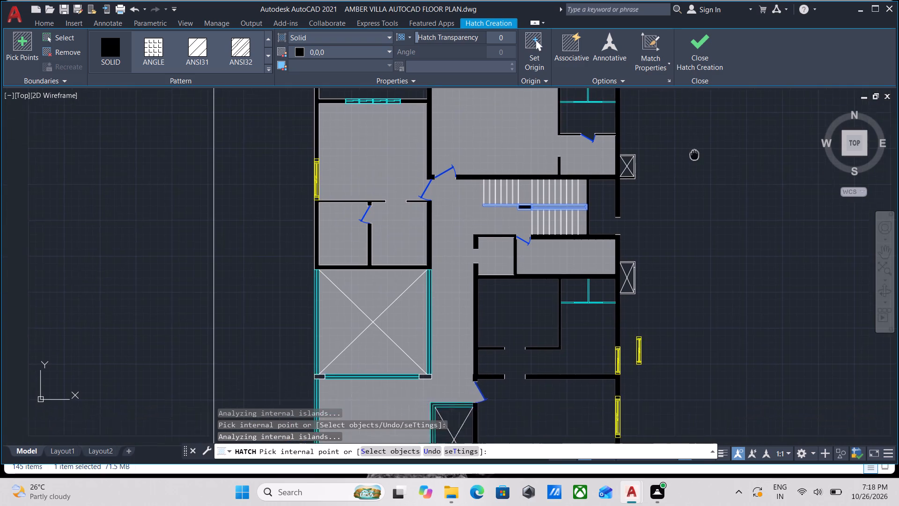
middle_drag(699, 144, 709, 123)
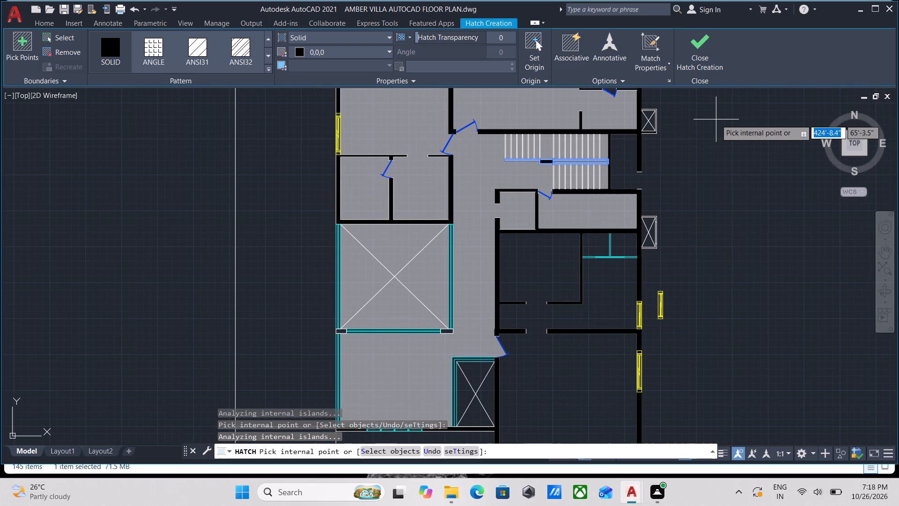
click(706, 45)
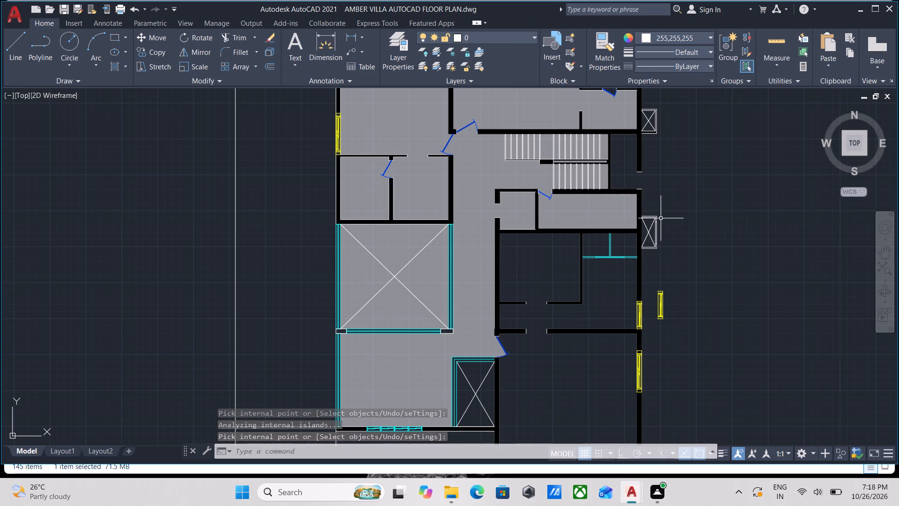
Examine the loose window outside the east wall, the unfilled southern rooms and the furnished plan to the west.
scroll(675, 352, up, 2)
middle_drag(638, 273, 648, 334)
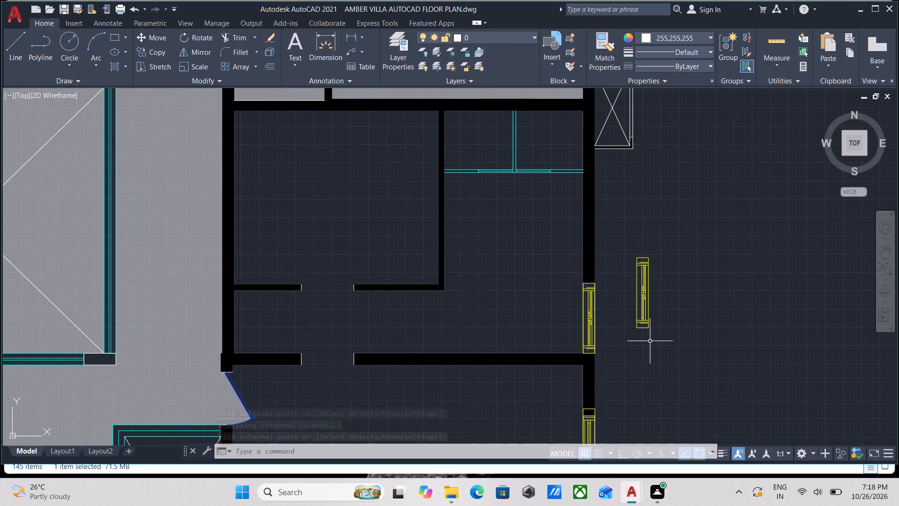
scroll(650, 341, down, 1)
scroll(652, 341, up, 2)
click(652, 341)
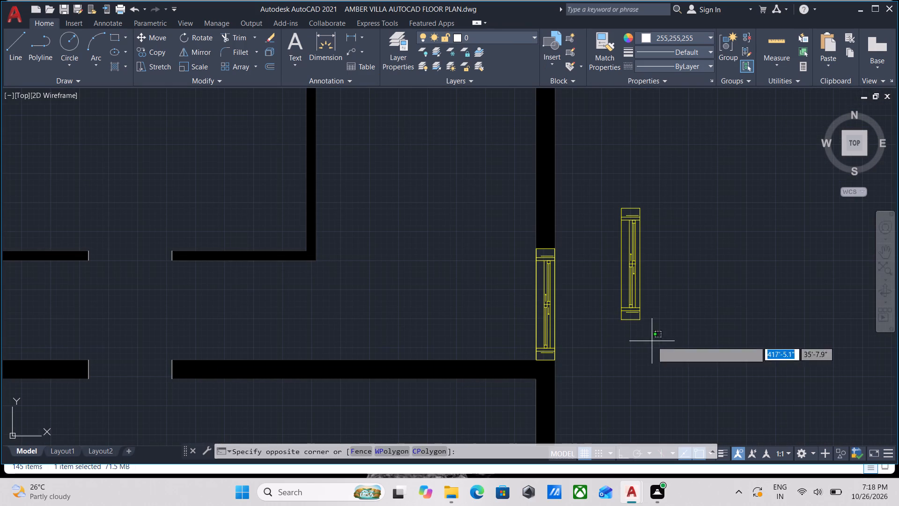
click(611, 248)
scroll(626, 259, down, 2)
middle_drag(626, 260, 636, 344)
scroll(639, 352, down, 2)
middle_drag(639, 352, 651, 313)
scroll(650, 325, up, 2)
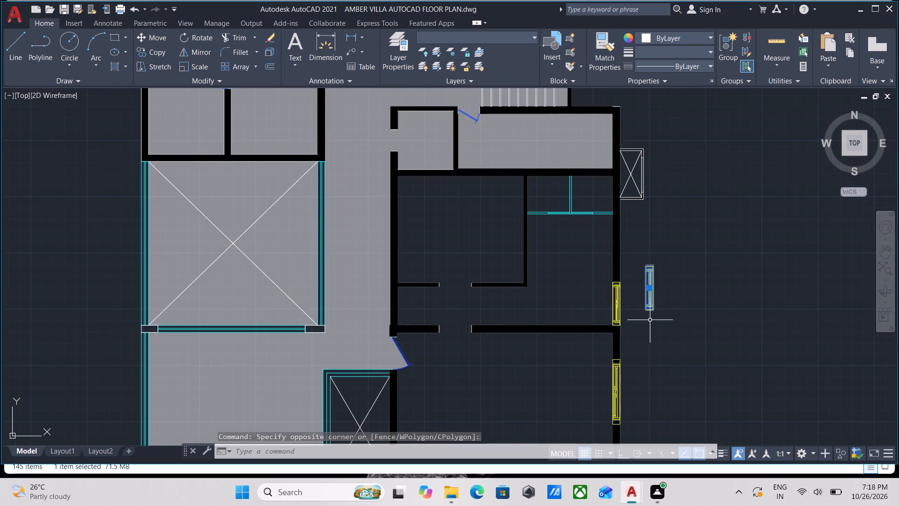
scroll(650, 275, down, 2)
scroll(565, 321, up, 3)
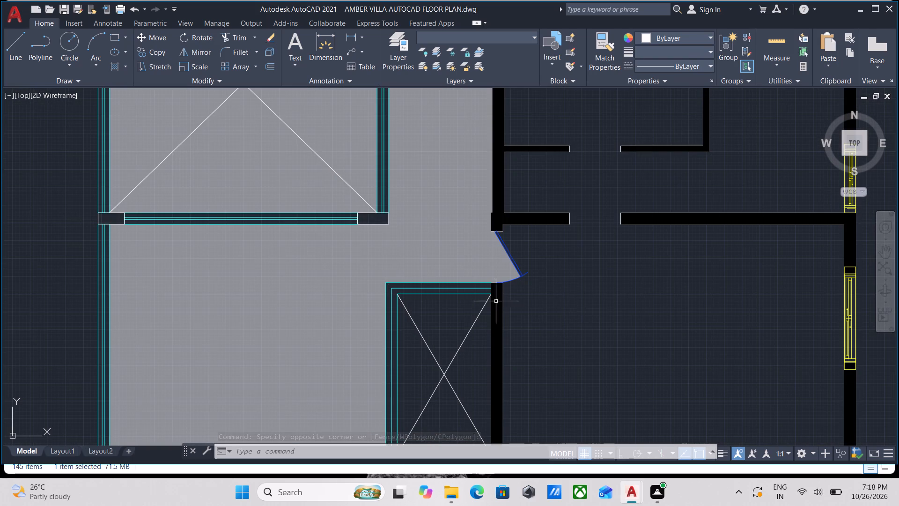
scroll(579, 300, down, 3)
scroll(621, 314, down, 1)
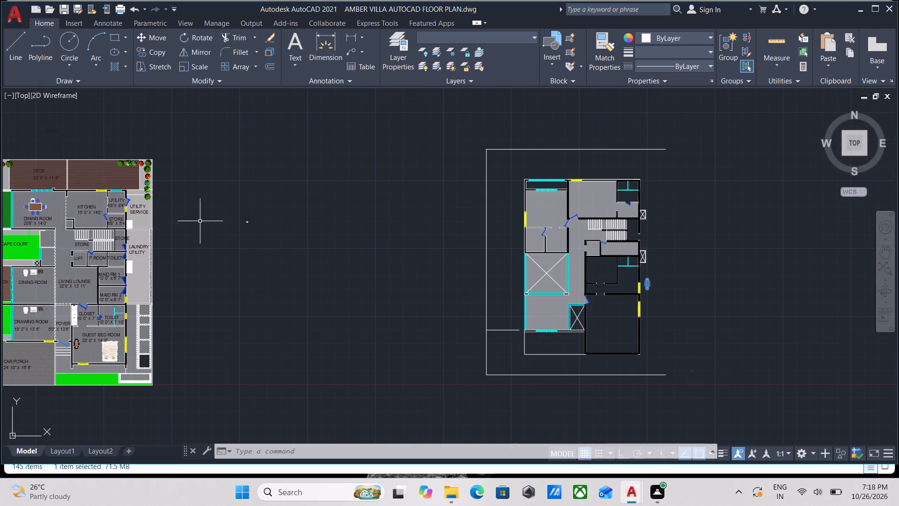
scroll(233, 213, up, 2)
scroll(305, 250, up, 2)
scroll(189, 212, up, 1)
middle_drag(189, 212, 243, 256)
scroll(243, 256, up, 1)
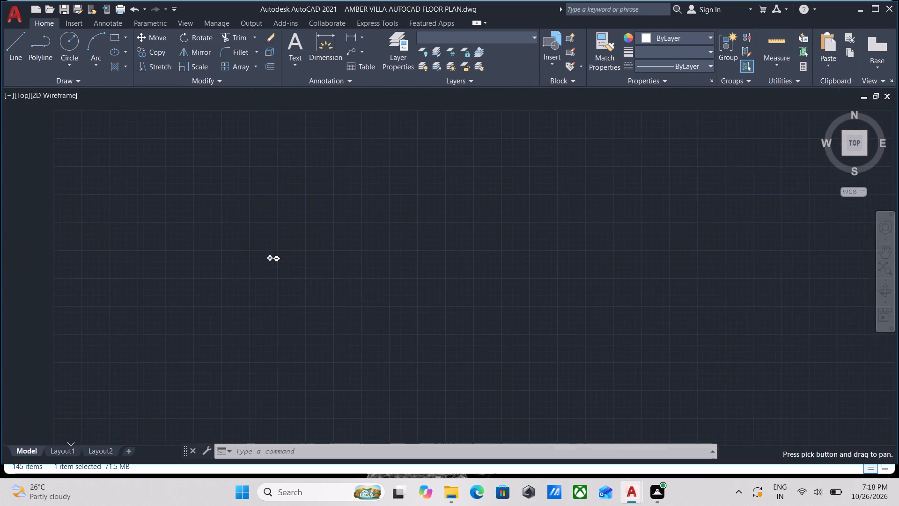
scroll(304, 257, down, 3)
scroll(427, 268, down, 1)
middle_drag(427, 268, 89, 298)
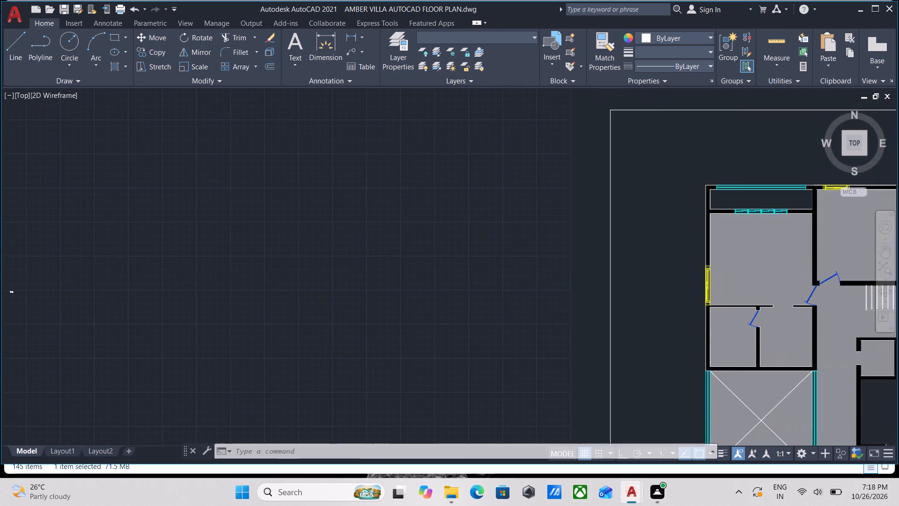
scroll(351, 294, down, 3)
middle_drag(351, 294, 252, 303)
scroll(294, 281, up, 3)
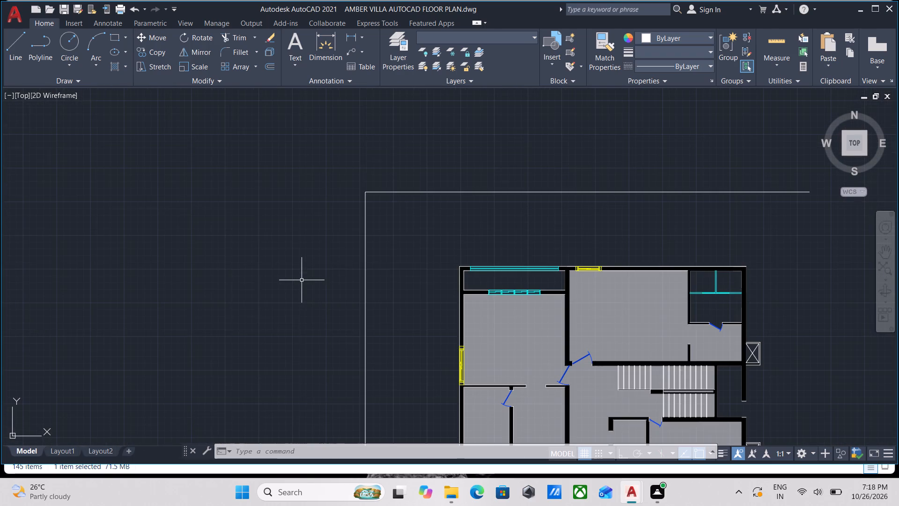
Fill the narrow space at the plan's northwest corner with solid hatch using the current colour at transparency 50.
key(h)
key(Return)
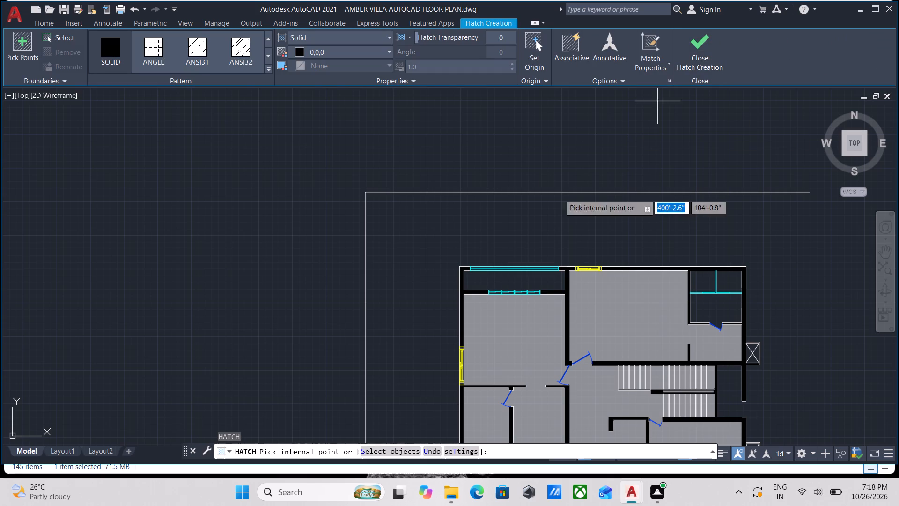
click(302, 47)
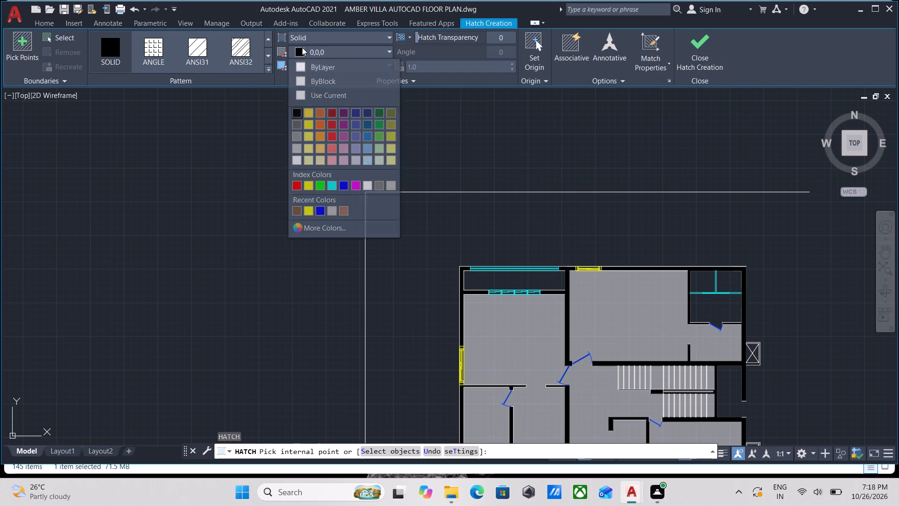
click(300, 93)
scroll(507, 283, up, 3)
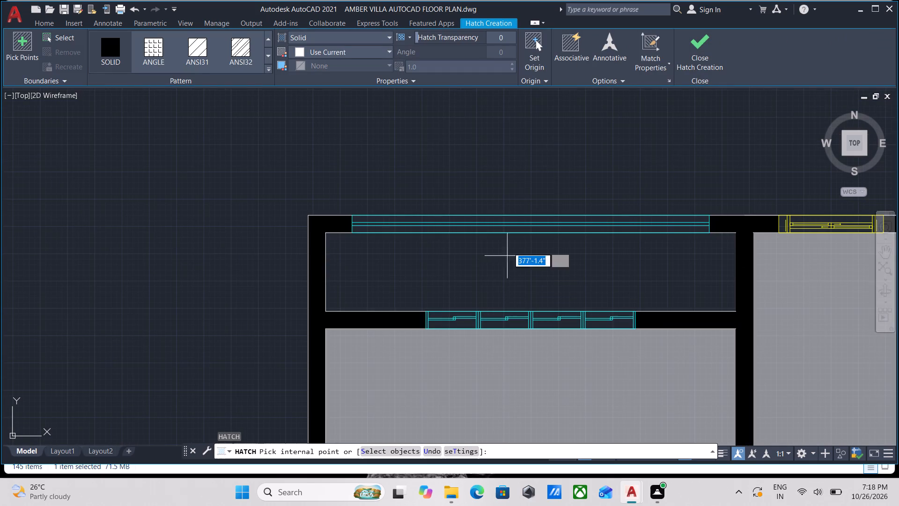
scroll(428, 265, down, 1)
click(428, 265)
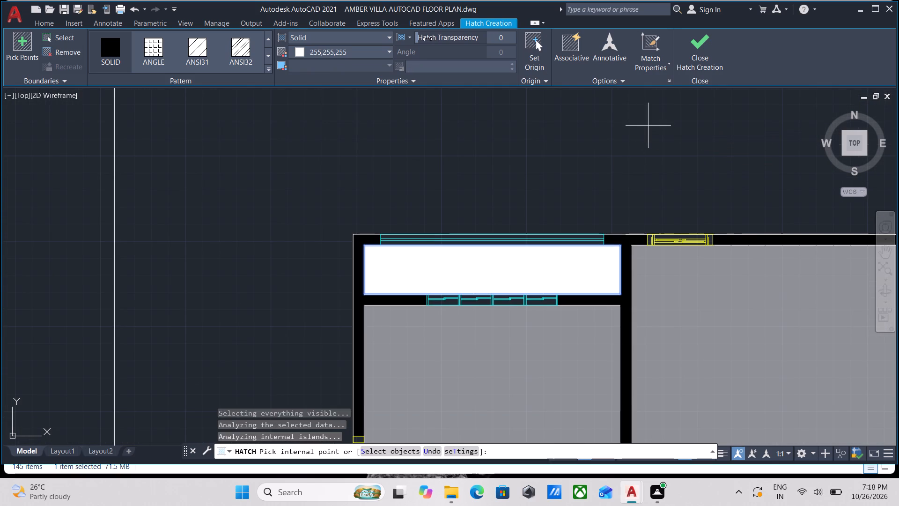
drag(418, 35, 479, 39)
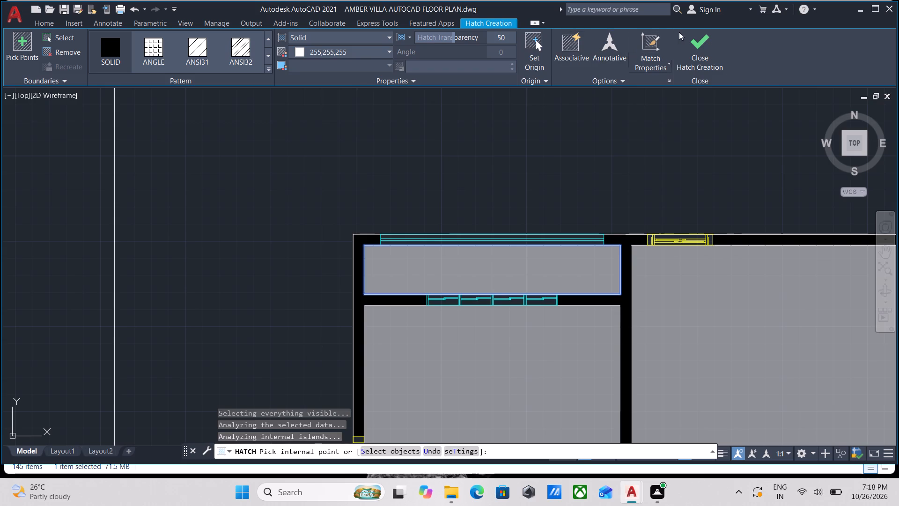
click(693, 48)
Fill the northeast toilet's main area and its two northern compartments with the 255,255,255 solid hatch at transparency 50.
scroll(544, 191, down, 3)
middle_drag(539, 191, 482, 192)
scroll(611, 227, up, 2)
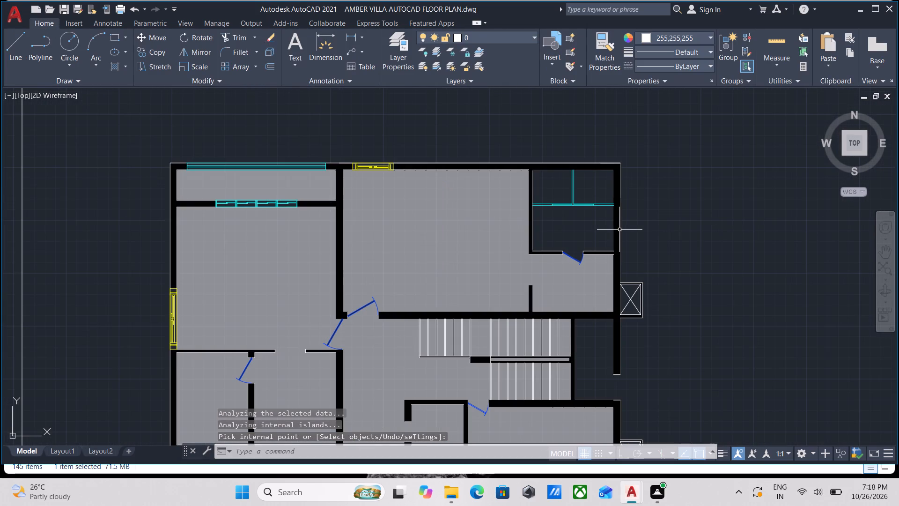
key(h)
key(Return)
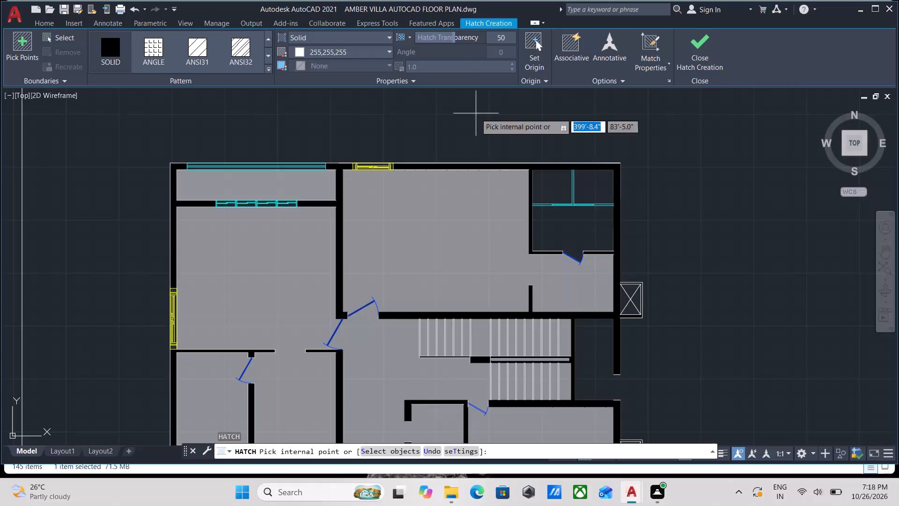
click(558, 213)
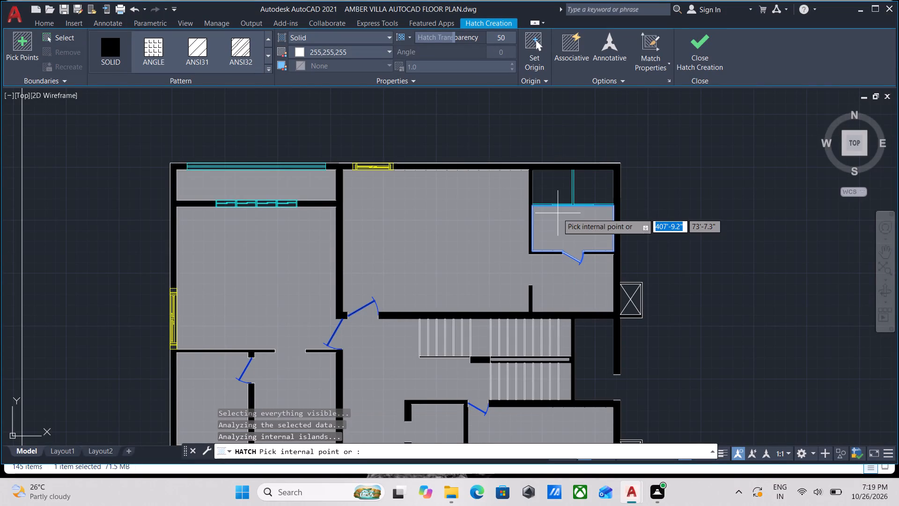
scroll(556, 191, up, 2)
click(556, 190)
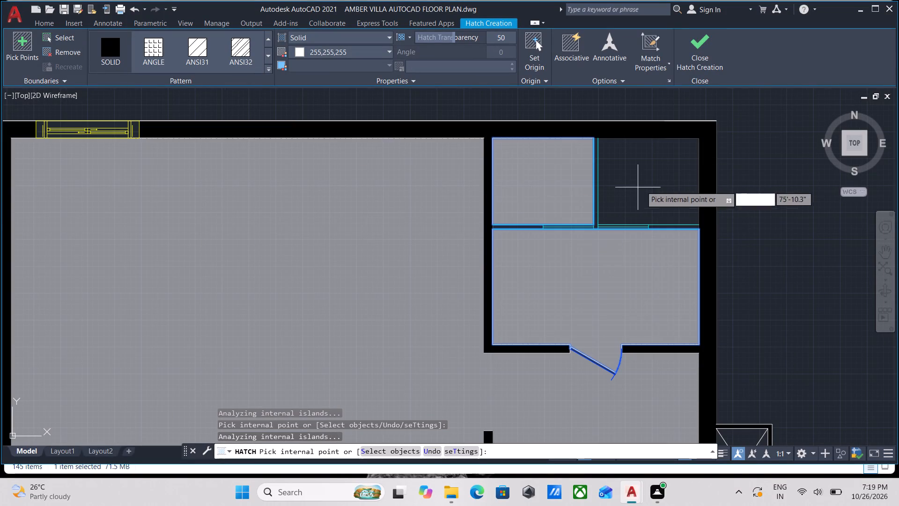
click(651, 183)
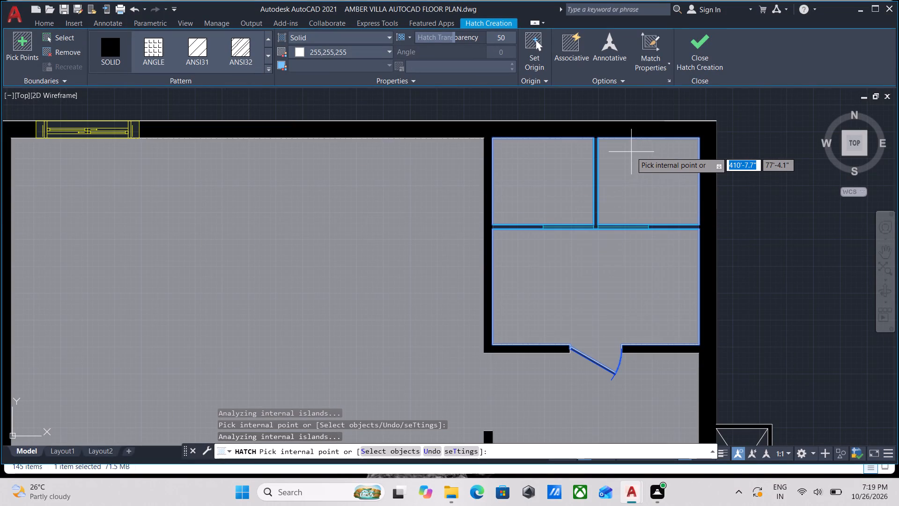
key(Escape)
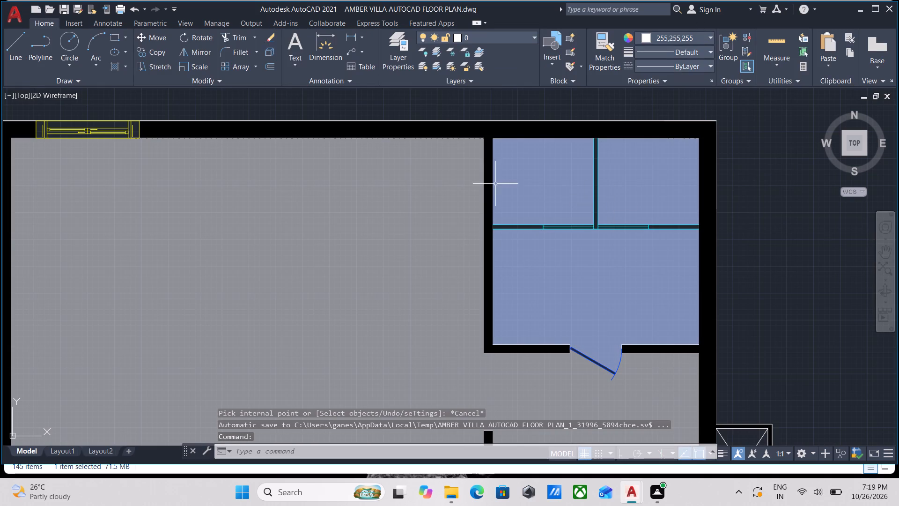
Fill the eastern end piece of the northeast toilet's compartment partition with solid hatch, colour 0,0,0, transparency 50.
key(h)
key(Return)
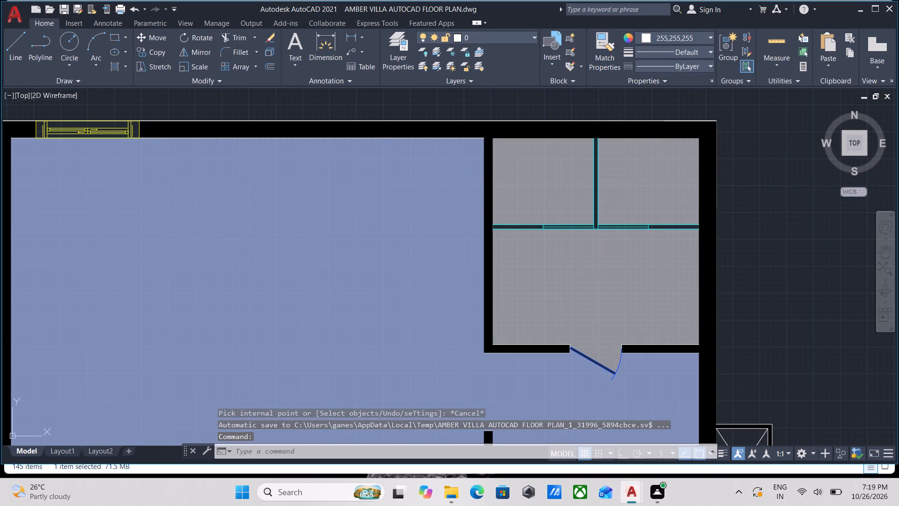
scroll(434, 146, down, 2)
scroll(590, 165, down, 1)
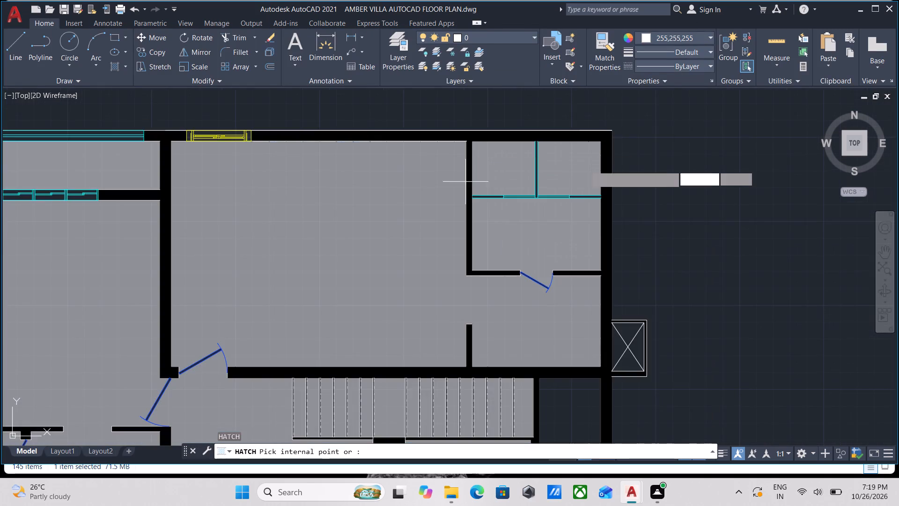
scroll(618, 143, down, 2)
middle_drag(618, 143, 612, 201)
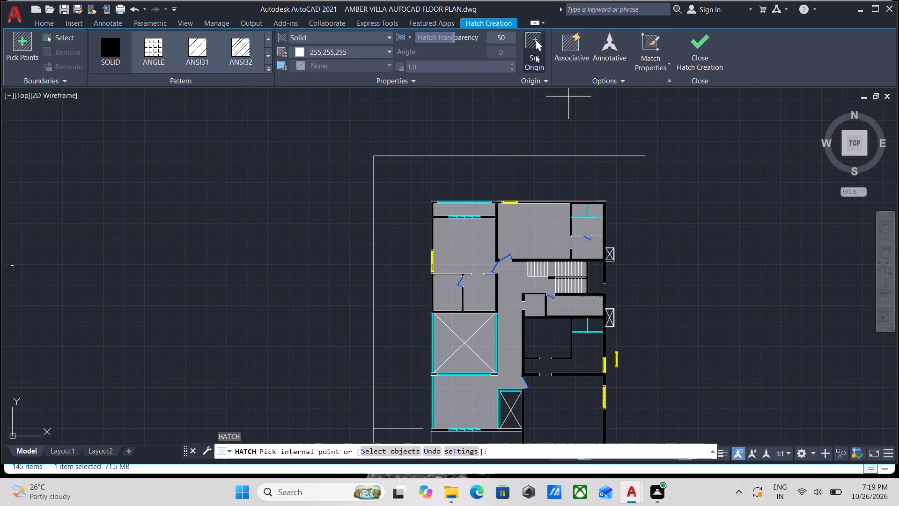
scroll(623, 88, up, 2)
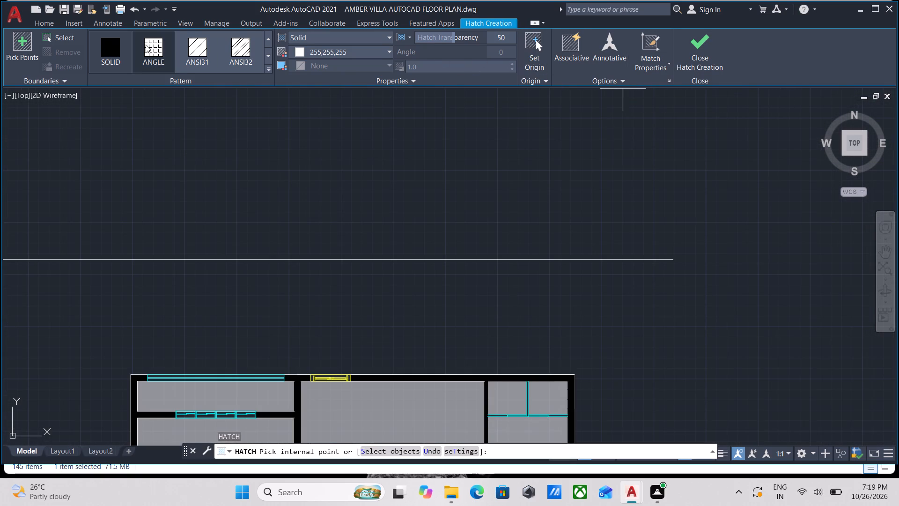
click(108, 43)
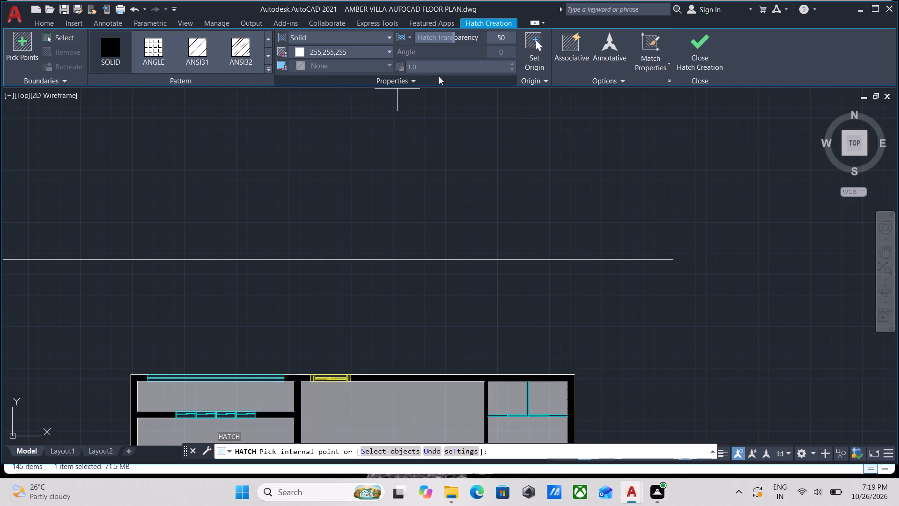
middle_drag(485, 367, 476, 315)
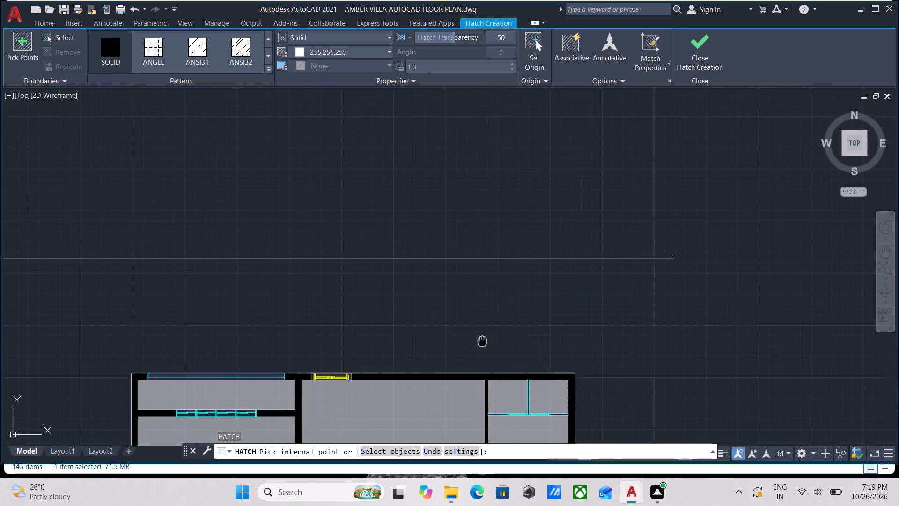
middle_drag(476, 315, 465, 224)
scroll(536, 261, up, 5)
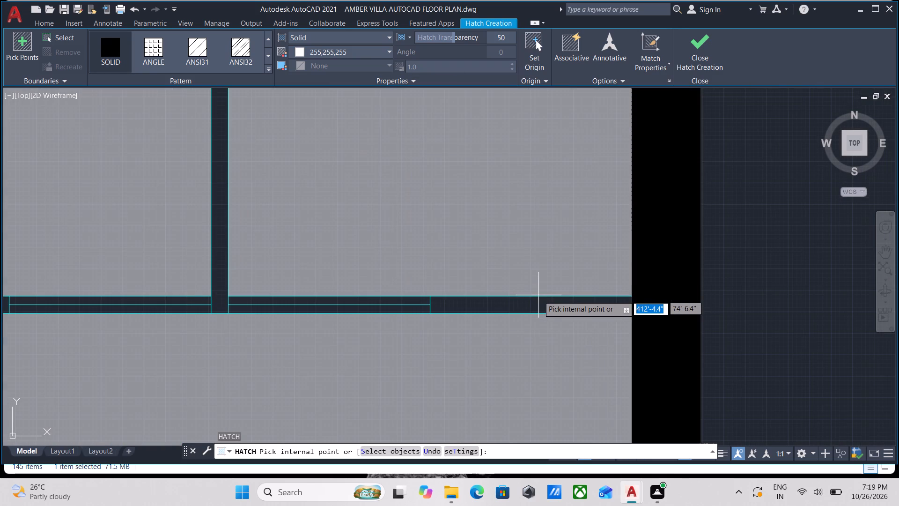
click(533, 305)
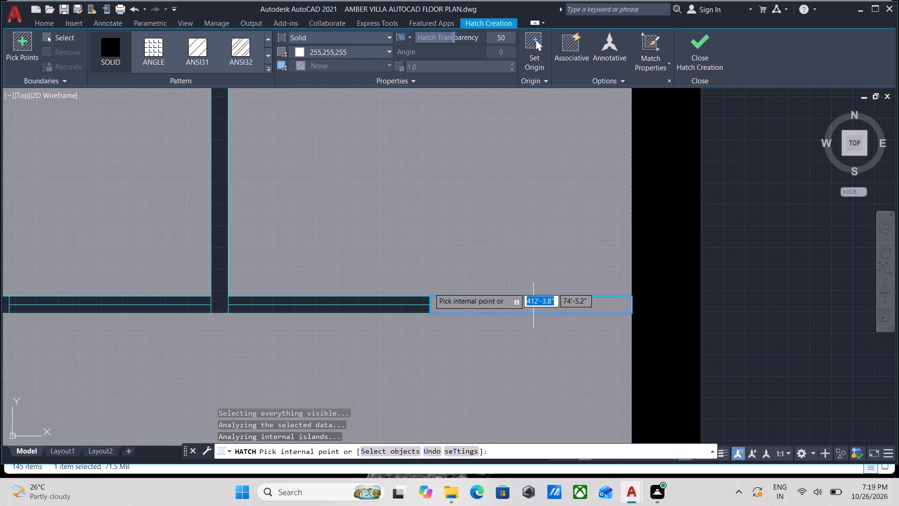
click(299, 50)
click(295, 100)
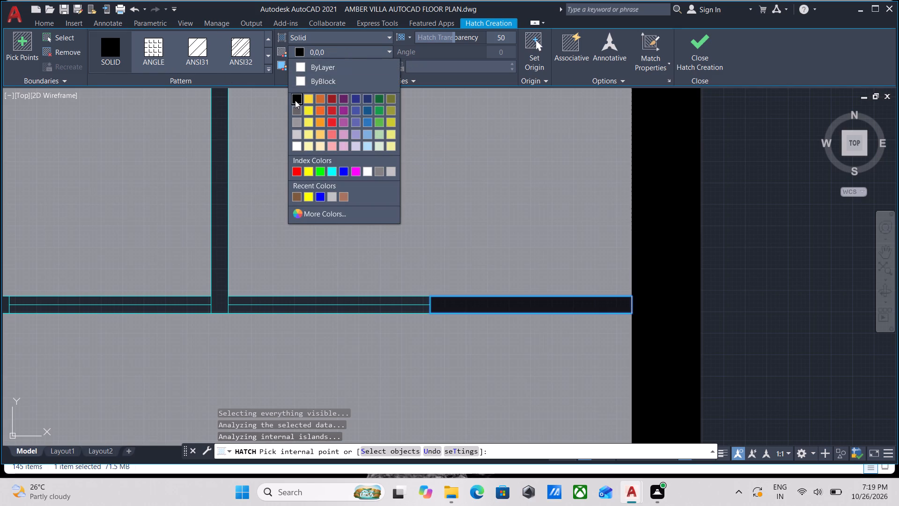
click(692, 49)
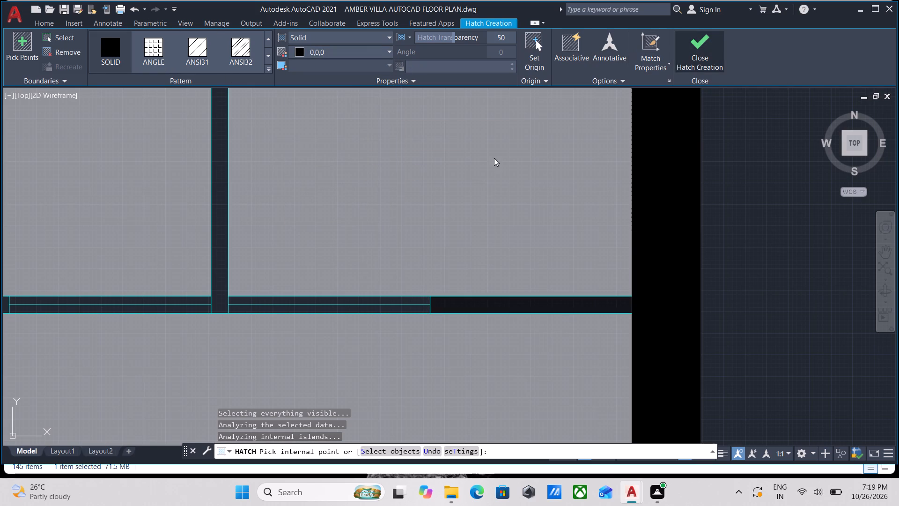
Fill the partition's western end piece and the divider between the two northern toilet compartments with 0,0,0 solid hatch at transparency 50.
scroll(84, 219, down, 1)
middle_drag(89, 222, 317, 235)
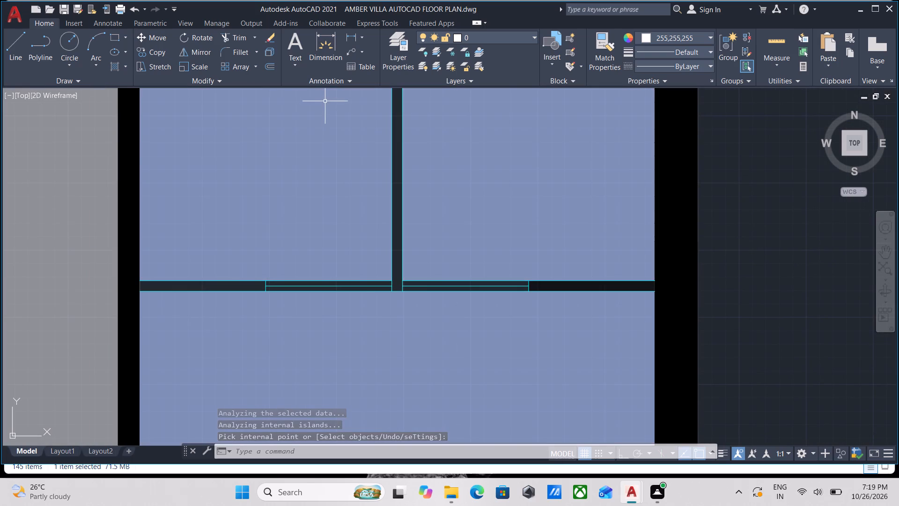
key(h)
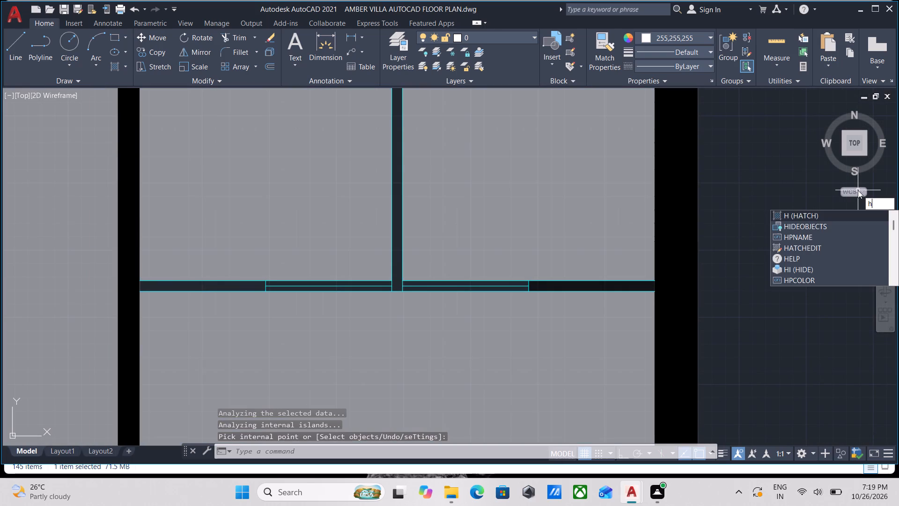
key(Return)
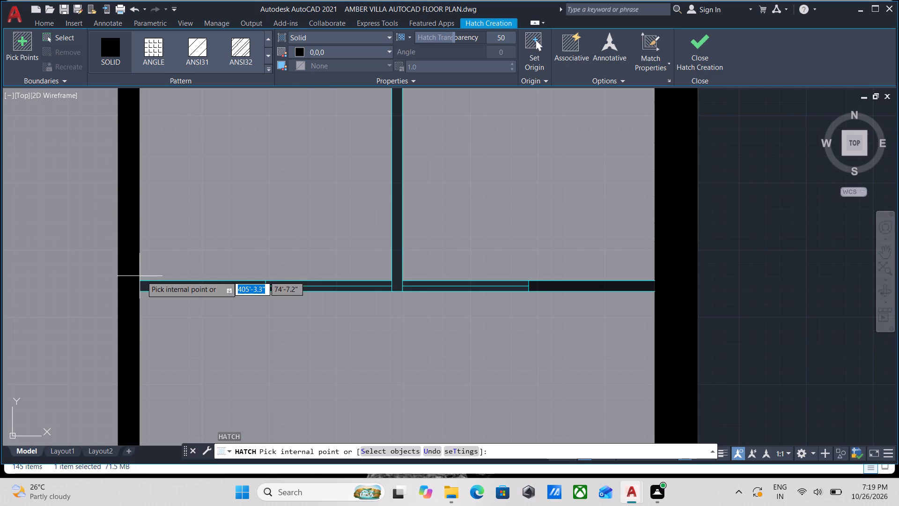
scroll(159, 289, up, 2)
click(163, 288)
scroll(217, 288, down, 1)
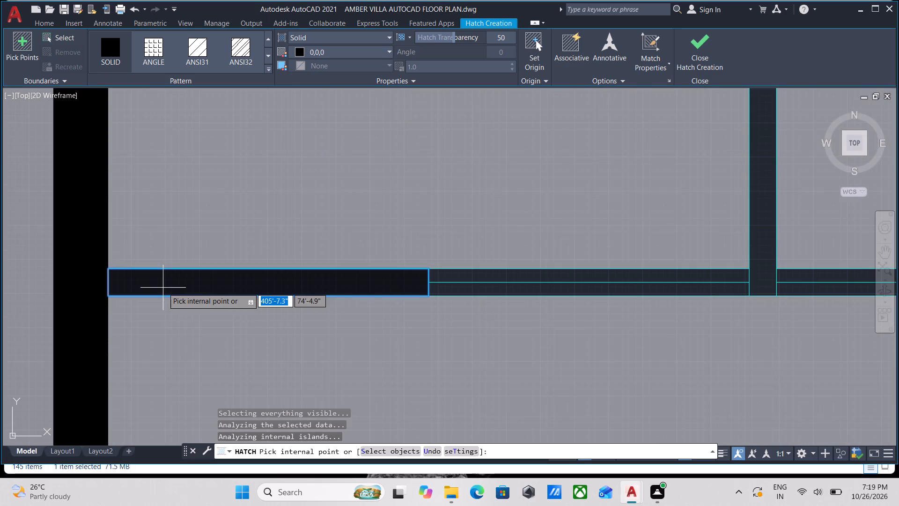
scroll(273, 289, down, 1)
middle_drag(273, 289, 102, 331)
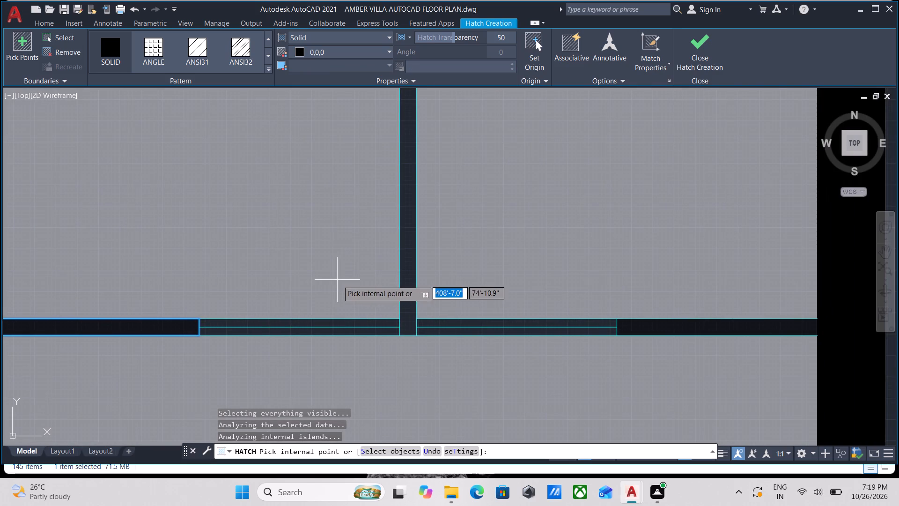
click(408, 312)
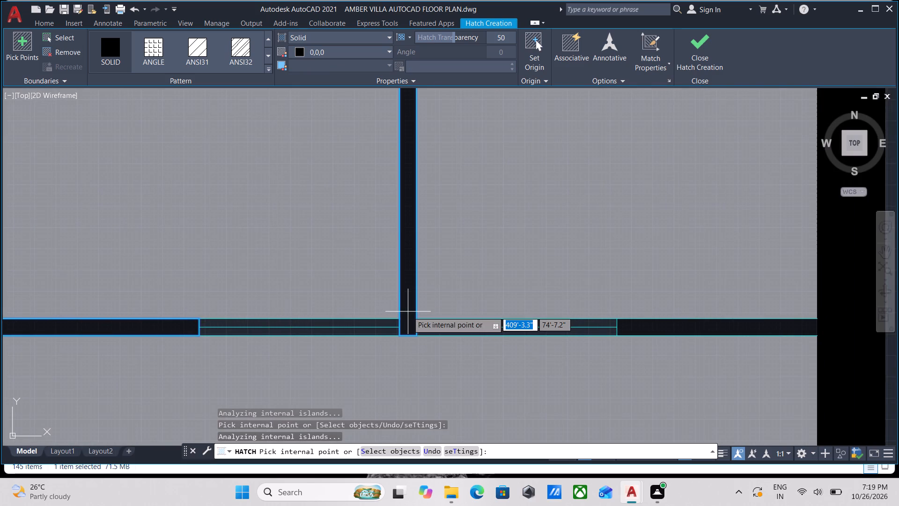
click(713, 50)
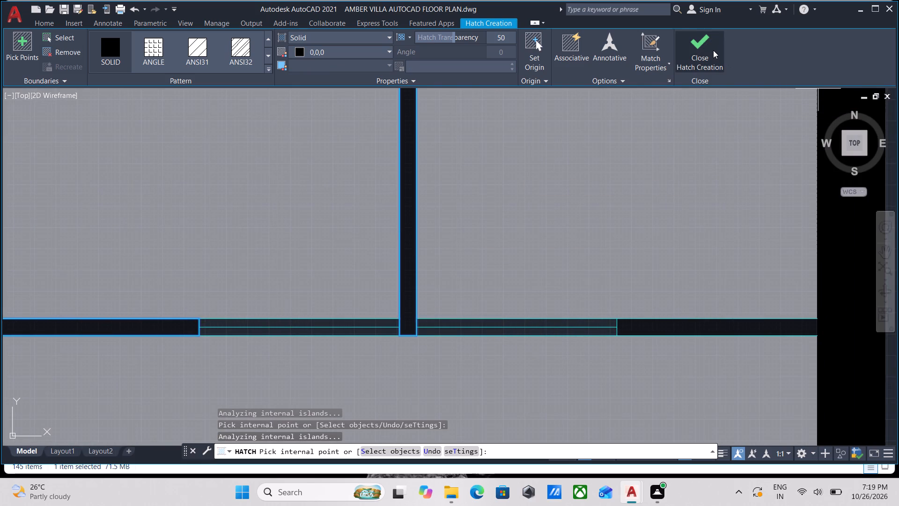
Copy the yellow window beside MAID RM 2 in the furnished plan into the east wall of the unfilled southern toilet's northeast compartment.
scroll(772, 232, down, 1)
scroll(630, 223, down, 1)
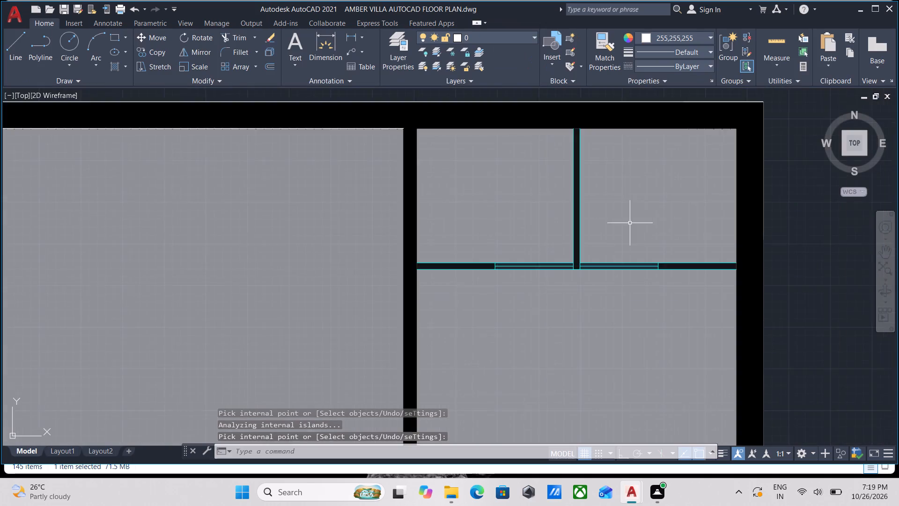
scroll(625, 223, down, 2)
middle_drag(607, 223, 454, 171)
middle_drag(581, 267, 592, 225)
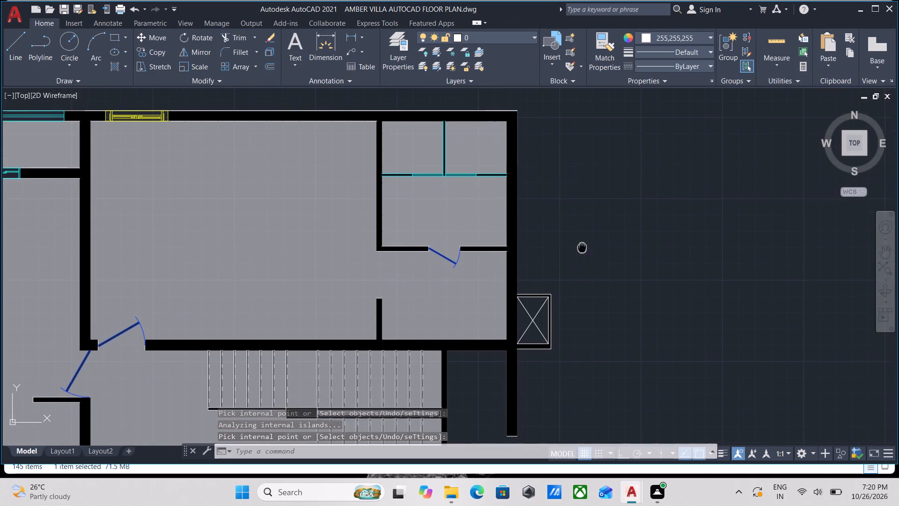
middle_drag(592, 225, 620, 177)
scroll(626, 171, down, 2)
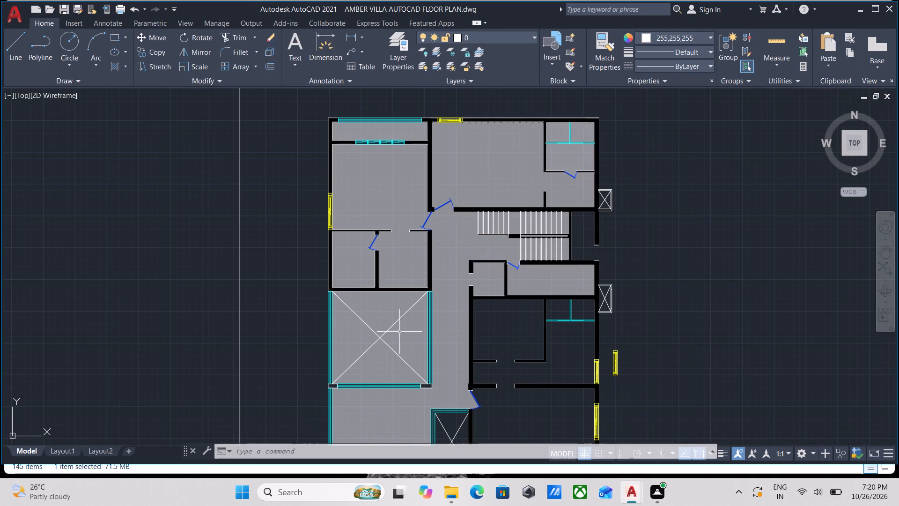
key(Escape)
scroll(323, 327, down, 1)
middle_drag(323, 327, 510, 219)
middle_drag(172, 208, 212, 216)
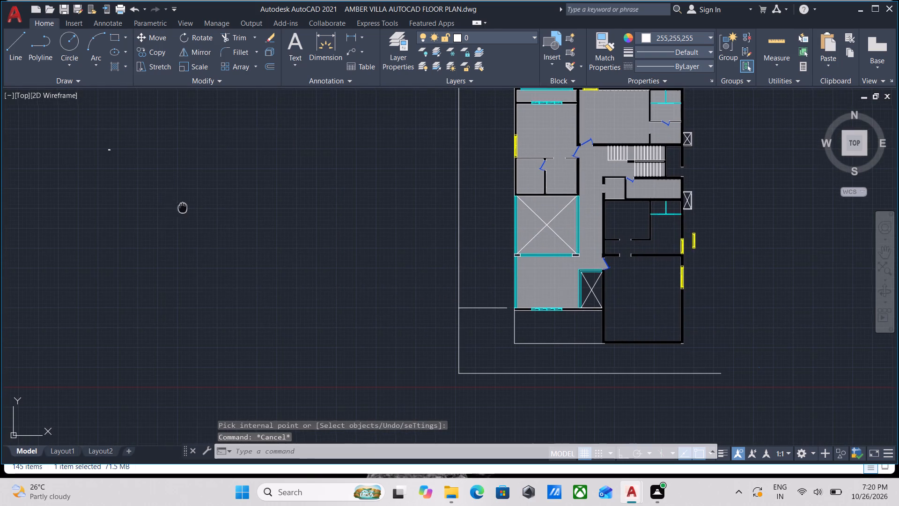
middle_drag(212, 216, 357, 236)
scroll(161, 239, down, 2)
middle_drag(161, 239, 219, 275)
scroll(154, 273, up, 3)
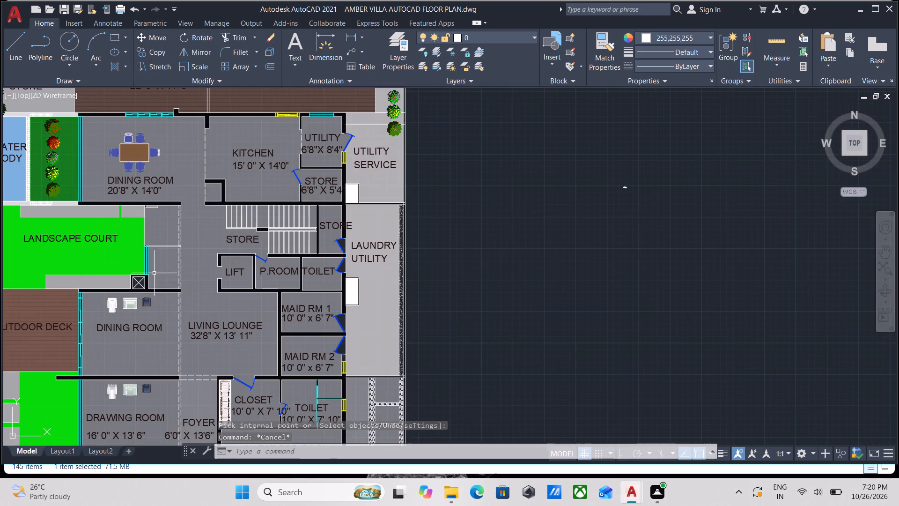
scroll(294, 385, up, 3)
scroll(440, 342, up, 2)
scroll(532, 284, up, 1)
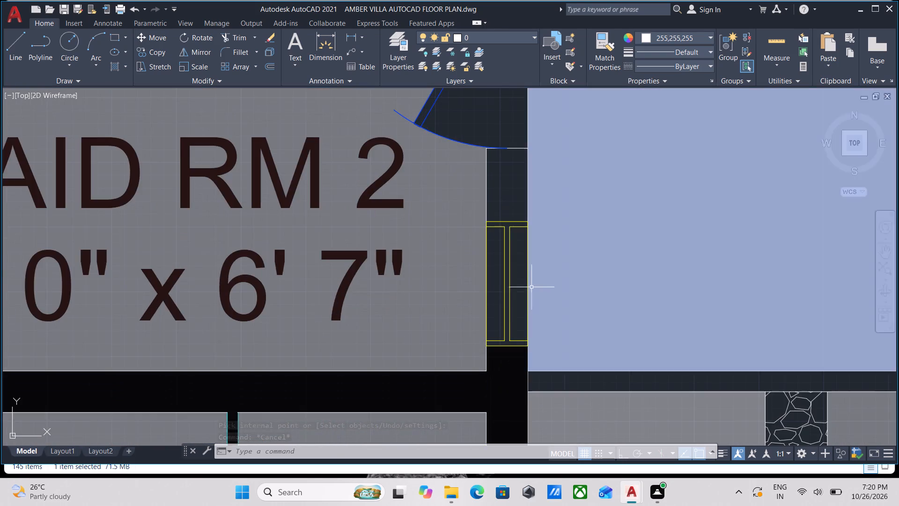
scroll(532, 284, up, 1)
click(488, 267)
click(453, 235)
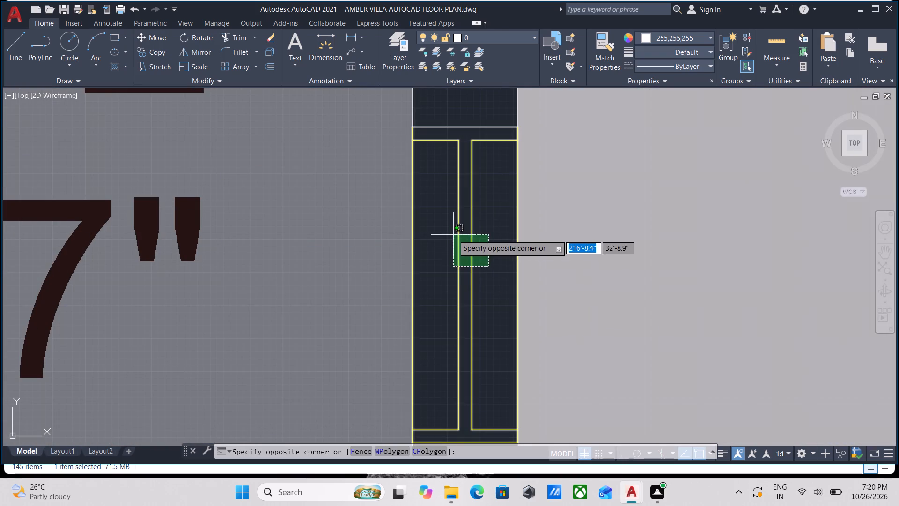
scroll(453, 235, down, 1)
middle_drag(453, 235, 453, 263)
text(co)
key(Return)
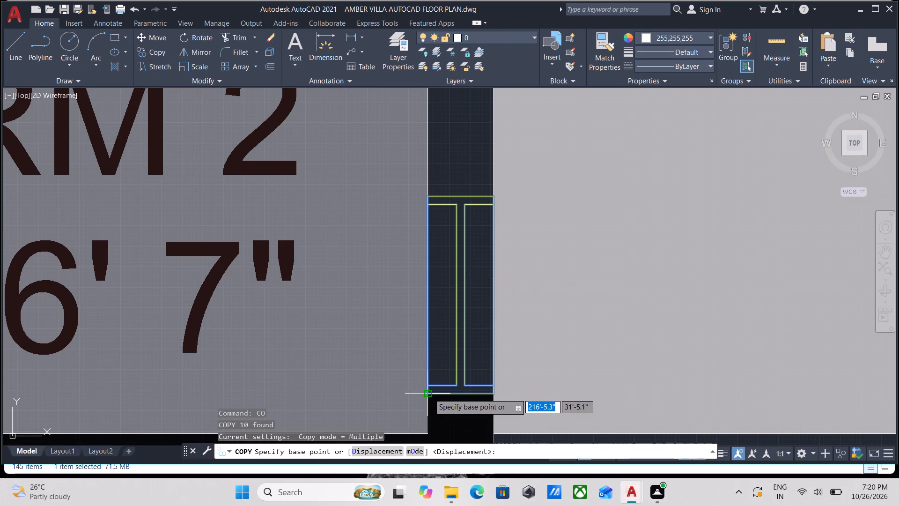
click(429, 394)
scroll(564, 276, down, 1)
middle_drag(564, 276, 0, 341)
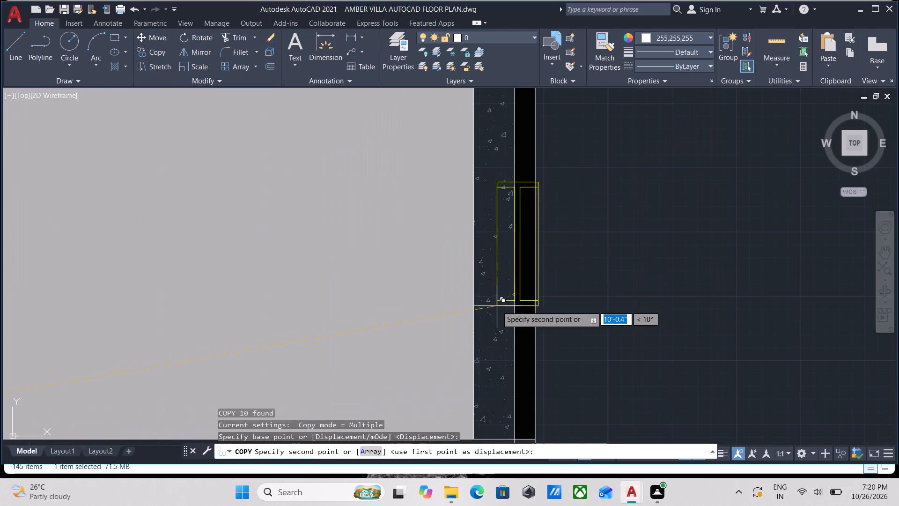
scroll(497, 306, down, 3)
middle_drag(486, 306, 40, 327)
scroll(587, 315, down, 2)
middle_drag(587, 315, 88, 316)
scroll(564, 298, down, 1)
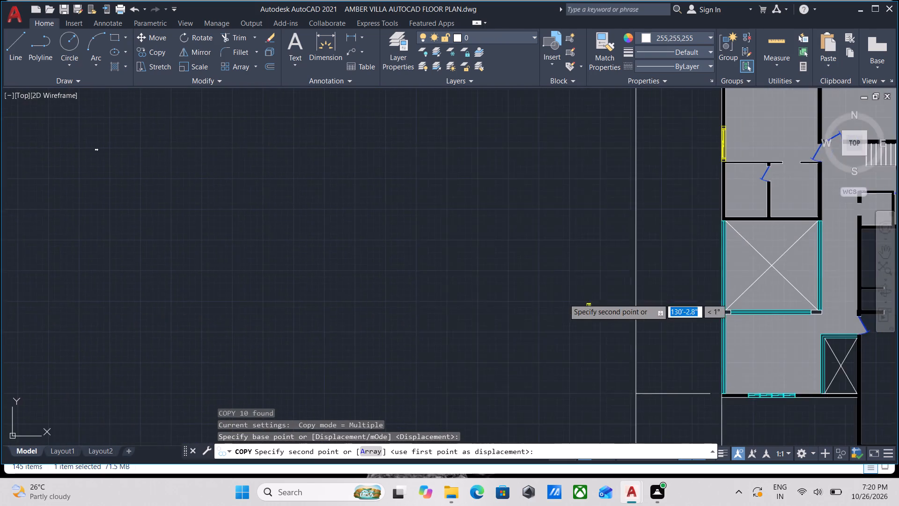
middle_drag(564, 298, 458, 314)
scroll(738, 303, up, 2)
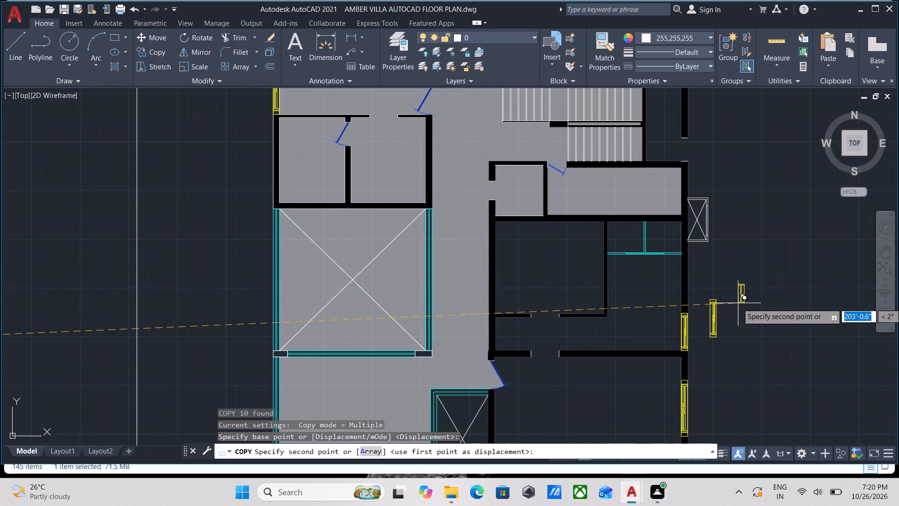
scroll(677, 247, up, 3)
middle_drag(684, 237, 671, 292)
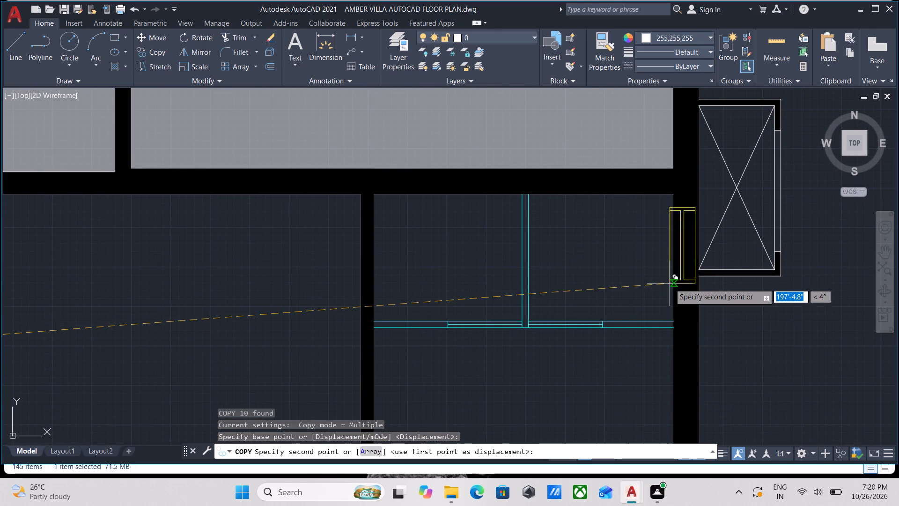
click(672, 270)
scroll(688, 221, up, 3)
scroll(689, 201, down, 6)
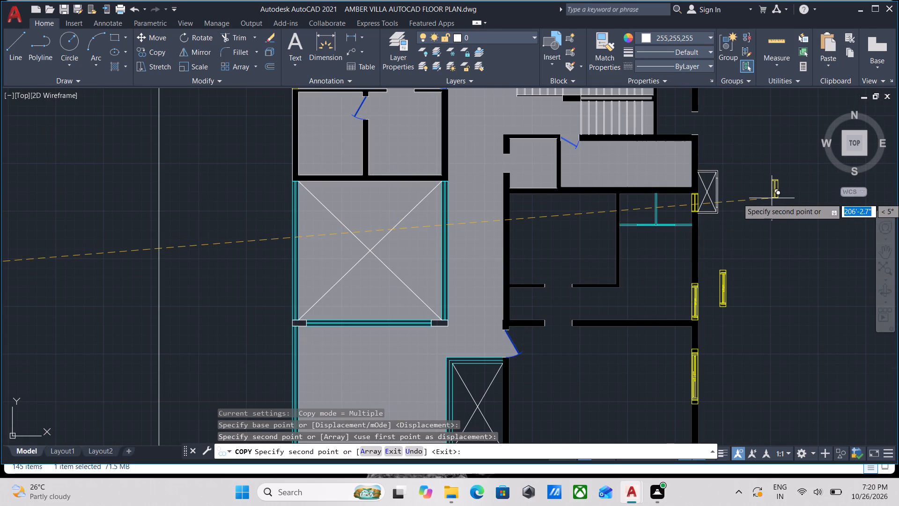
scroll(772, 198, down, 2)
middle_drag(772, 198, 771, 226)
scroll(771, 226, up, 2)
key(Escape)
Move the copied window from the southern toilet's northeast compartment into the east wall opening of the narrow room beside the stairs.
scroll(697, 267, up, 3)
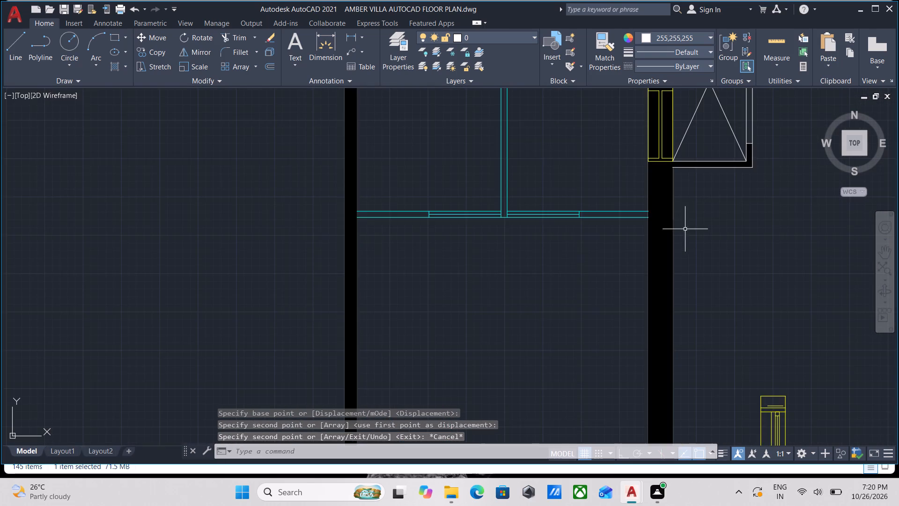
scroll(668, 182, up, 1)
middle_drag(668, 182, 624, 366)
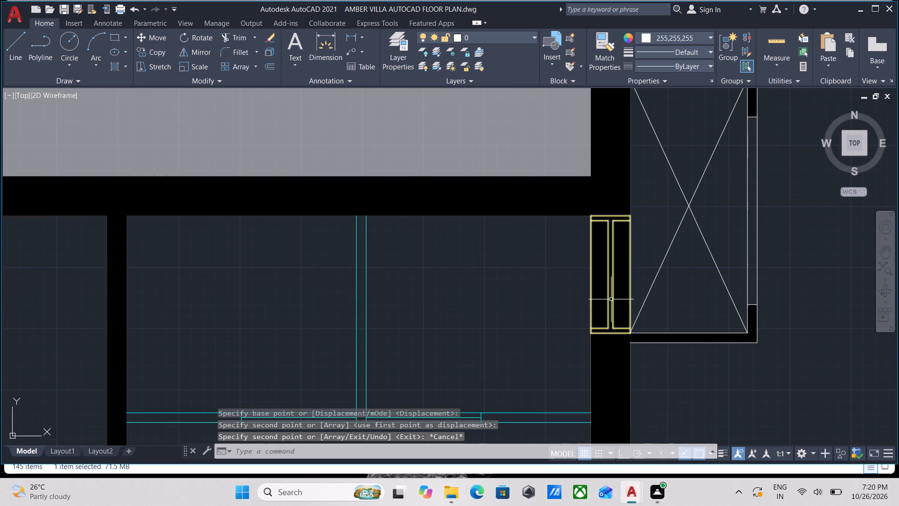
click(612, 305)
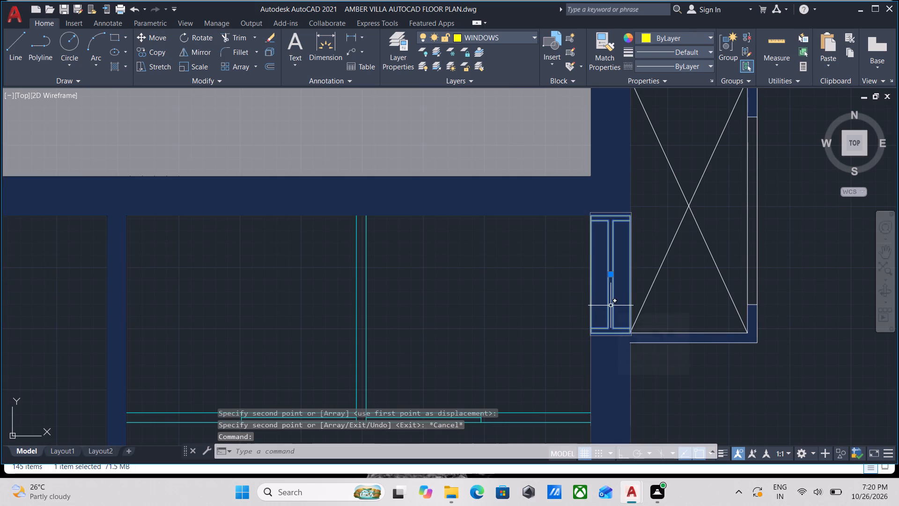
key(Escape)
scroll(584, 326, up, 2)
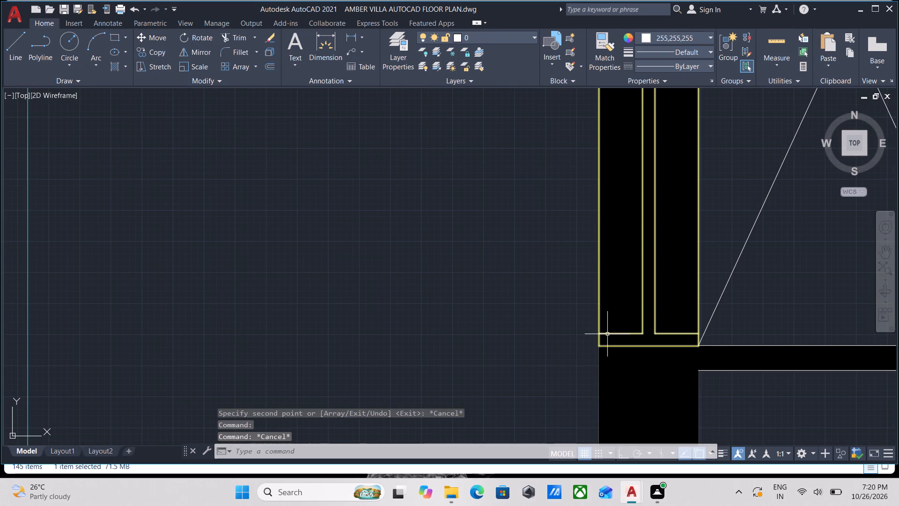
click(607, 334)
scroll(617, 315, down, 2)
middle_drag(617, 315, 611, 351)
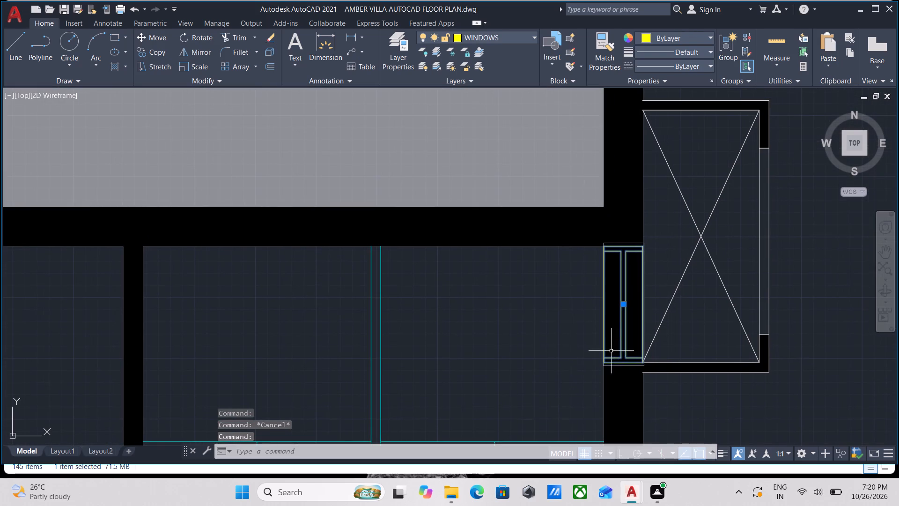
key(m)
key(Return)
scroll(595, 399, up, 2)
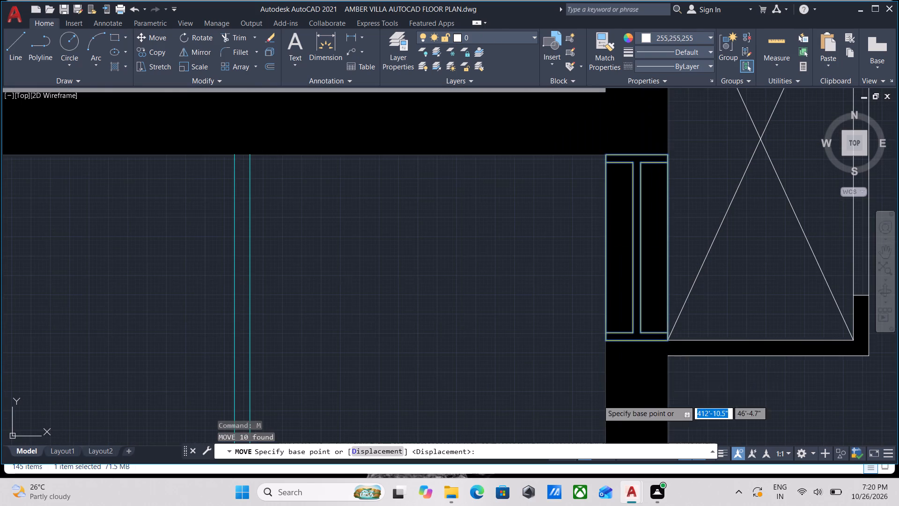
scroll(608, 342, up, 2)
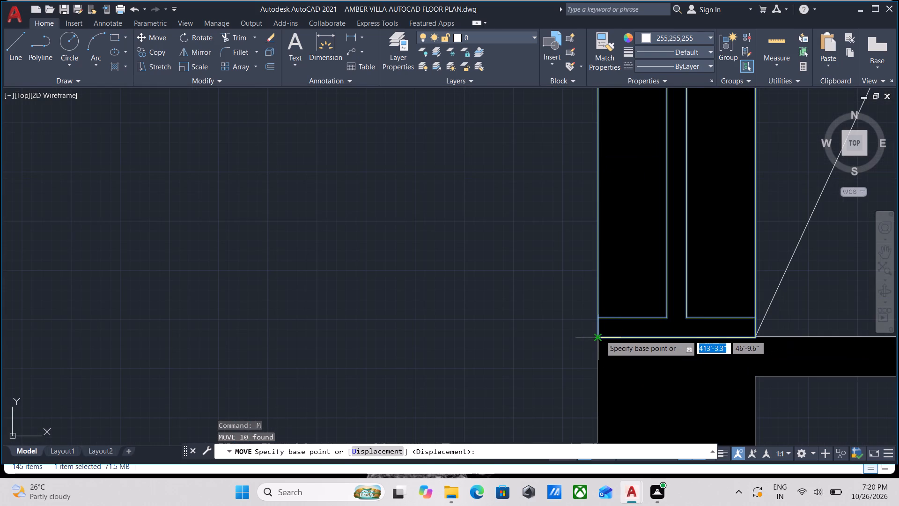
click(600, 335)
scroll(622, 123, down, 2)
middle_drag(617, 132, 534, 415)
scroll(502, 277, down, 3)
middle_drag(499, 275, 501, 381)
scroll(517, 252, up, 3)
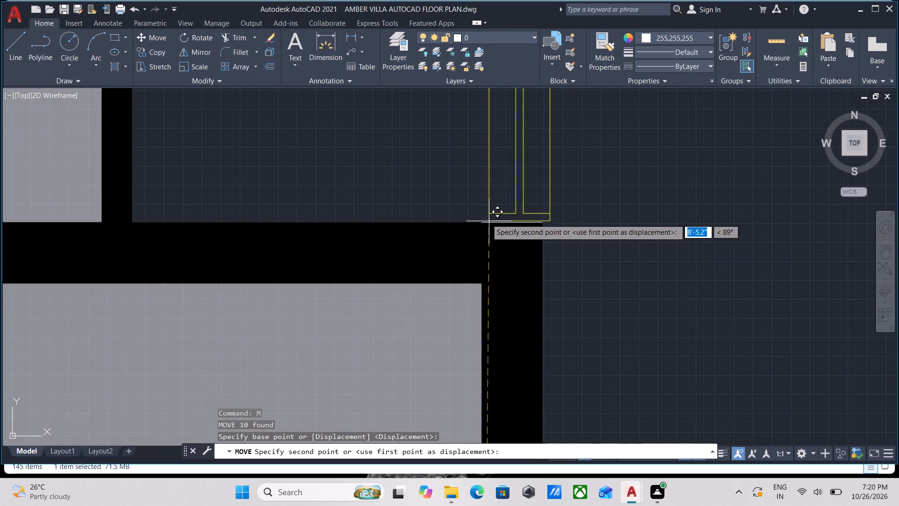
click(482, 220)
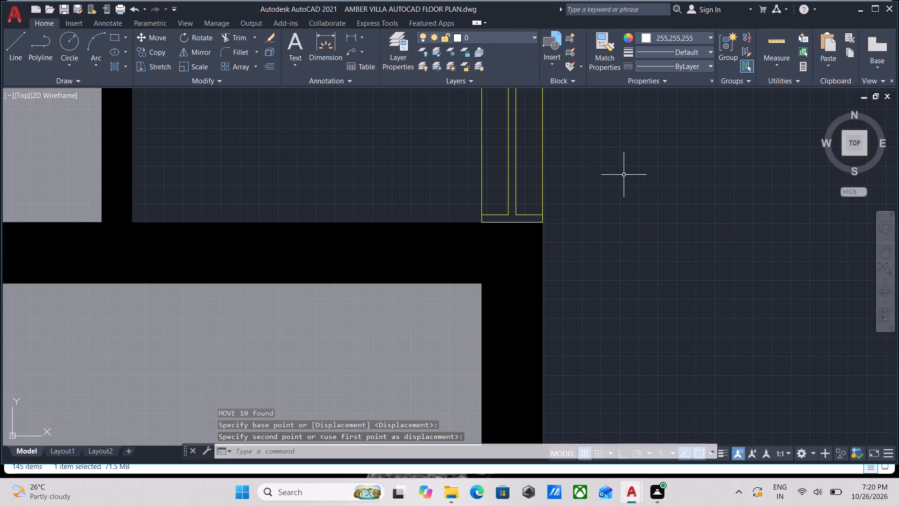
Ungroup the window in the east wall of the narrow room beside the stairs.
scroll(632, 183, down, 3)
middle_drag(633, 193, 632, 226)
scroll(618, 197, up, 3)
click(618, 196)
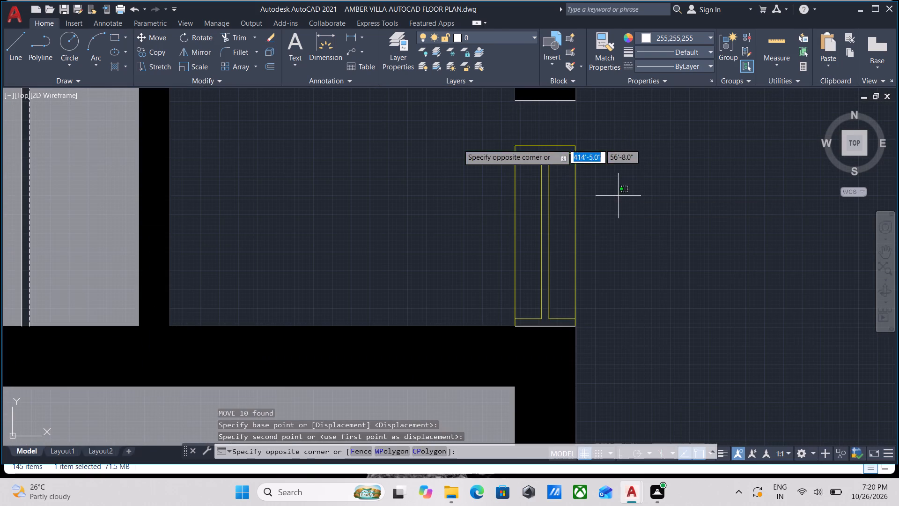
click(457, 143)
middle_drag(489, 161, 488, 211)
text(ung)
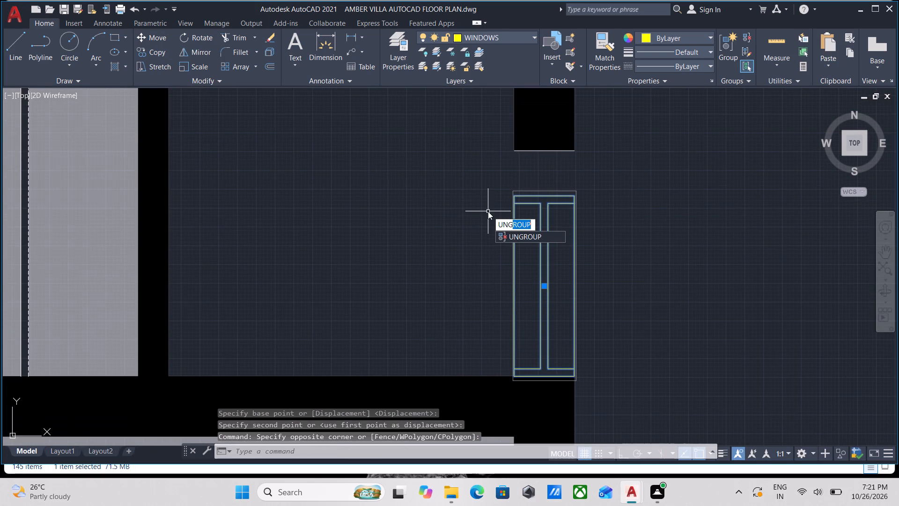
key(Return)
Stretch the window's northern end 6 inches north to meet the edge of the wall opening.
click(608, 190)
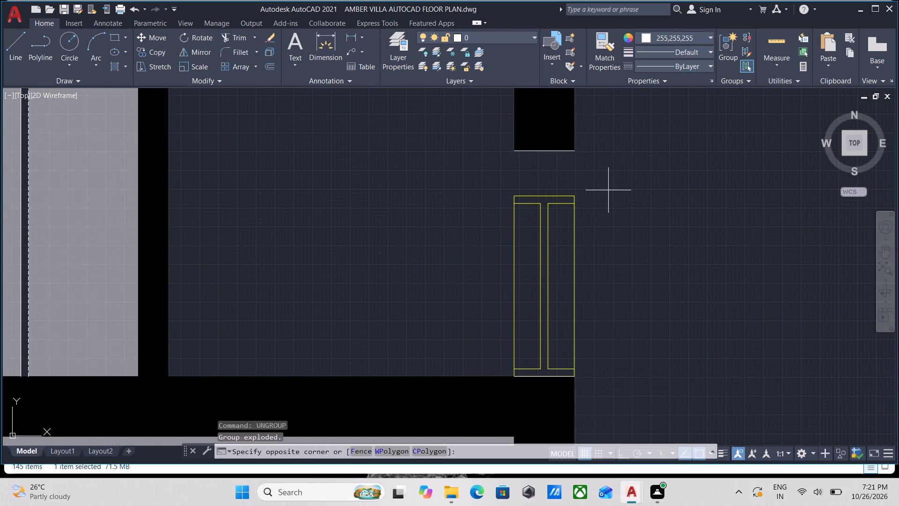
click(442, 224)
scroll(544, 216, up, 2)
middle_drag(545, 216, 546, 231)
text(stre)
key(Return)
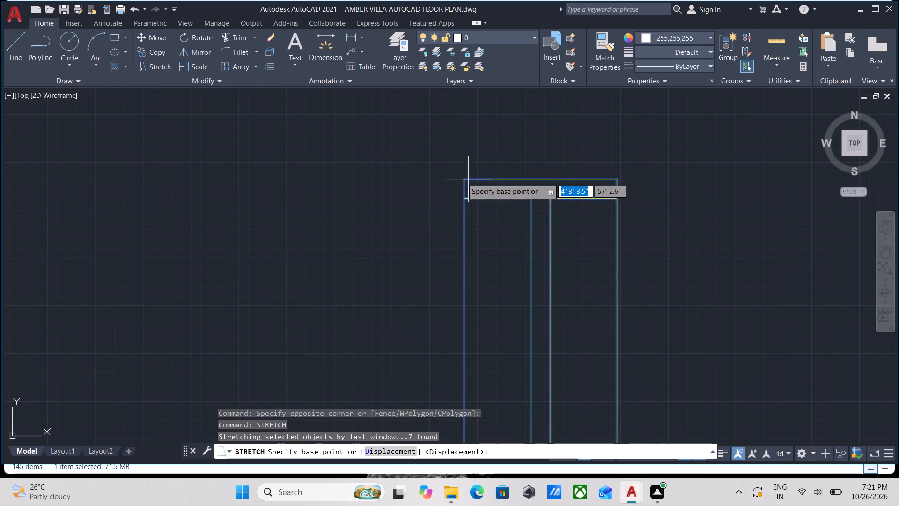
scroll(460, 178, down, 2)
middle_drag(460, 178, 461, 237)
click(461, 237)
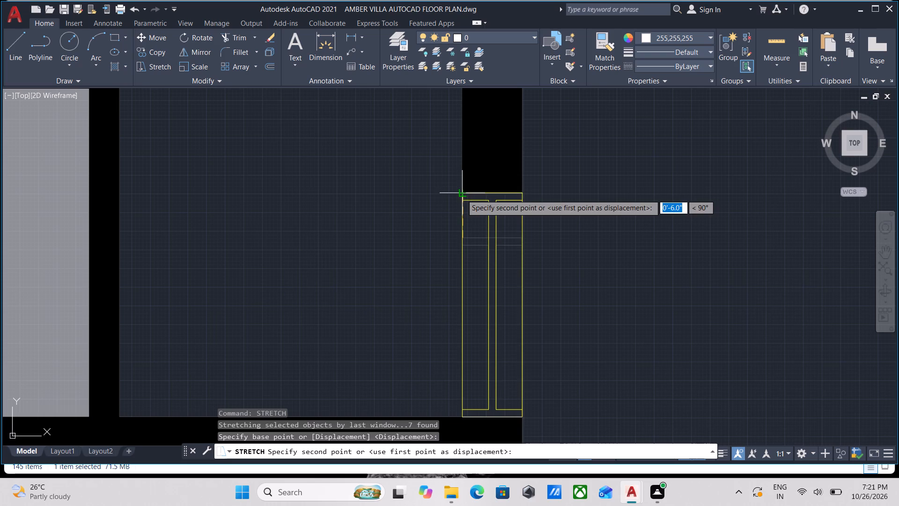
click(462, 194)
Fill the narrow room east of the stairs with solid hatch, colour 255,255,255, transparency 50.
scroll(555, 233, down, 2)
middle_drag(555, 233, 555, 173)
scroll(553, 187, down, 1)
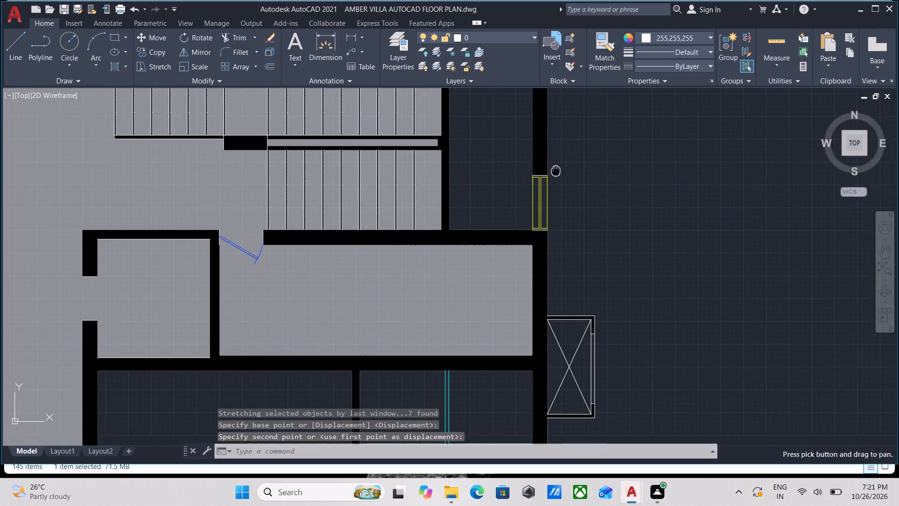
scroll(556, 169, down, 1)
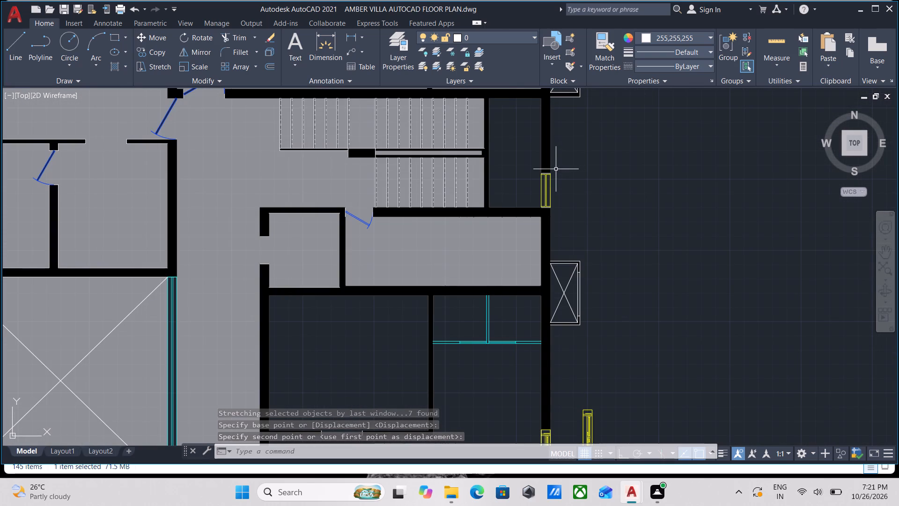
scroll(493, 145, up, 2)
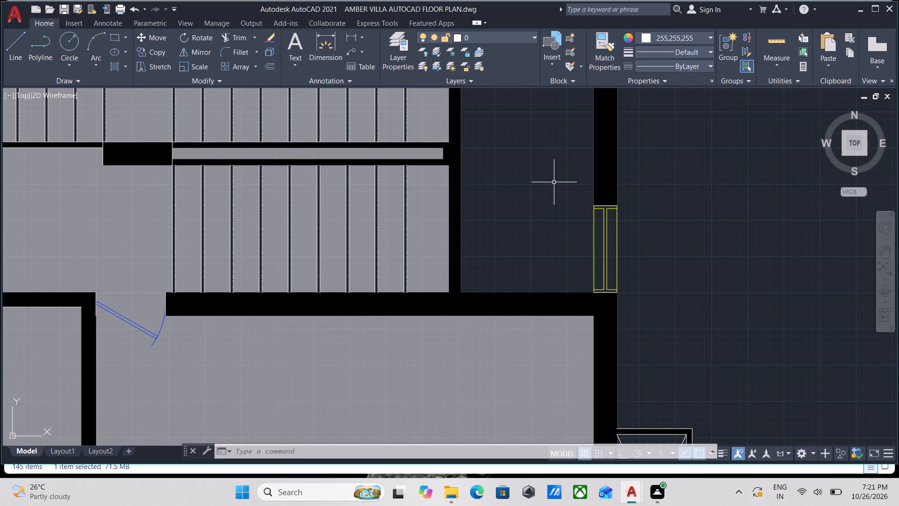
key(h)
key(Return)
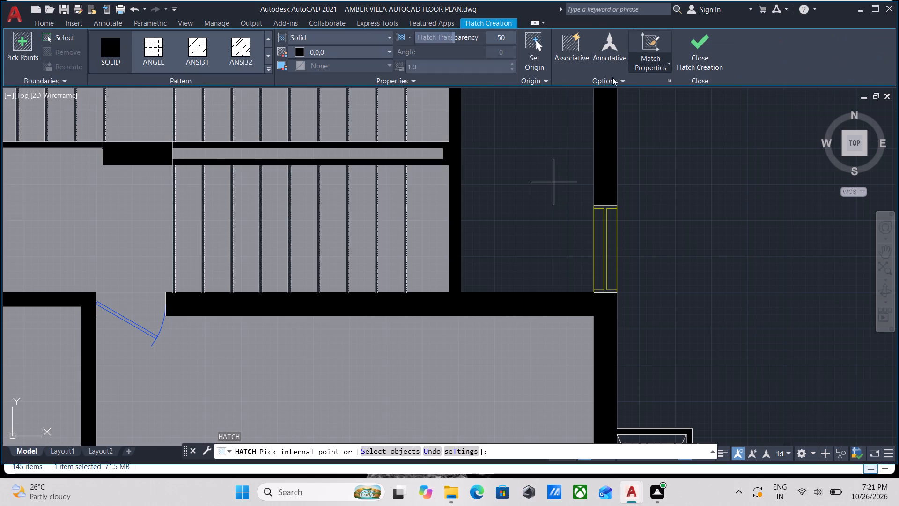
scroll(512, 183, down, 1)
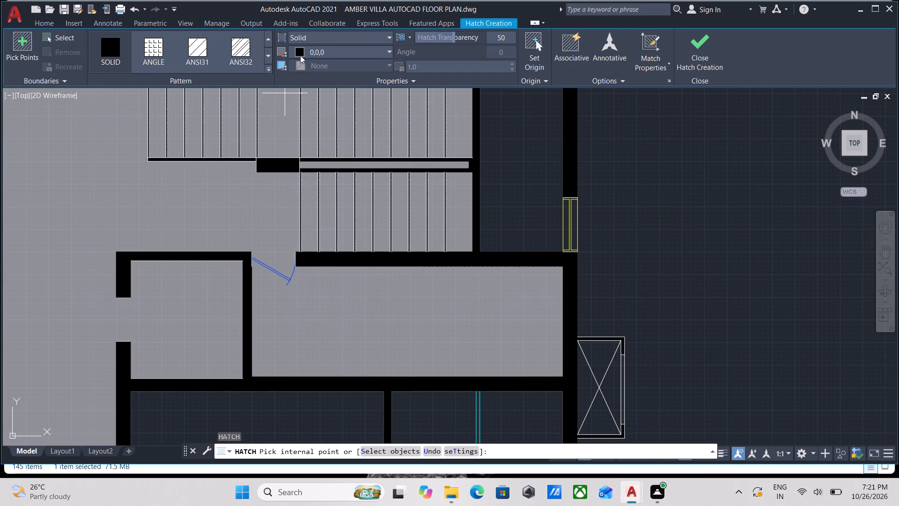
click(302, 52)
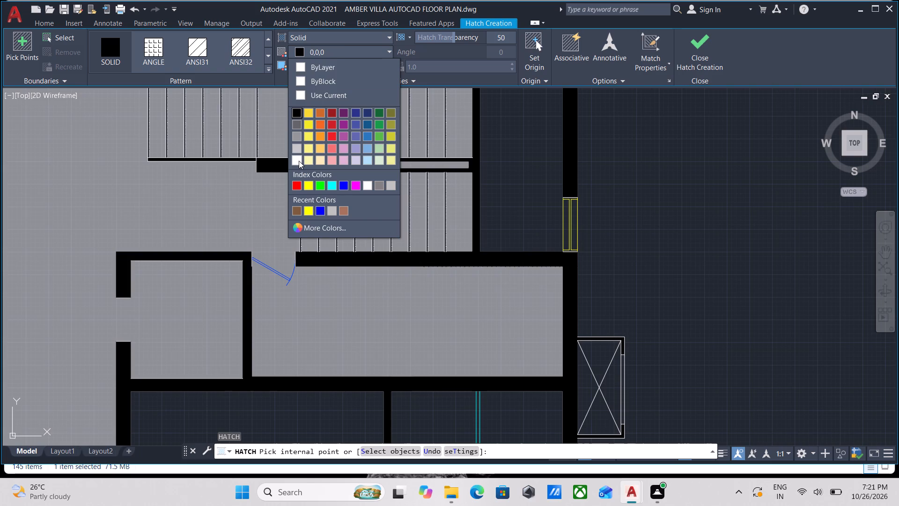
click(299, 161)
click(528, 157)
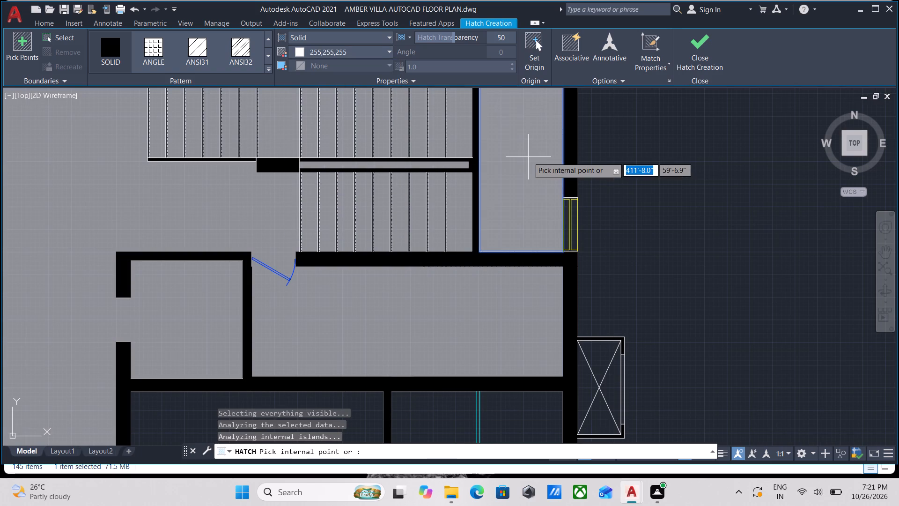
click(720, 39)
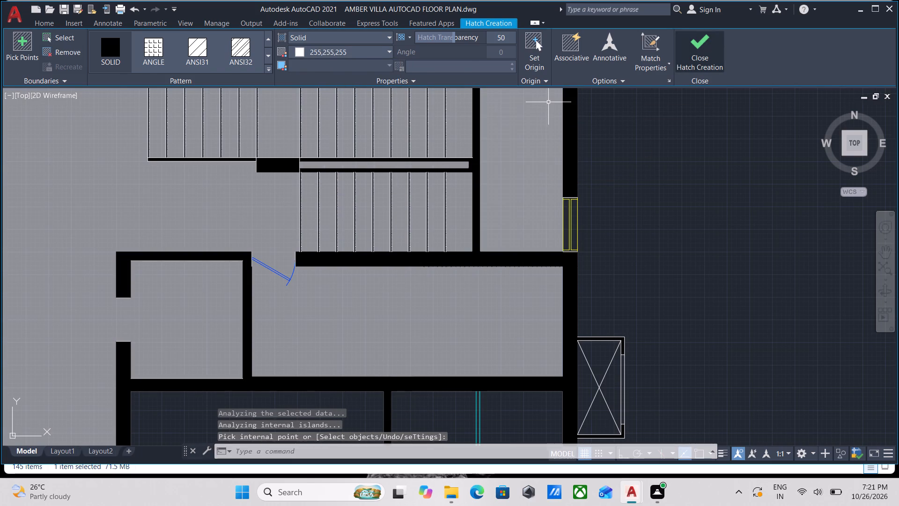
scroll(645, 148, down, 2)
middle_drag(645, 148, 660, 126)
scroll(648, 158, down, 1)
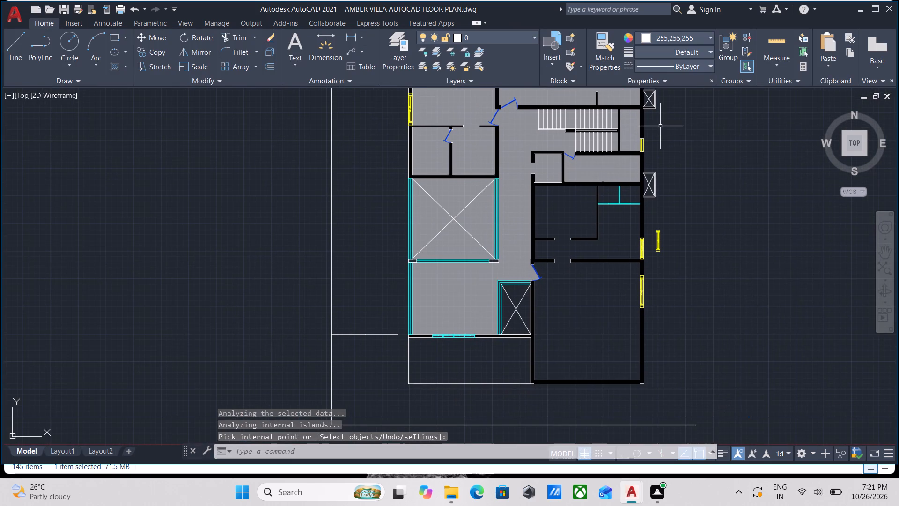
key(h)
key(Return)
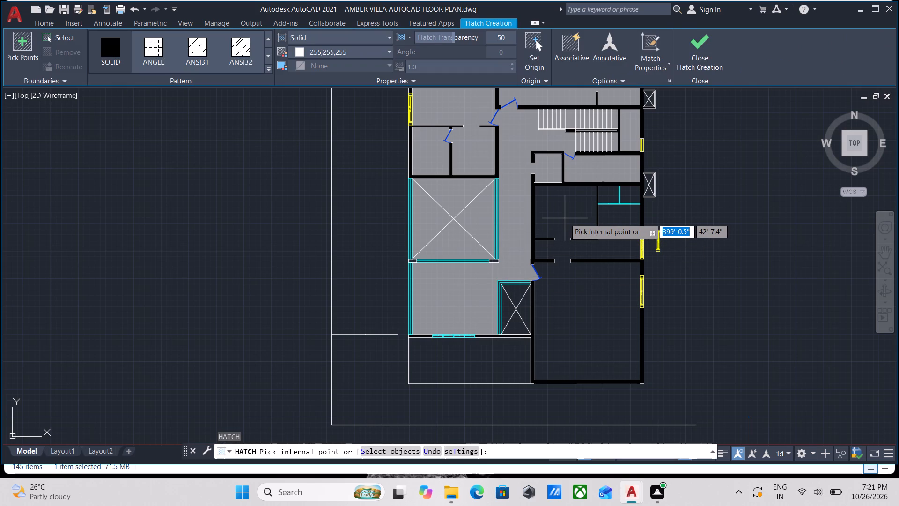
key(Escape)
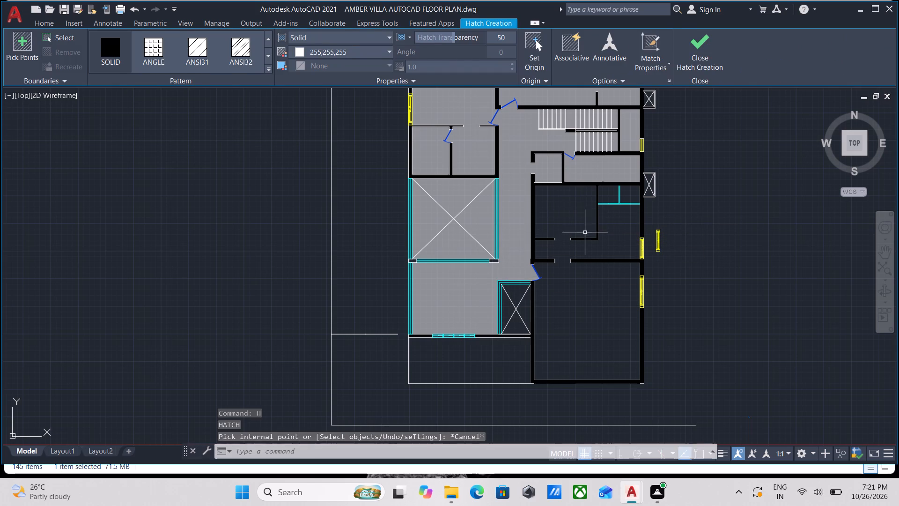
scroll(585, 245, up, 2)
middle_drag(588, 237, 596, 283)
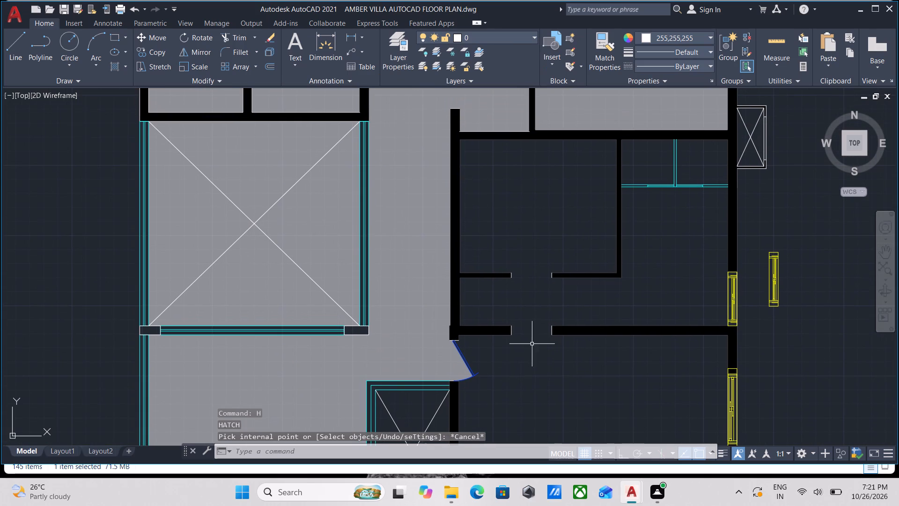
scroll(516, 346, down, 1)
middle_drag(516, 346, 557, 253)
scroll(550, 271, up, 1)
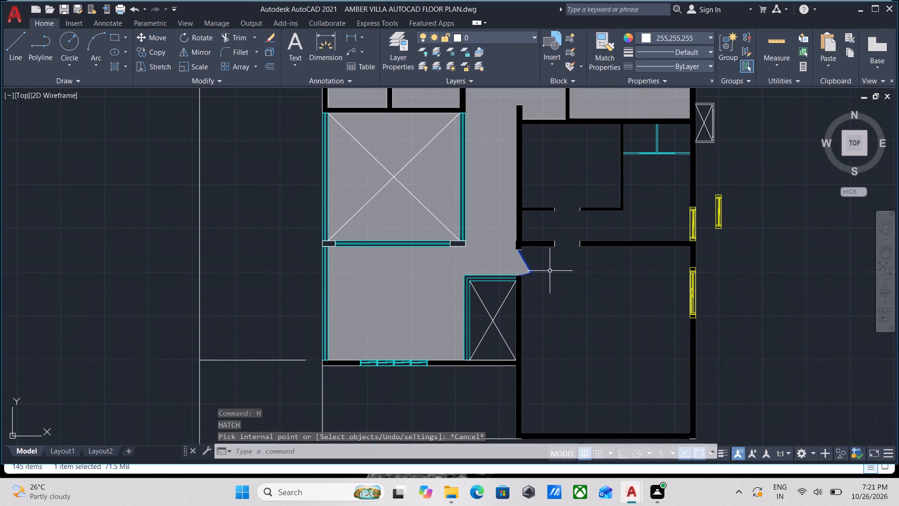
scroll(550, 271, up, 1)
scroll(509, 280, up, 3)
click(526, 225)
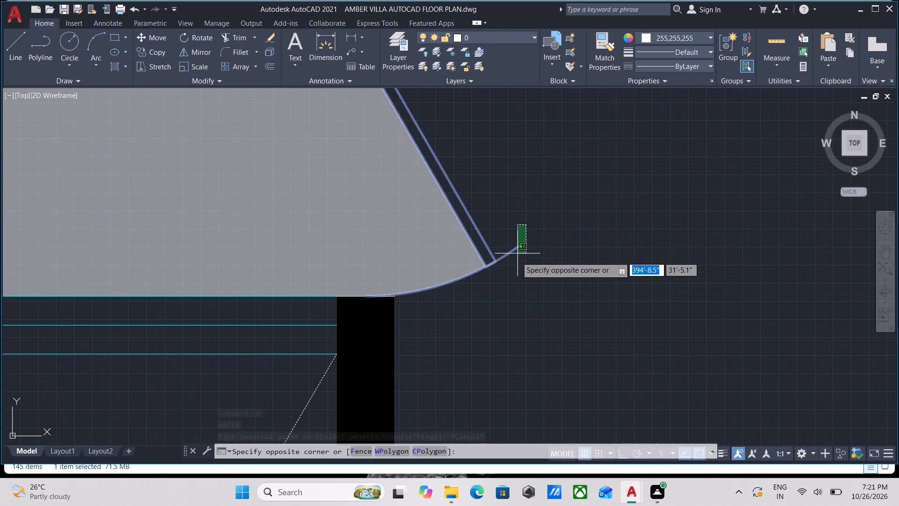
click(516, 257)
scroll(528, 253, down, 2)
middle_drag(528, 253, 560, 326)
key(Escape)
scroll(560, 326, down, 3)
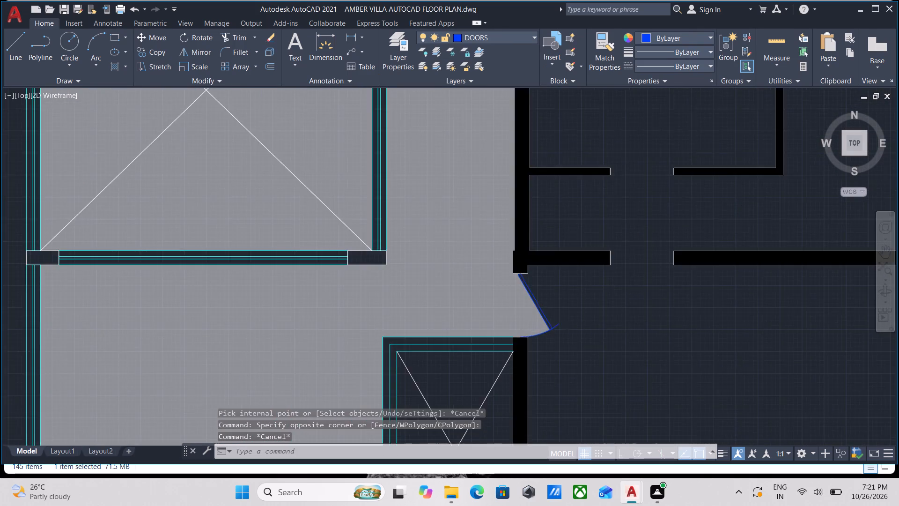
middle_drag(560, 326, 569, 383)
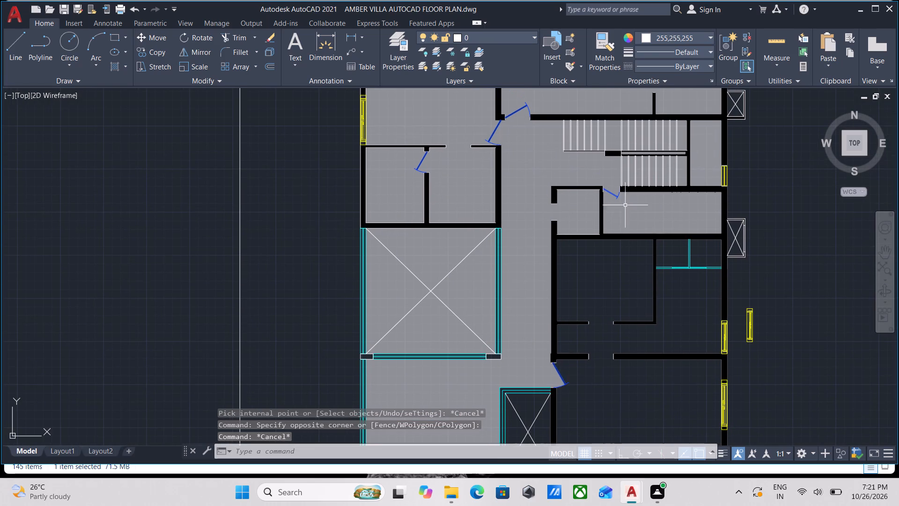
Set the transparency of the main floor hatch around the door south of the stairs to 67.
scroll(630, 191, up, 4)
scroll(573, 214, up, 1)
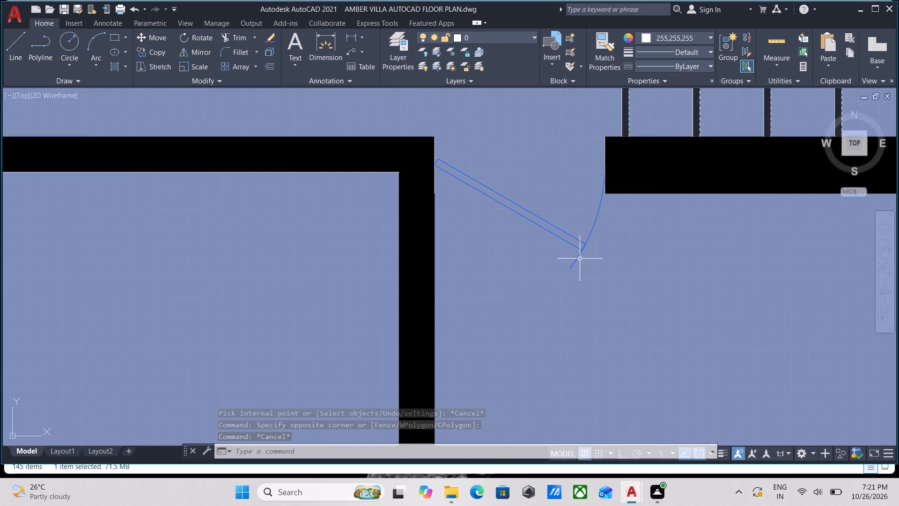
click(580, 246)
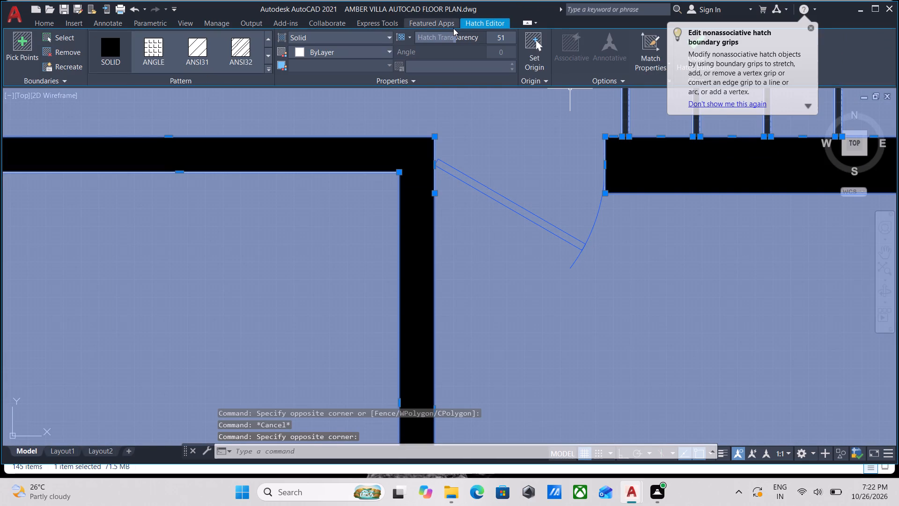
drag(454, 37, 477, 38)
key(Escape)
scroll(522, 166, down, 3)
key(Escape)
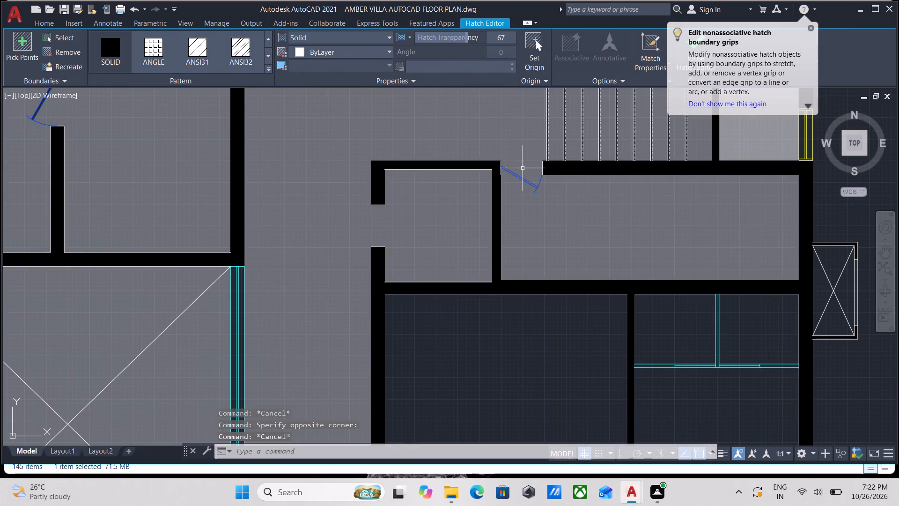
Copy the door south of the stairs to the western edge of the opening in the large southeast room's north wall.
scroll(526, 192, up, 5)
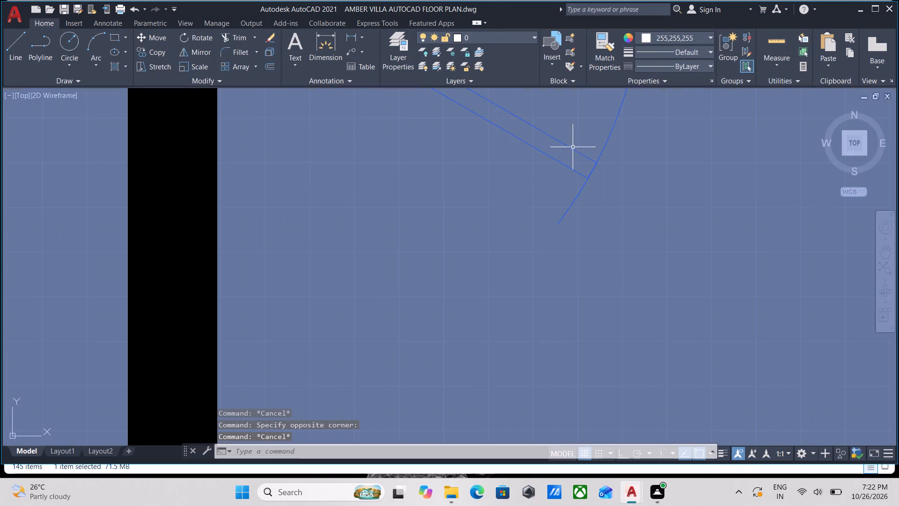
click(573, 147)
scroll(573, 147, down, 3)
scroll(523, 147, down, 1)
middle_drag(523, 147, 530, 182)
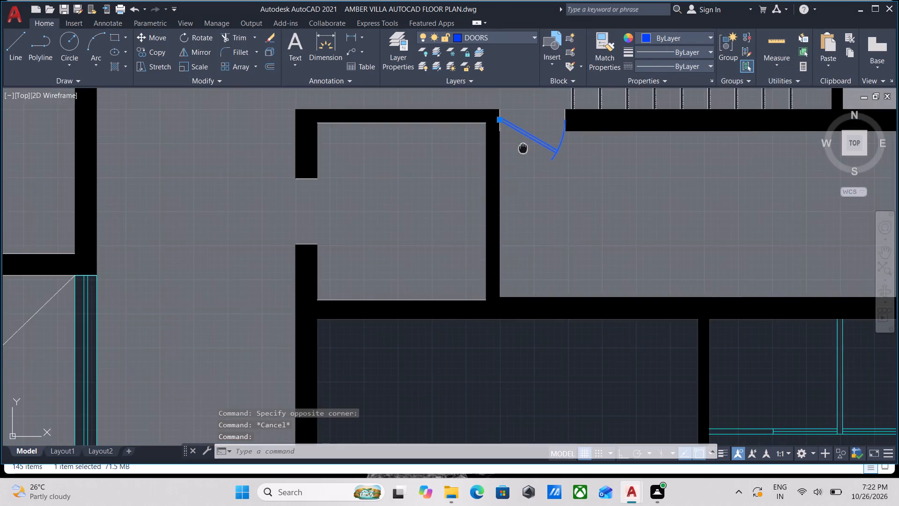
middle_drag(530, 182, 531, 188)
text(co)
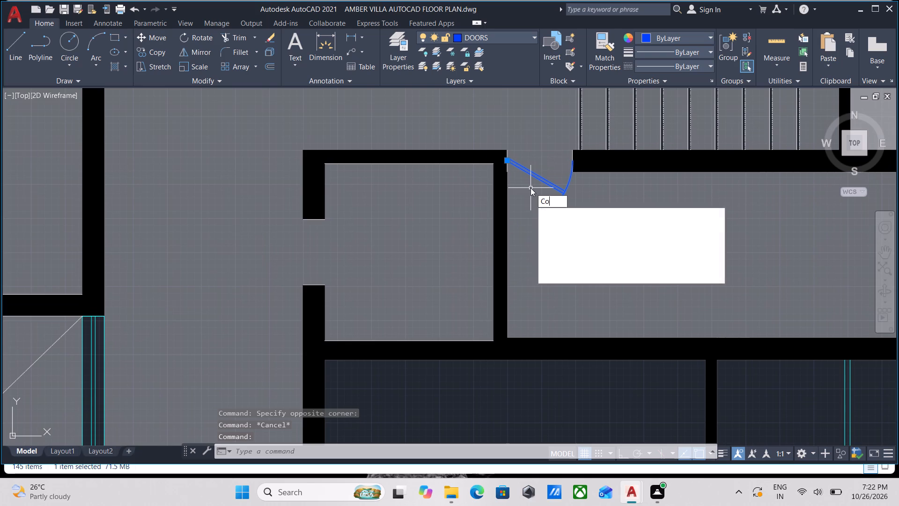
key(Return)
scroll(501, 120, up, 4)
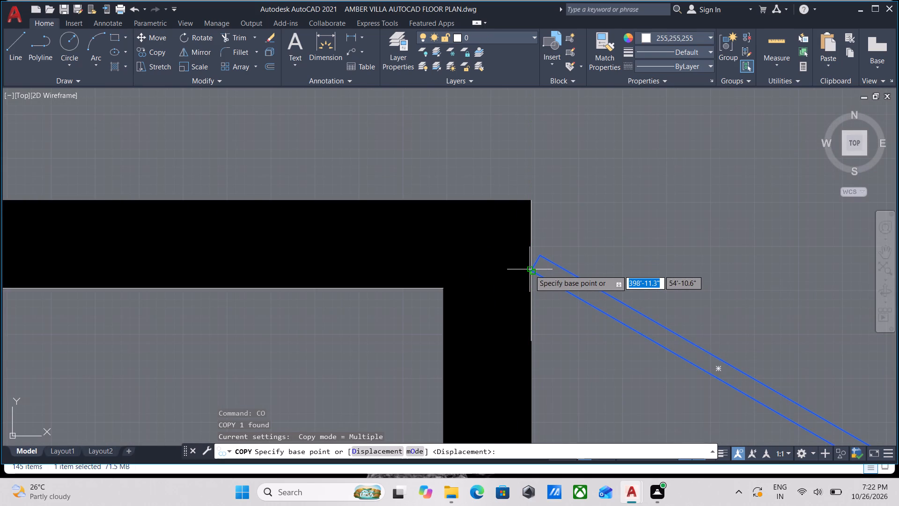
scroll(532, 270, up, 1)
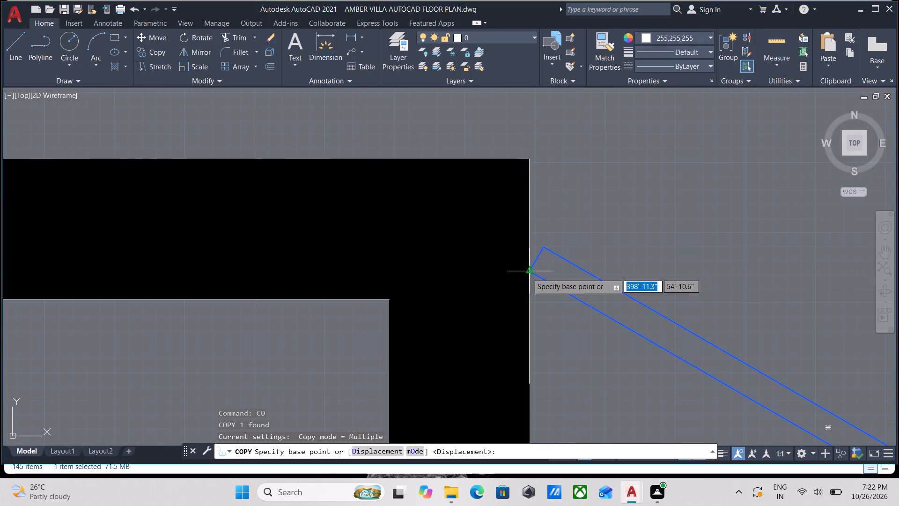
click(527, 273)
scroll(561, 235, down, 2)
middle_drag(561, 235, 568, 75)
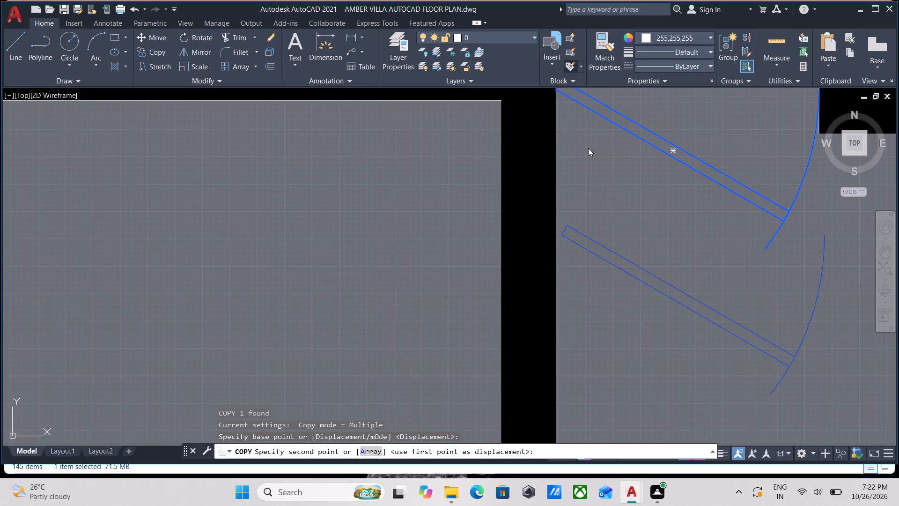
scroll(599, 254, down, 3)
middle_drag(599, 254, 491, 56)
scroll(574, 234, down, 2)
middle_drag(574, 234, 499, 90)
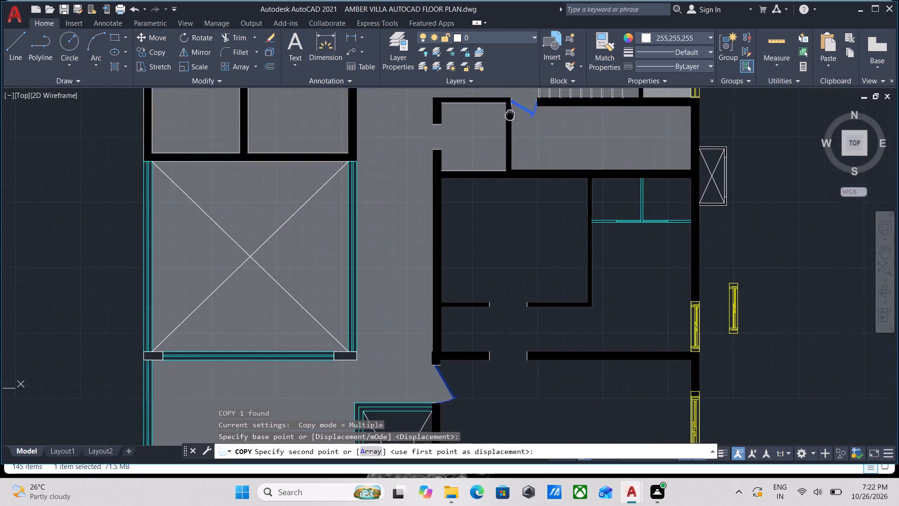
middle_drag(499, 90, 493, 74)
scroll(432, 253, up, 5)
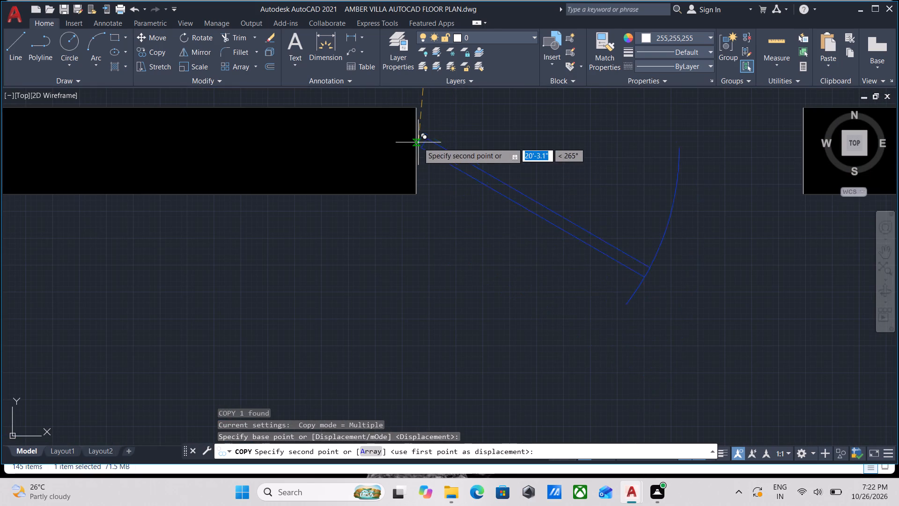
click(416, 154)
key(Escape)
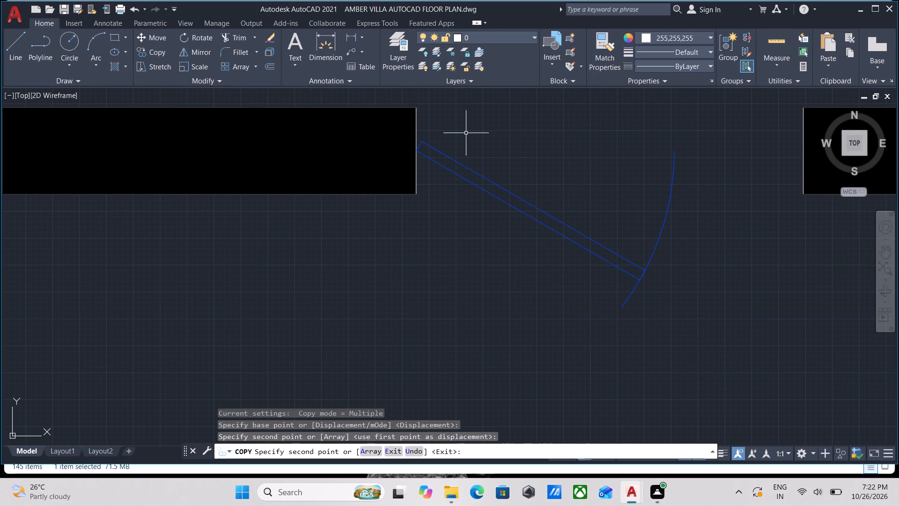
Scale the copied door by reference from its hinge point so its swing reaches the opposite edge of the wall opening.
click(718, 238)
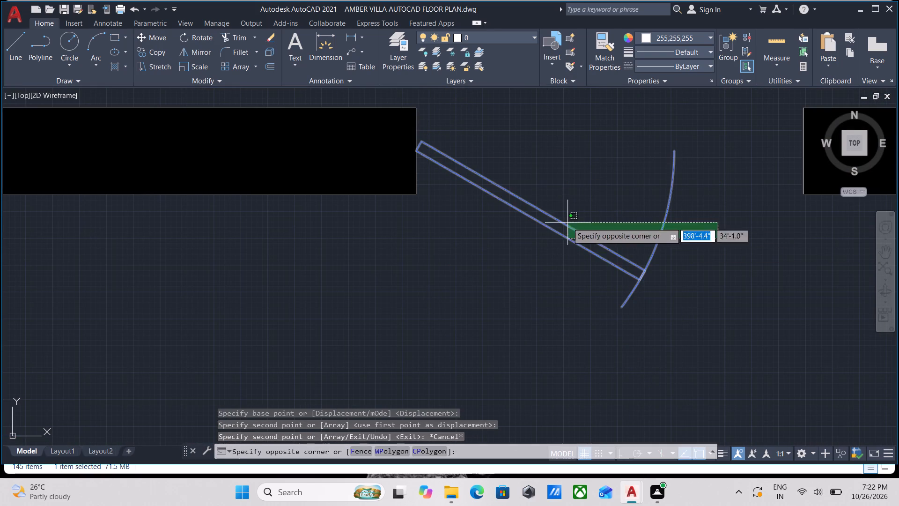
click(567, 223)
text(sca)
text(le)
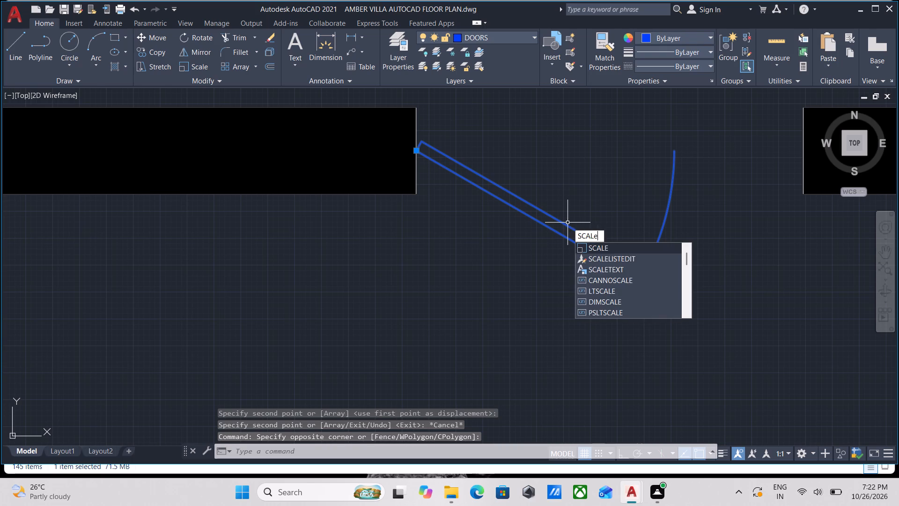
key(Return)
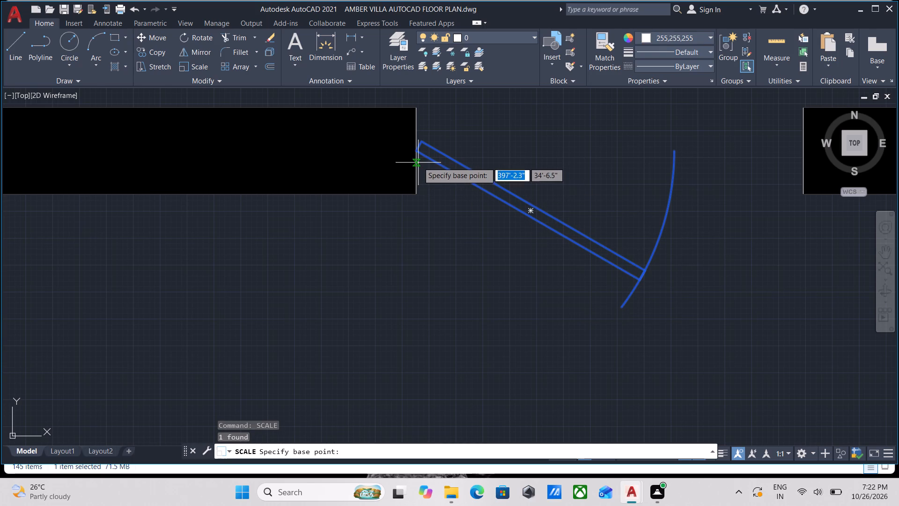
click(416, 149)
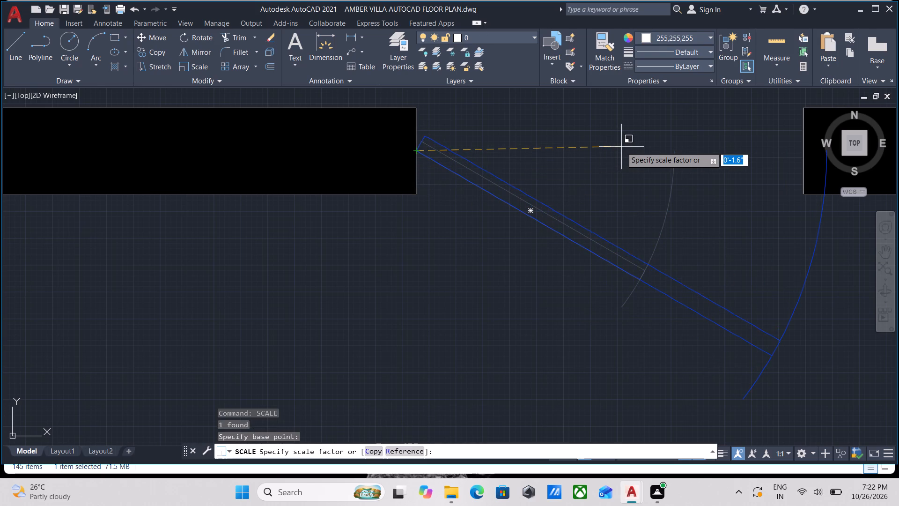
key(r)
key(Return)
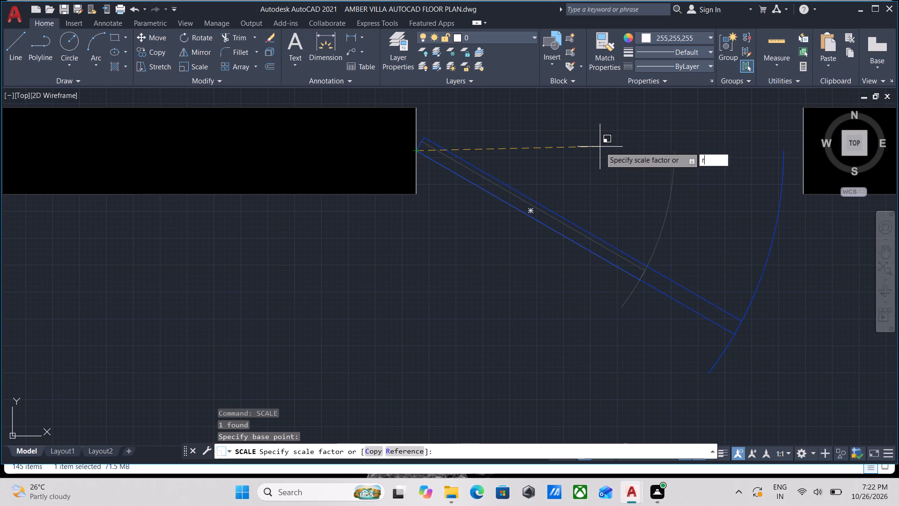
scroll(394, 154, up, 2)
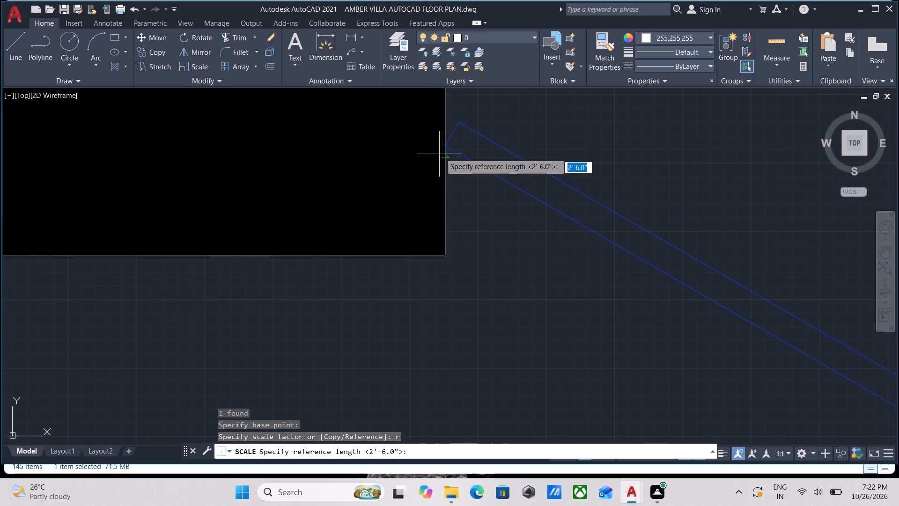
scroll(442, 146, up, 1)
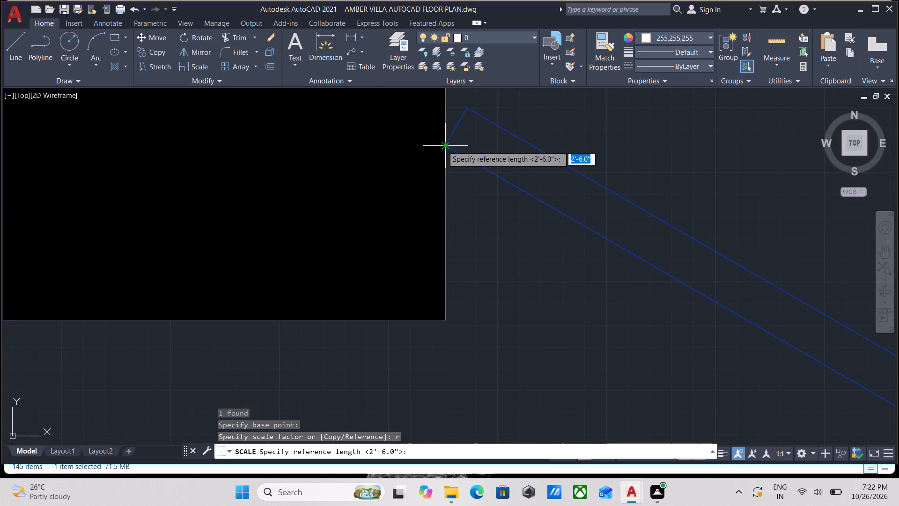
click(447, 146)
middle_drag(673, 128, 265, 150)
scroll(491, 137, down, 3)
middle_drag(517, 162, 414, 182)
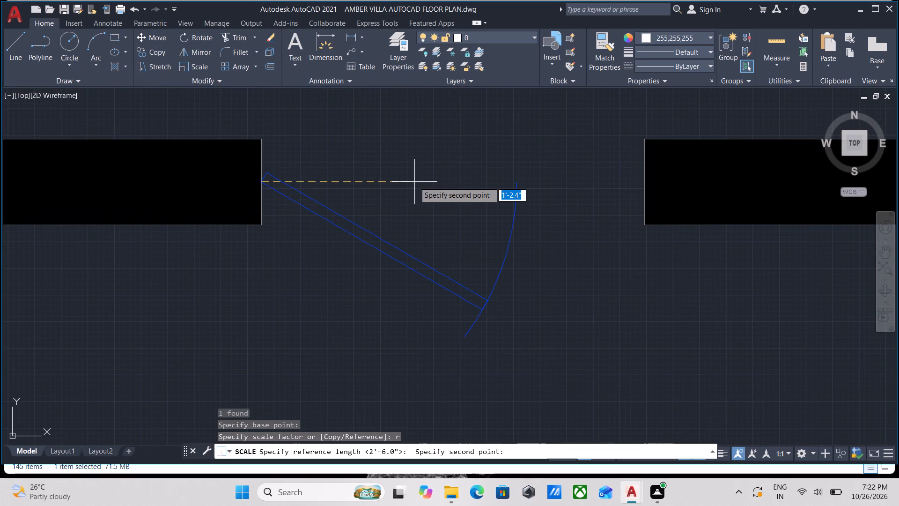
key(F8)
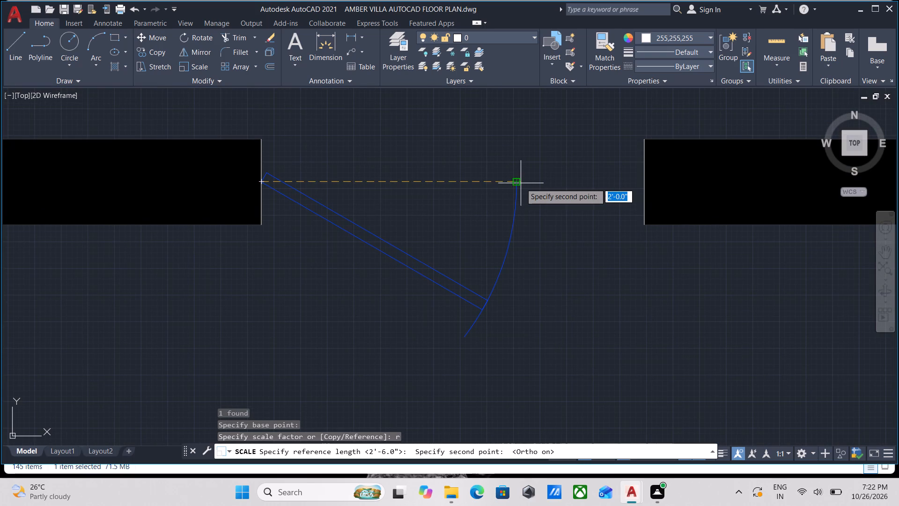
click(516, 184)
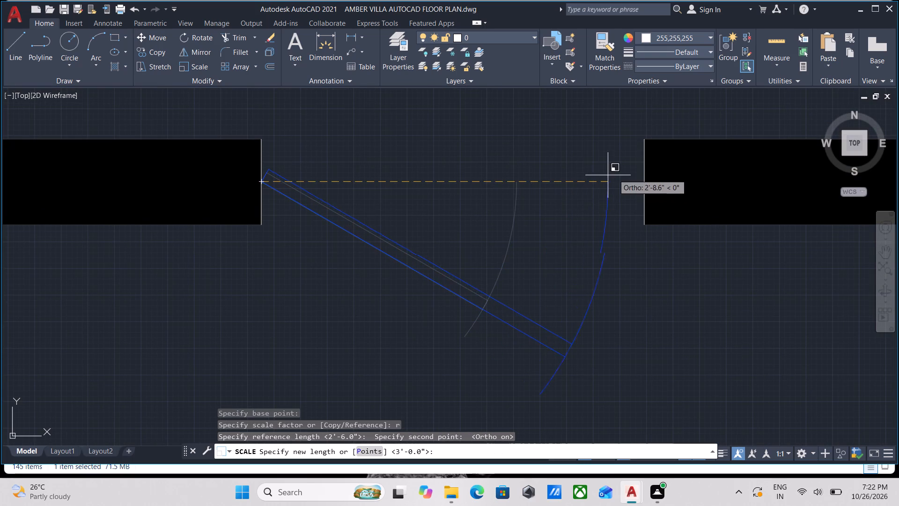
click(645, 182)
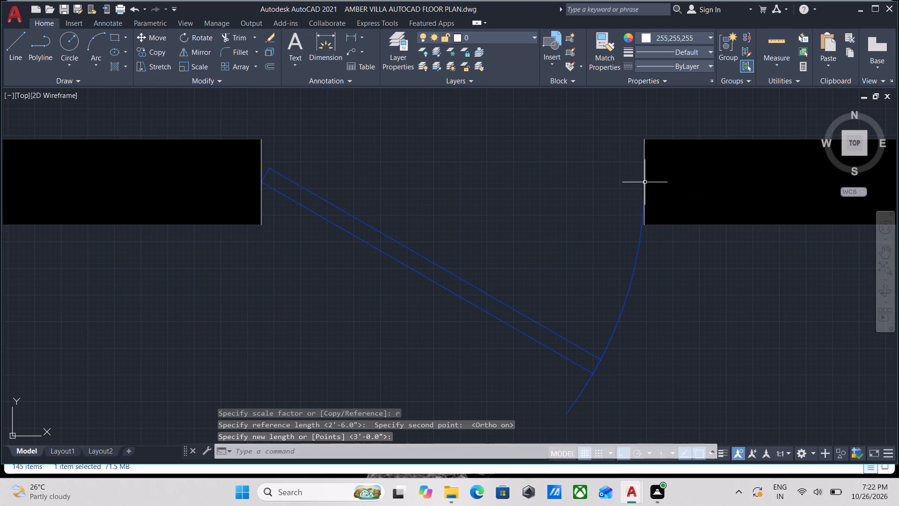
key(Escape)
Fill the connected rooms north of the new door and the large southeast room with solid hatch, colour 255,255,255, transparency 50.
scroll(502, 179, down, 2)
middle_drag(502, 179, 551, 206)
scroll(551, 206, down, 4)
middle_drag(551, 206, 549, 244)
middle_drag(563, 196, 561, 234)
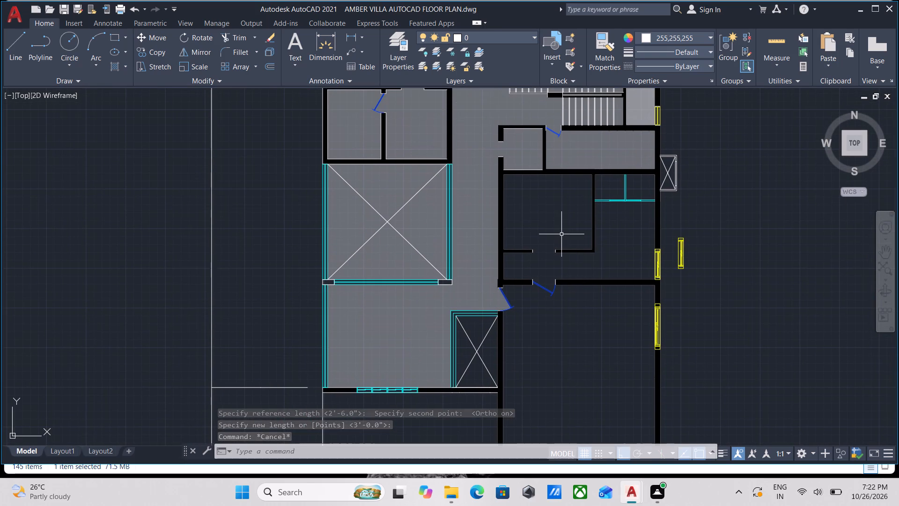
key(h)
key(Return)
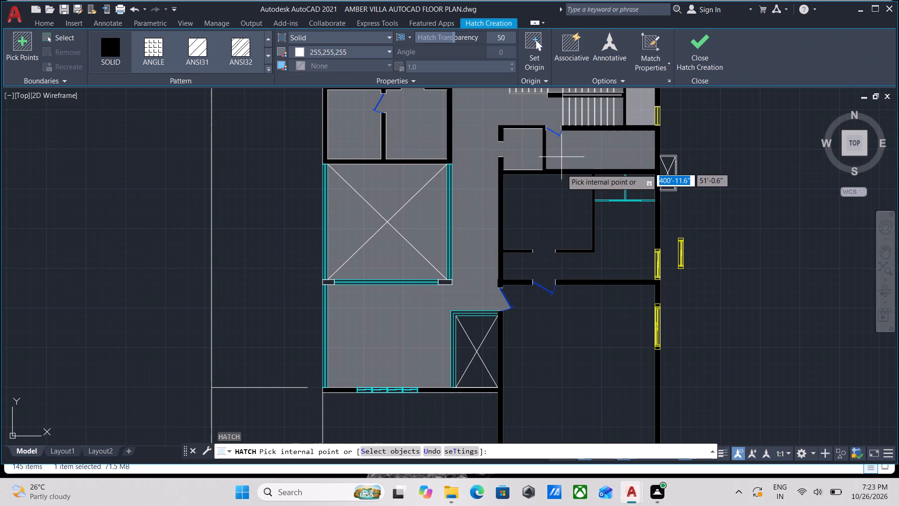
click(555, 203)
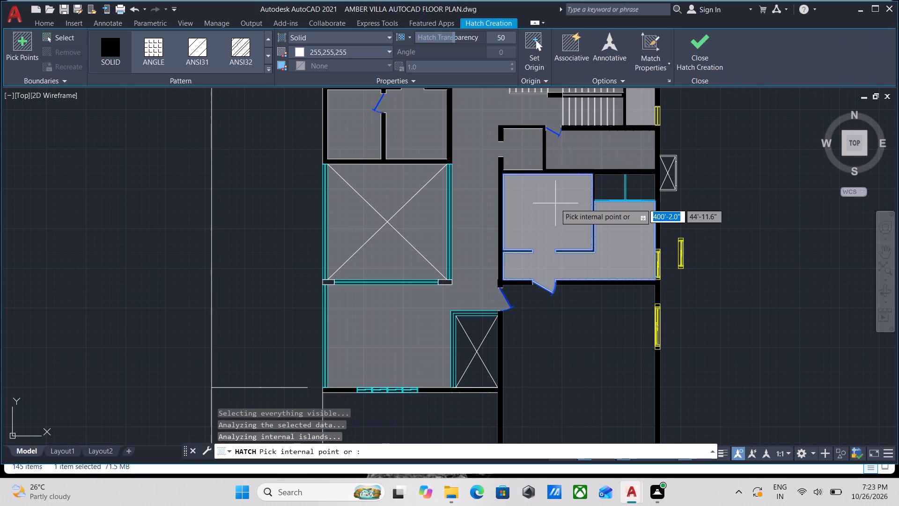
click(560, 366)
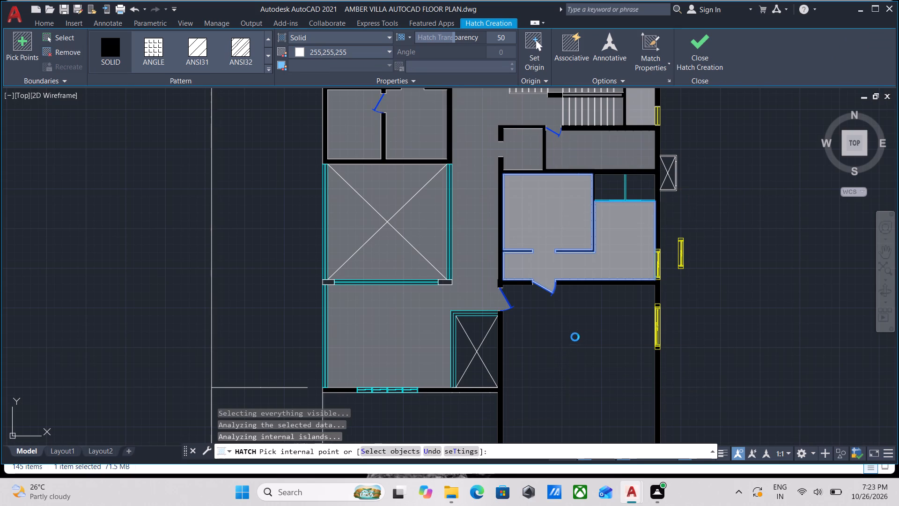
scroll(576, 334, down, 1)
middle_drag(576, 333, 573, 217)
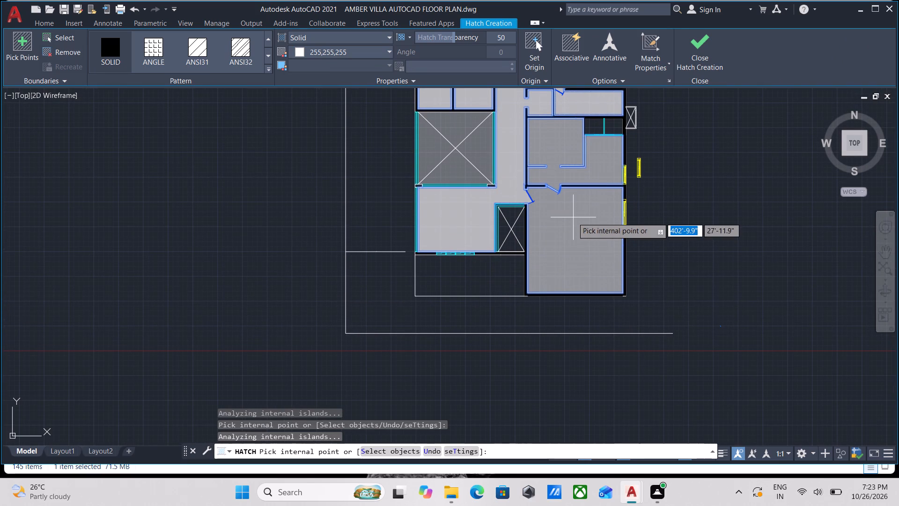
Add the western, northern and eastern triangles of the X-marked shaft beside the large southeast room to the solid hatch.
scroll(500, 228, up, 3)
click(500, 228)
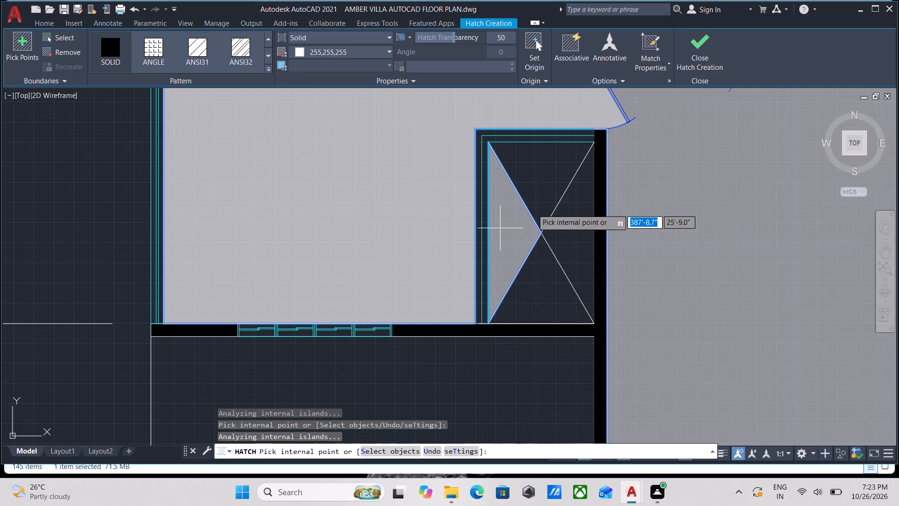
click(539, 171)
click(574, 217)
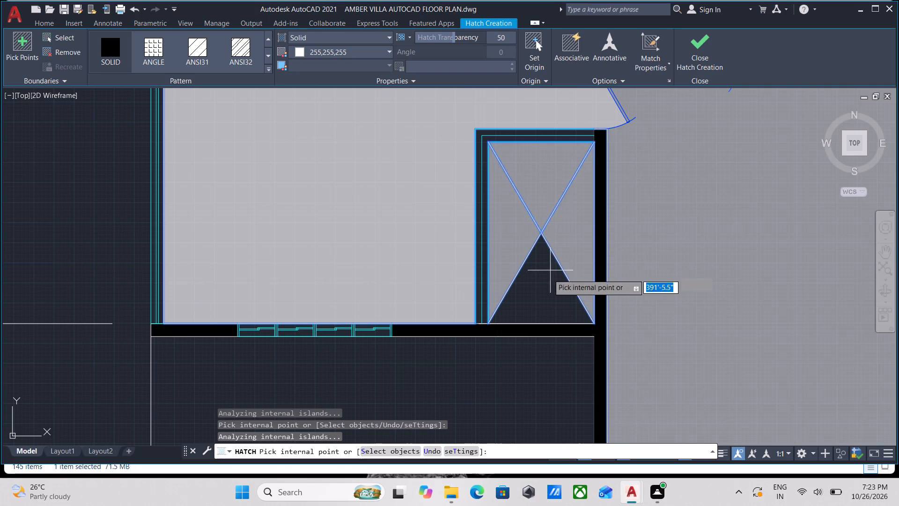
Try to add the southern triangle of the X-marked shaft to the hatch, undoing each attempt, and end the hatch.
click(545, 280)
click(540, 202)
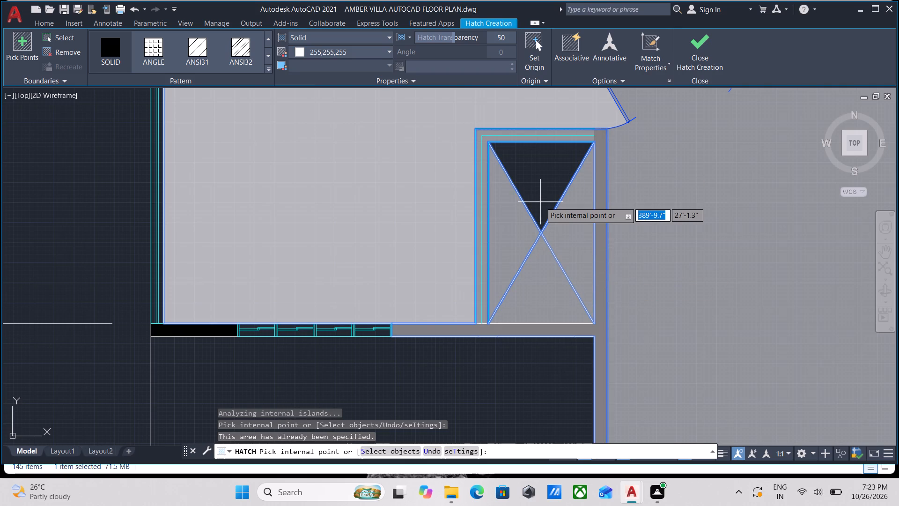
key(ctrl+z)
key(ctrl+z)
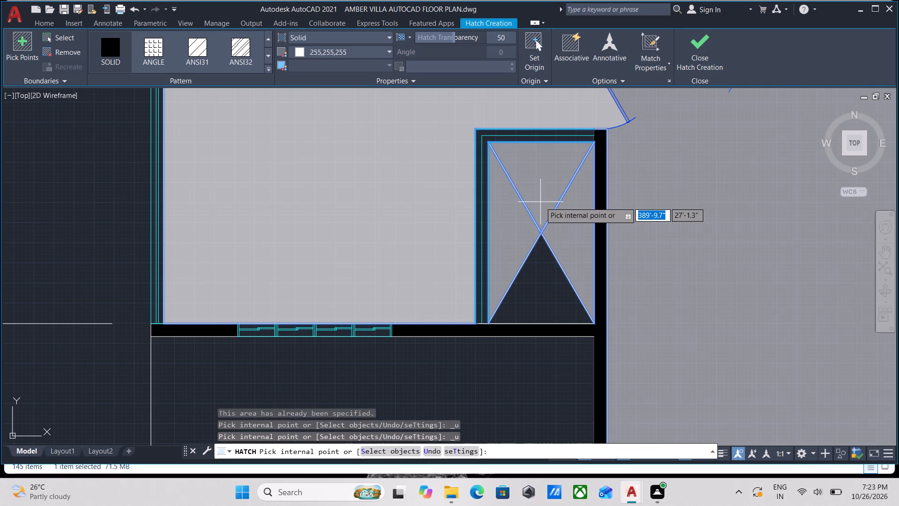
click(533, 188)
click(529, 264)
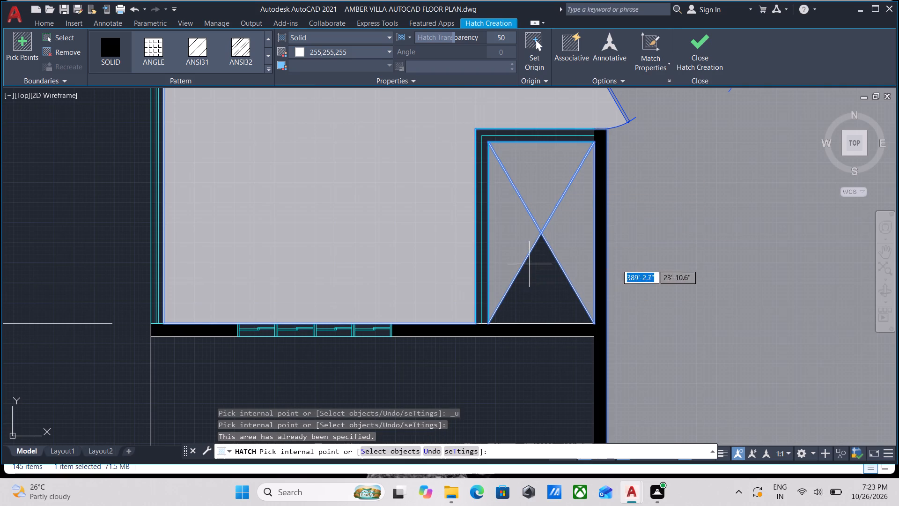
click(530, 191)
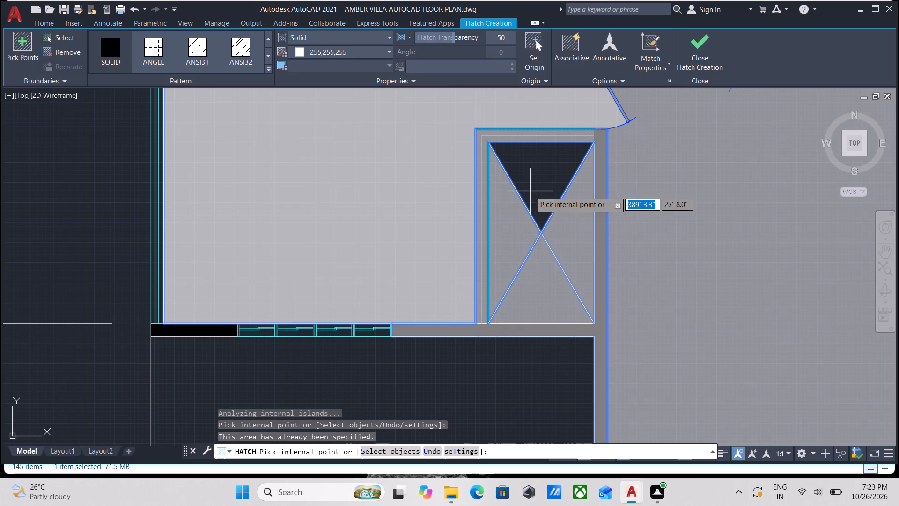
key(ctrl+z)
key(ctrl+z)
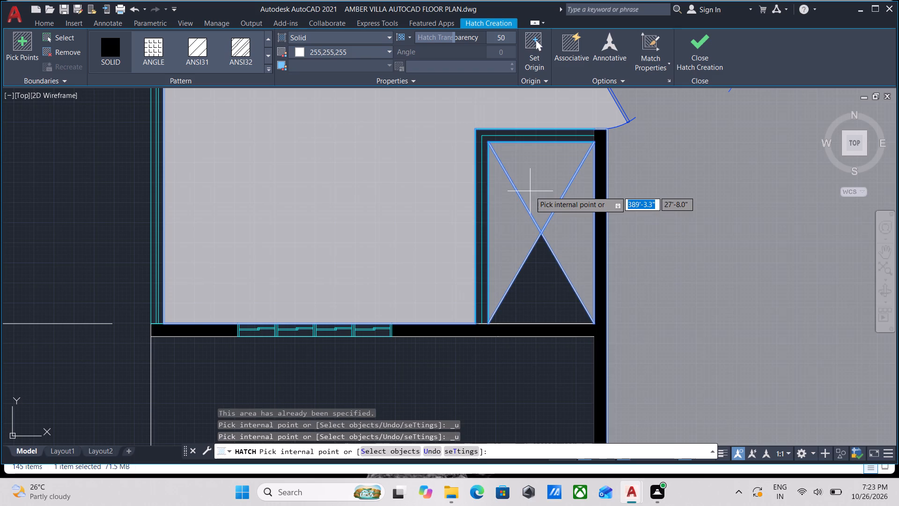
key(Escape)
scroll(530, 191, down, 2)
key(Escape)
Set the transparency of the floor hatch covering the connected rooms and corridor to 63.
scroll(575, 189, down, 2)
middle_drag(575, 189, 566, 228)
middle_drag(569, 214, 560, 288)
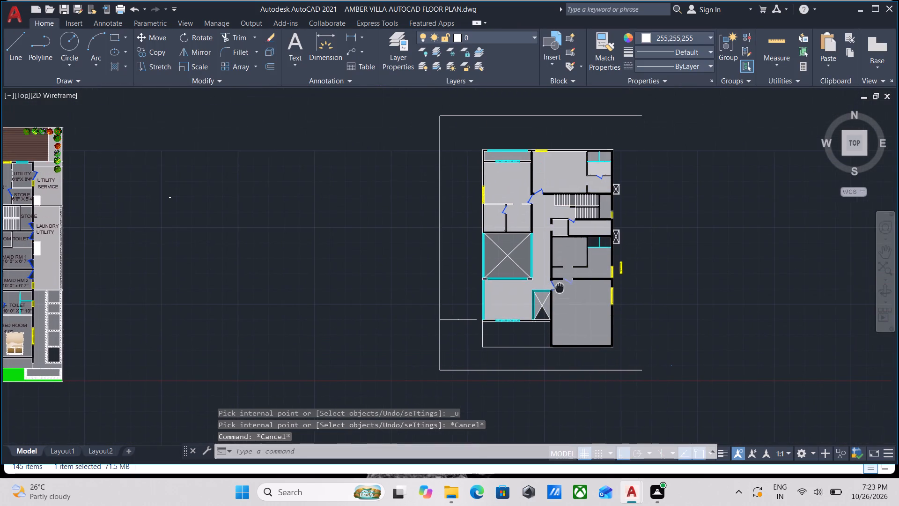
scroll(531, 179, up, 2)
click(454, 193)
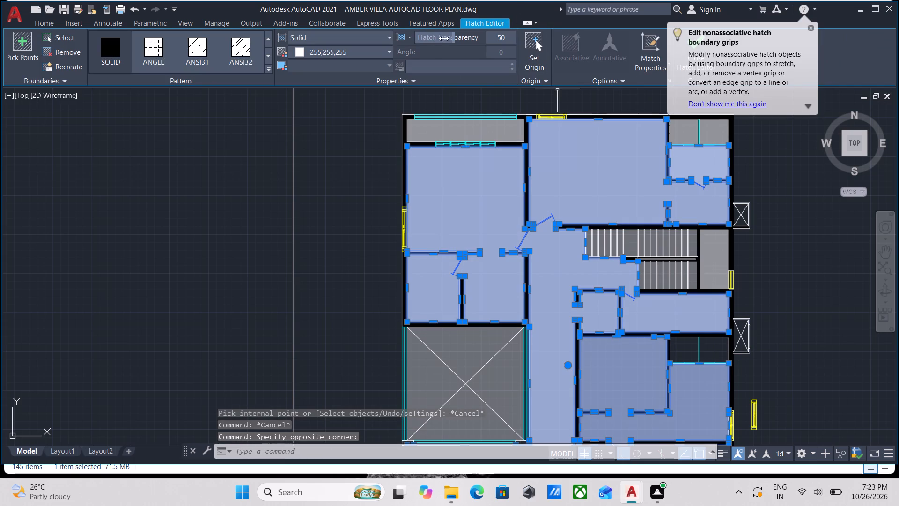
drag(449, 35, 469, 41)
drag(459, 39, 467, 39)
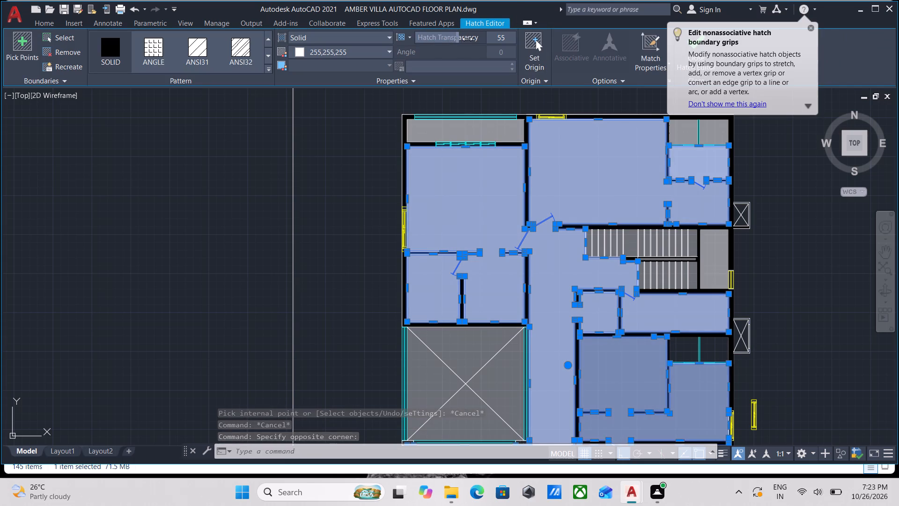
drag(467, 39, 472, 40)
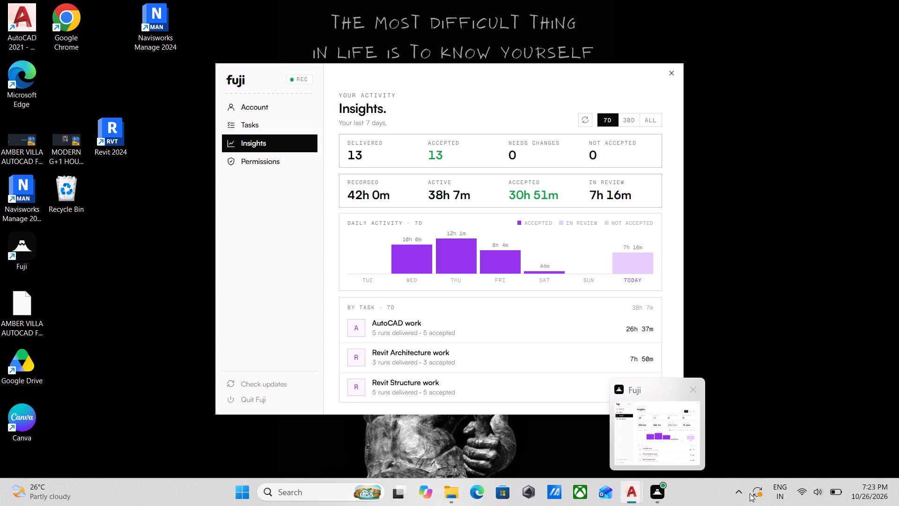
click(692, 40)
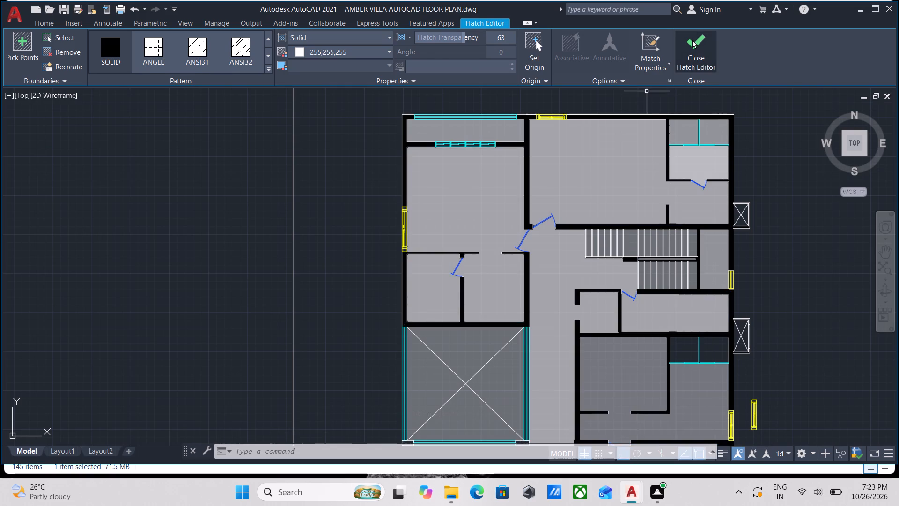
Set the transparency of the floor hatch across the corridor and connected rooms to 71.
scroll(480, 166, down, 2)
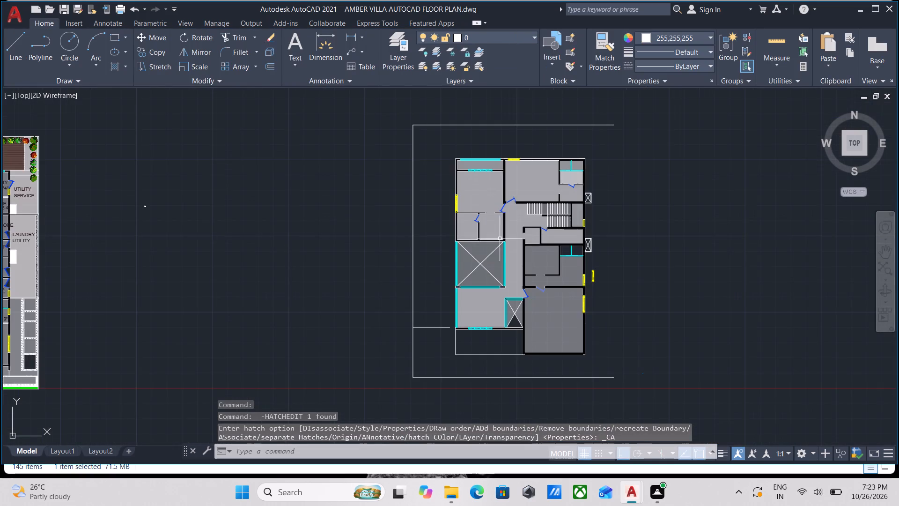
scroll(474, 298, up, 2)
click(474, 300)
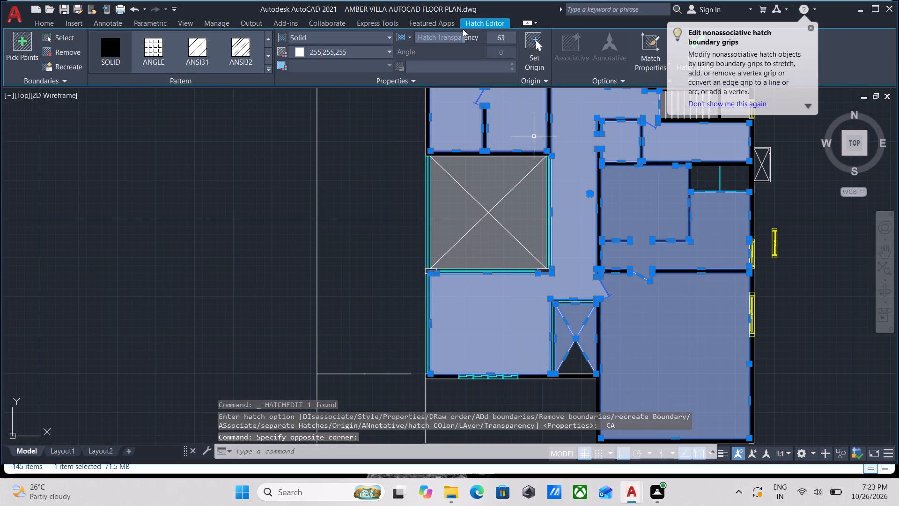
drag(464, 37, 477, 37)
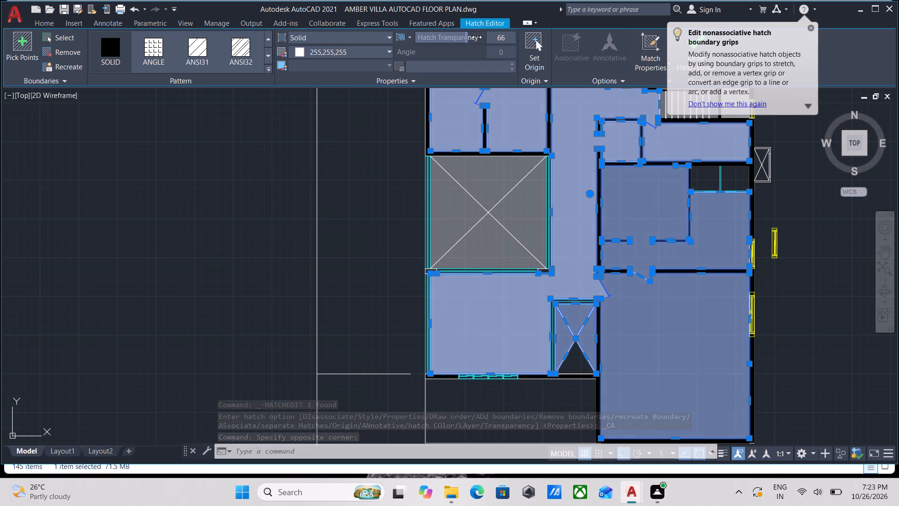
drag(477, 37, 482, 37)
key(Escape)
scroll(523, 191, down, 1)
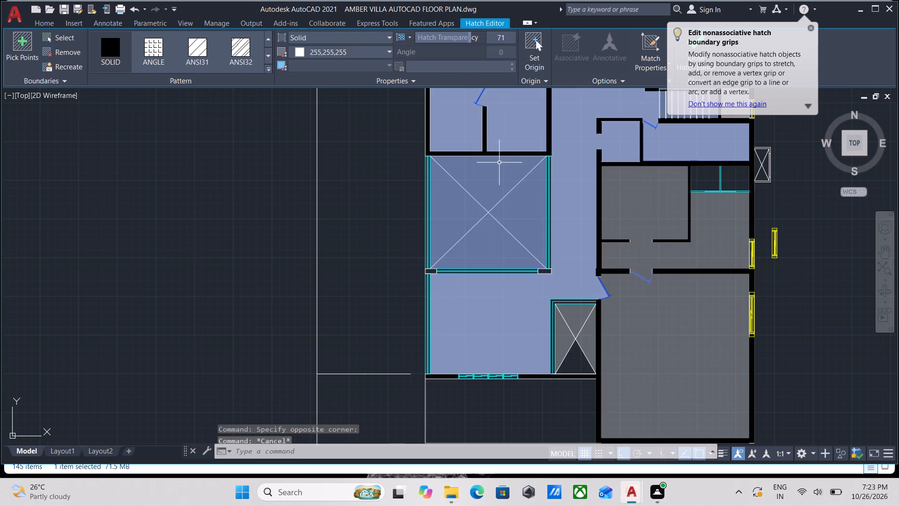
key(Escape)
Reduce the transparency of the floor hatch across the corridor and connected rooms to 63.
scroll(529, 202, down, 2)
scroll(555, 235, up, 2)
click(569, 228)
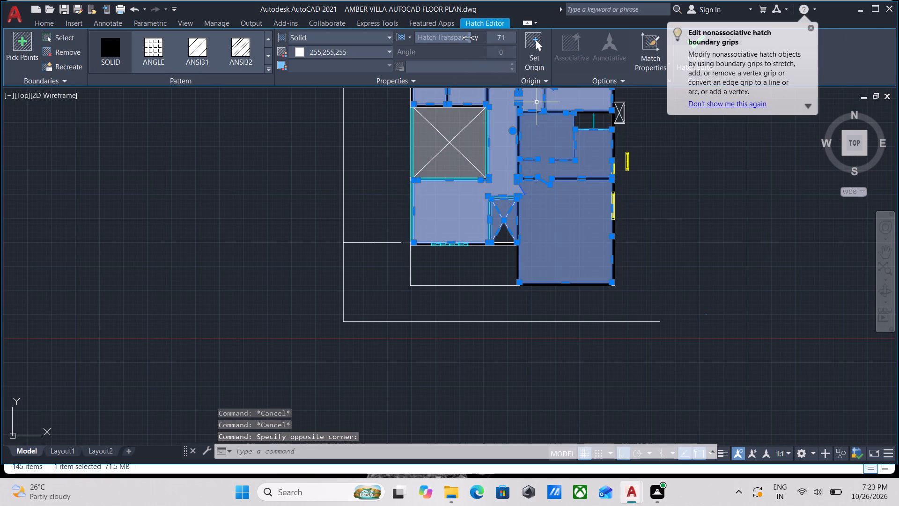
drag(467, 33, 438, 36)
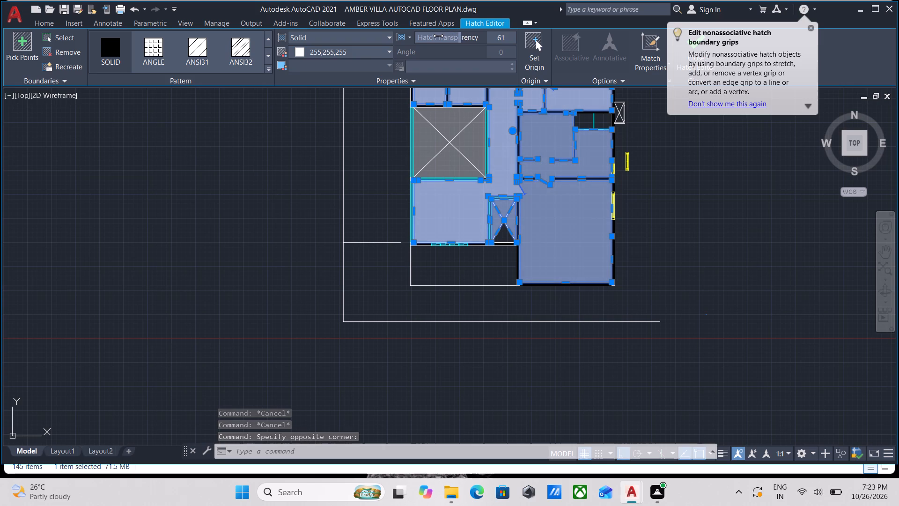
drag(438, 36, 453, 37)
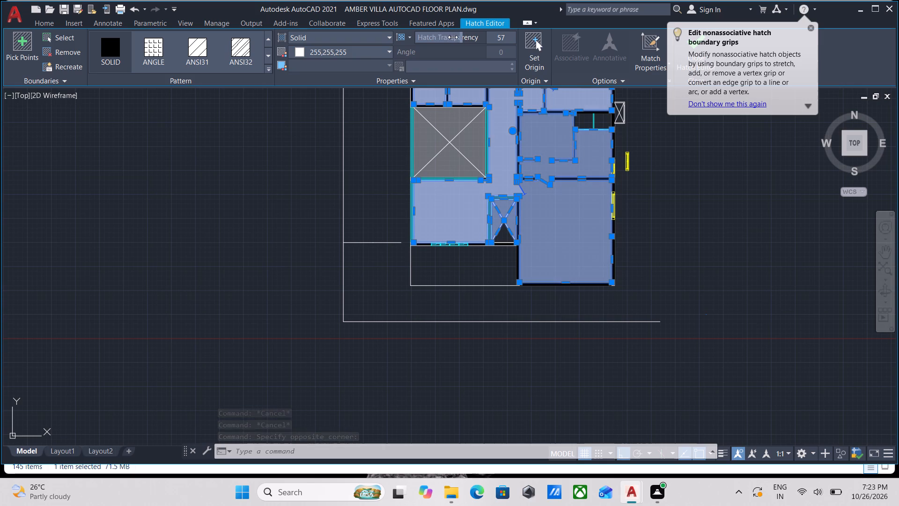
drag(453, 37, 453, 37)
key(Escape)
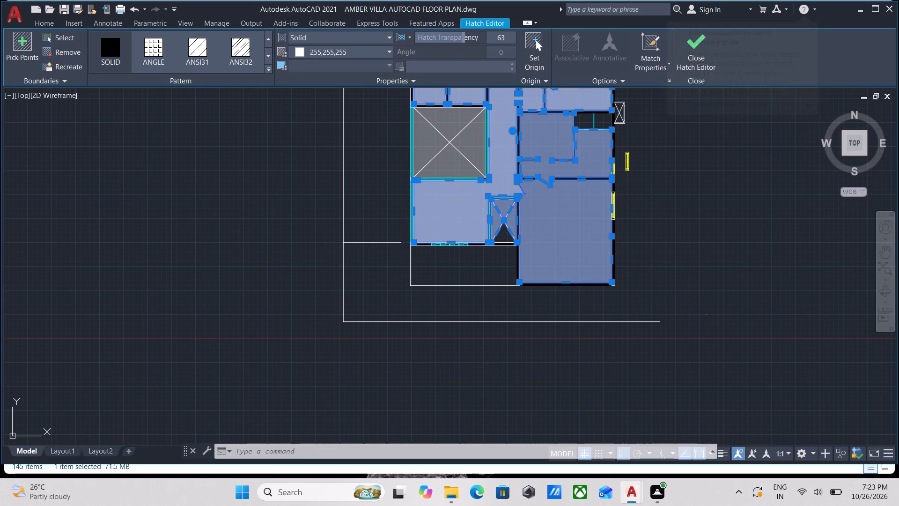
Set the transparency of the floor hatch across the corridor and connected rooms to 60.
middle_drag(561, 212, 514, 305)
scroll(466, 240, up, 2)
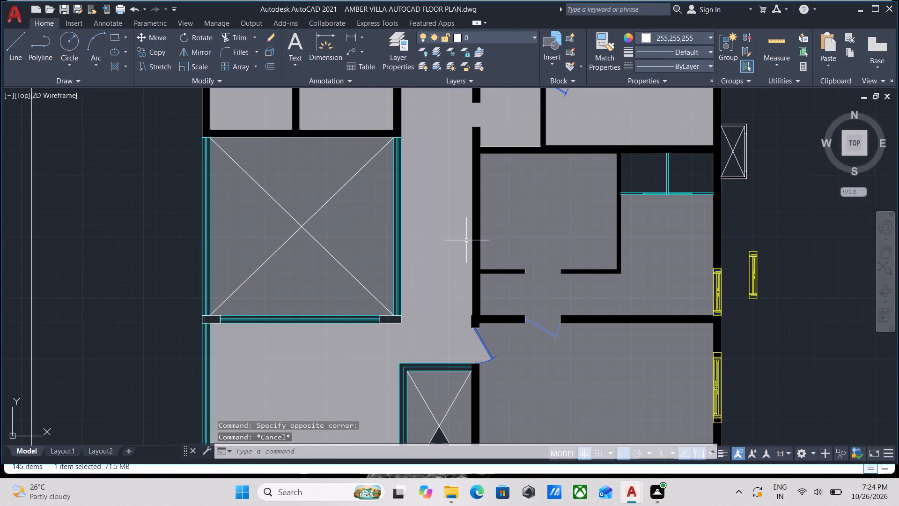
click(444, 228)
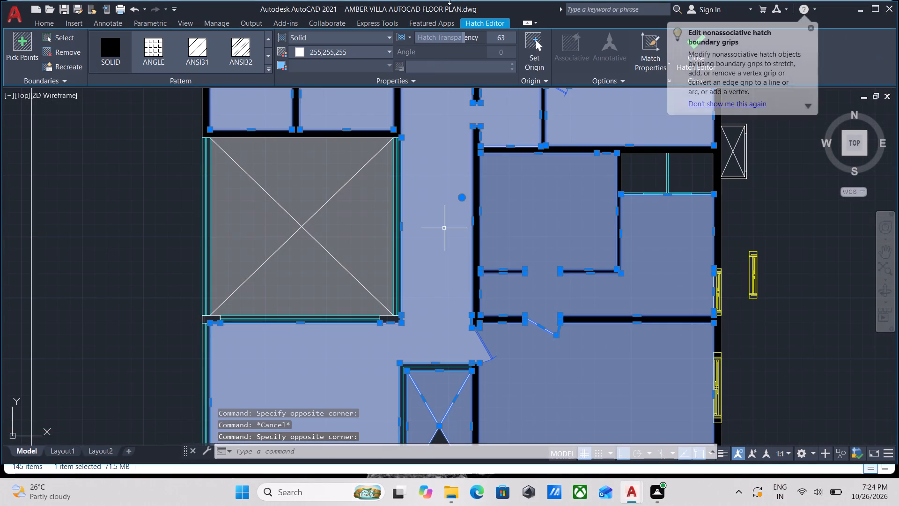
drag(464, 32, 457, 32)
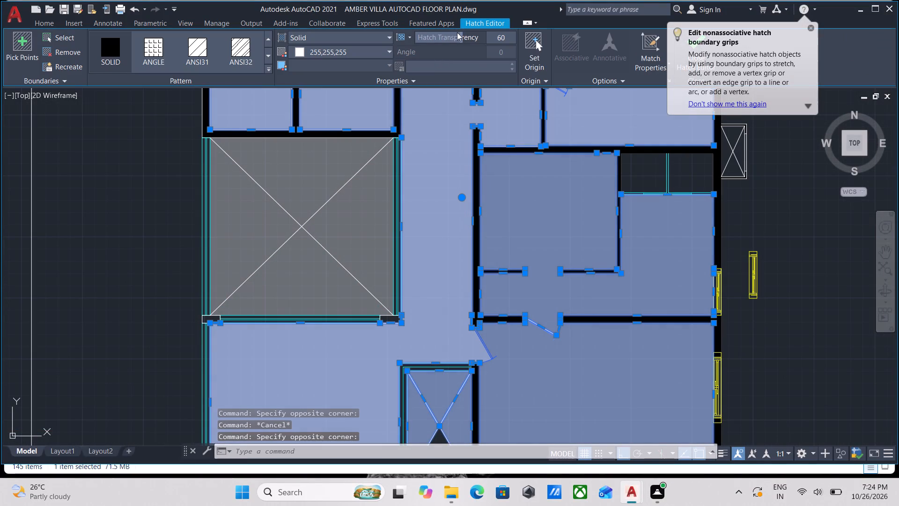
key(Escape)
scroll(484, 119, down, 1)
key(Escape)
Fill the two glass-partitioned compartments north of the eastern windowed room with solid hatch, colour 255,255,255, transparency 50.
scroll(484, 123, down, 1)
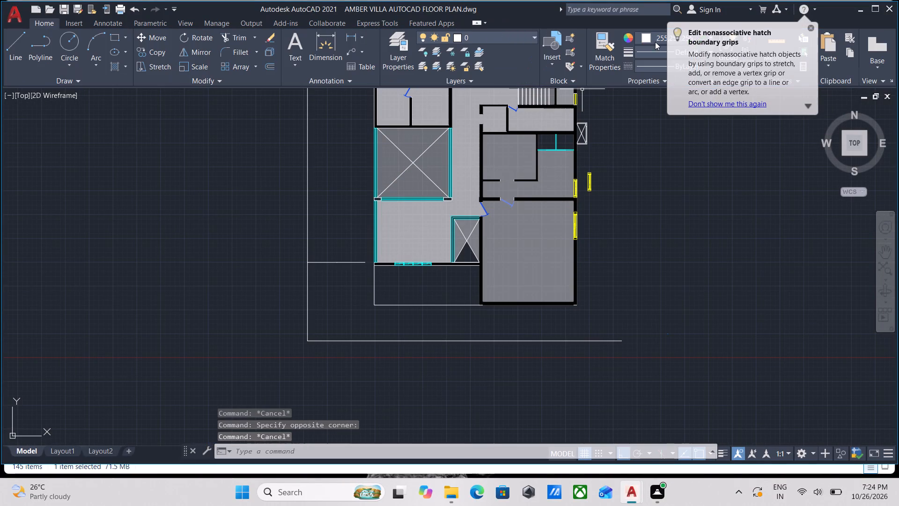
scroll(551, 178, down, 1)
middle_drag(539, 178, 526, 202)
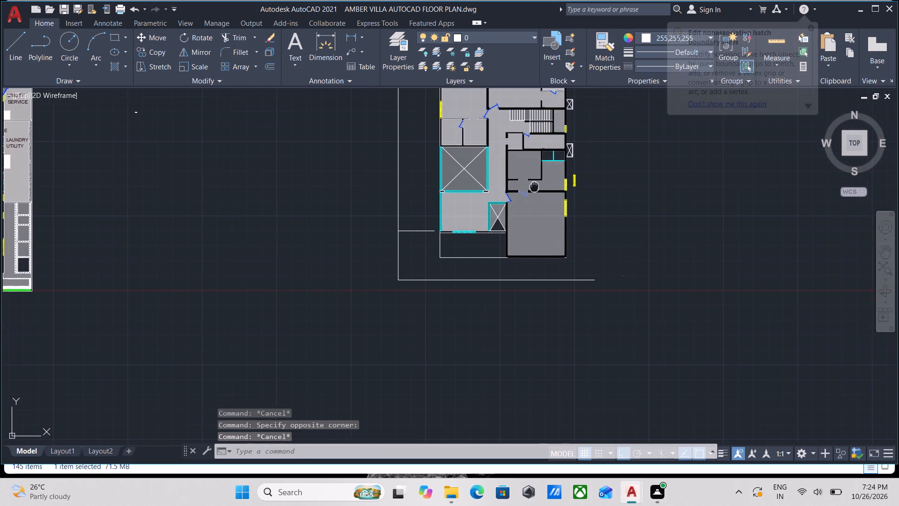
middle_drag(526, 202, 504, 243)
scroll(524, 231, up, 6)
middle_drag(455, 159, 436, 236)
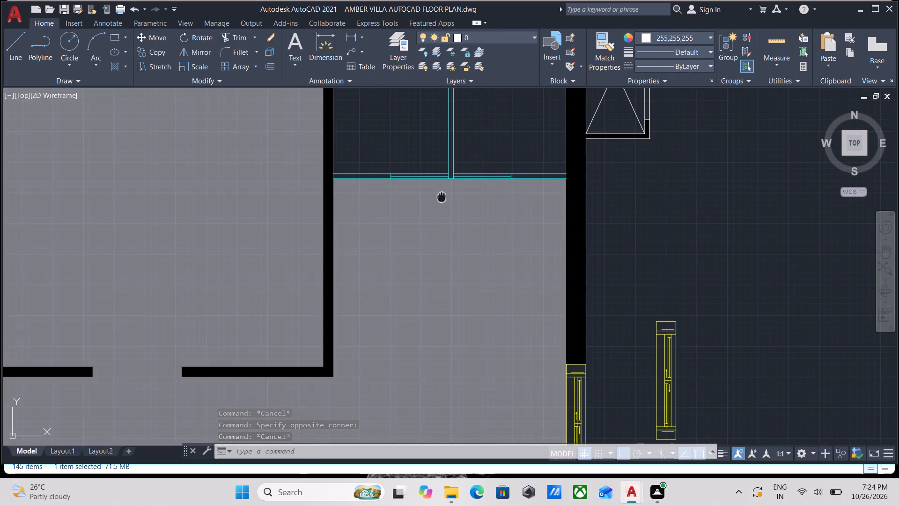
middle_drag(436, 236, 431, 298)
scroll(431, 298, up, 1)
key(h)
key(Return)
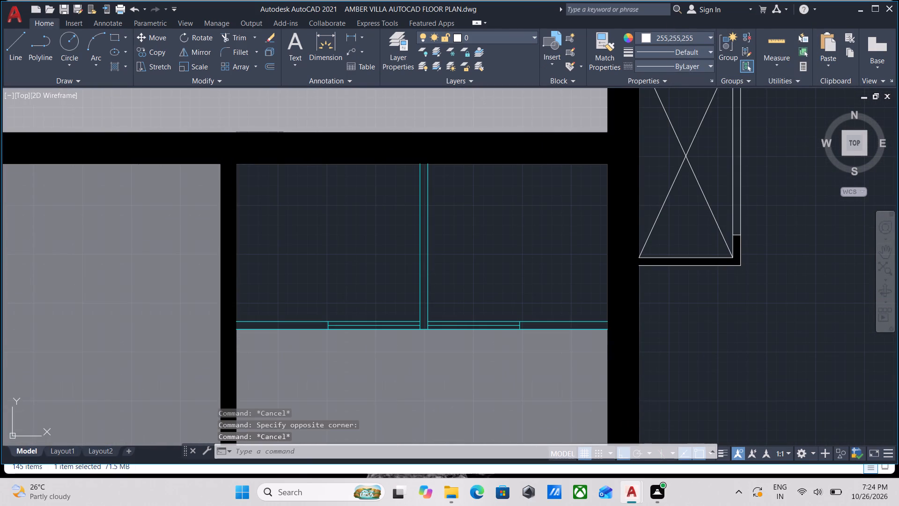
click(281, 227)
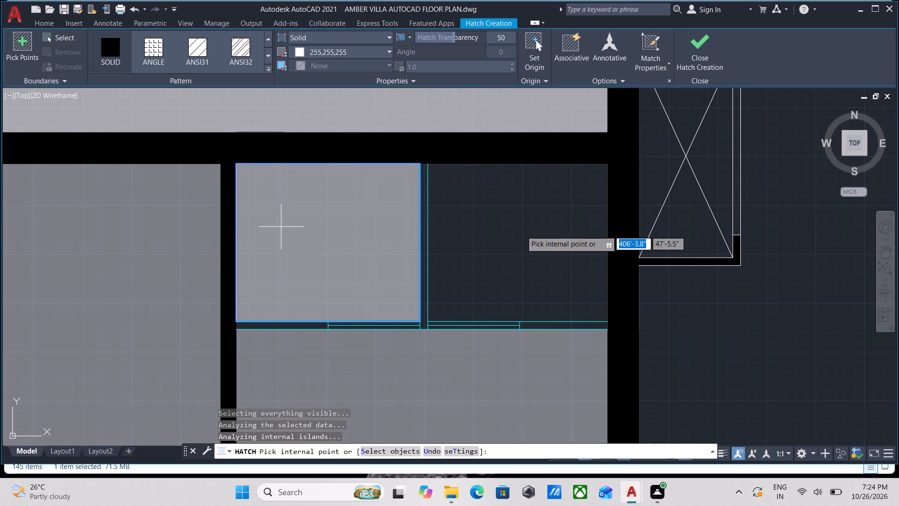
click(553, 221)
scroll(296, 224, down, 2)
middle_drag(296, 224, 398, 168)
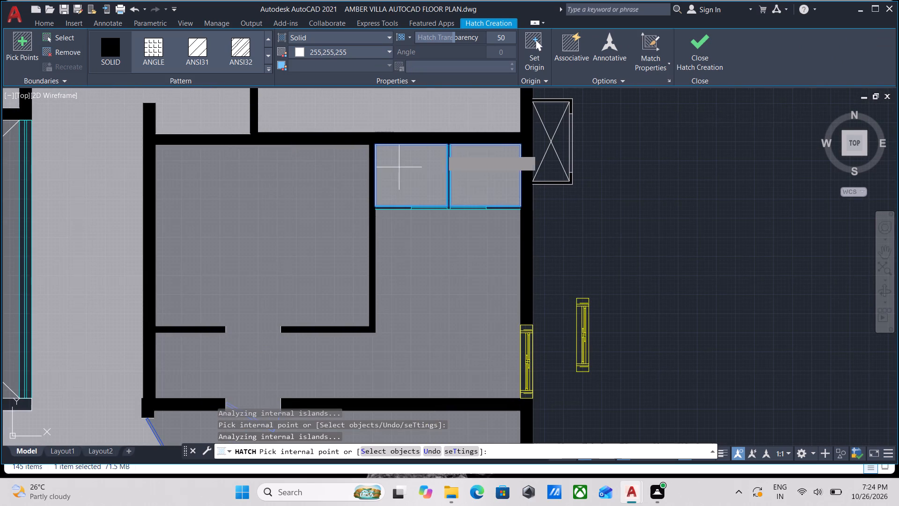
click(722, 38)
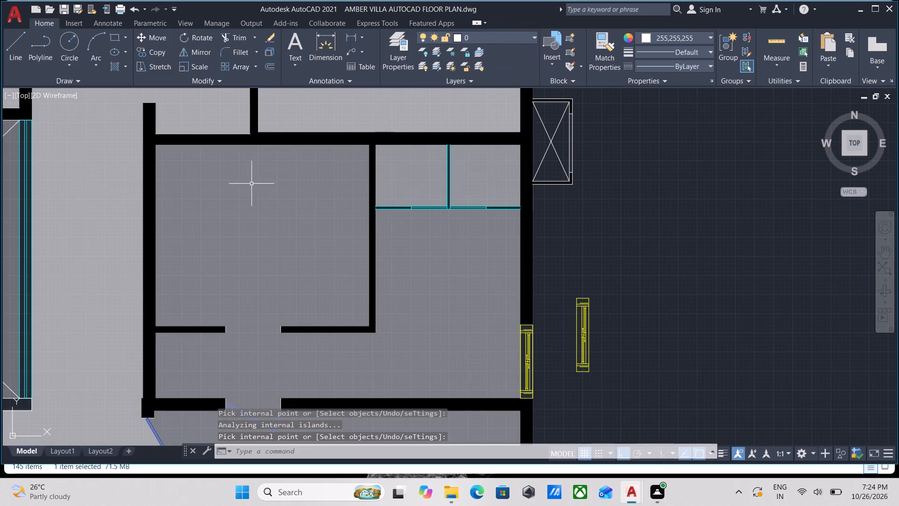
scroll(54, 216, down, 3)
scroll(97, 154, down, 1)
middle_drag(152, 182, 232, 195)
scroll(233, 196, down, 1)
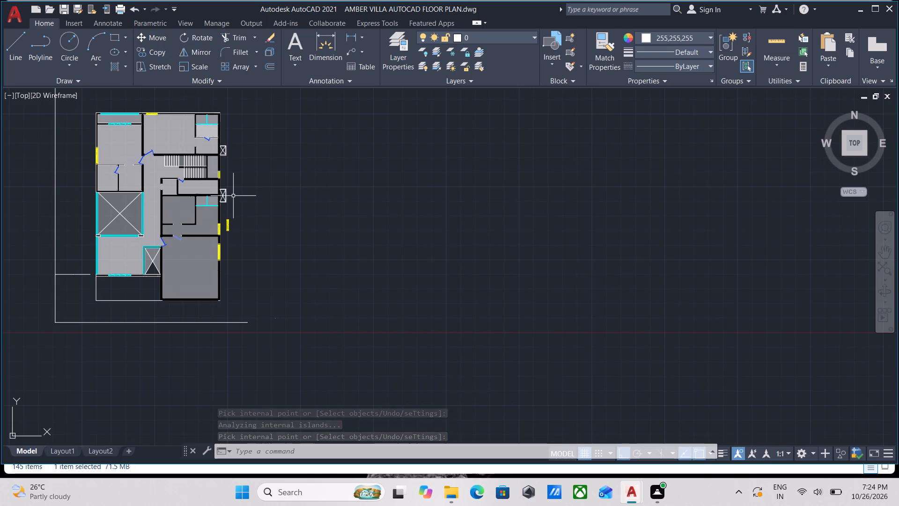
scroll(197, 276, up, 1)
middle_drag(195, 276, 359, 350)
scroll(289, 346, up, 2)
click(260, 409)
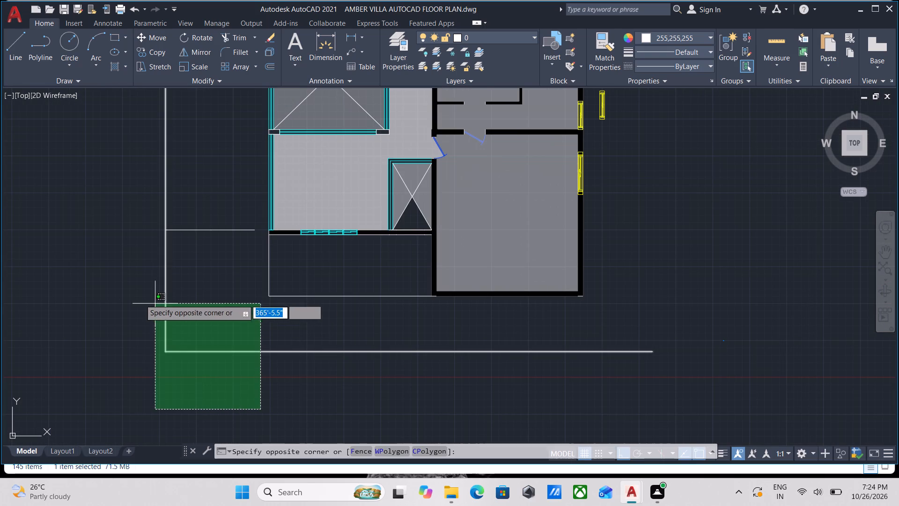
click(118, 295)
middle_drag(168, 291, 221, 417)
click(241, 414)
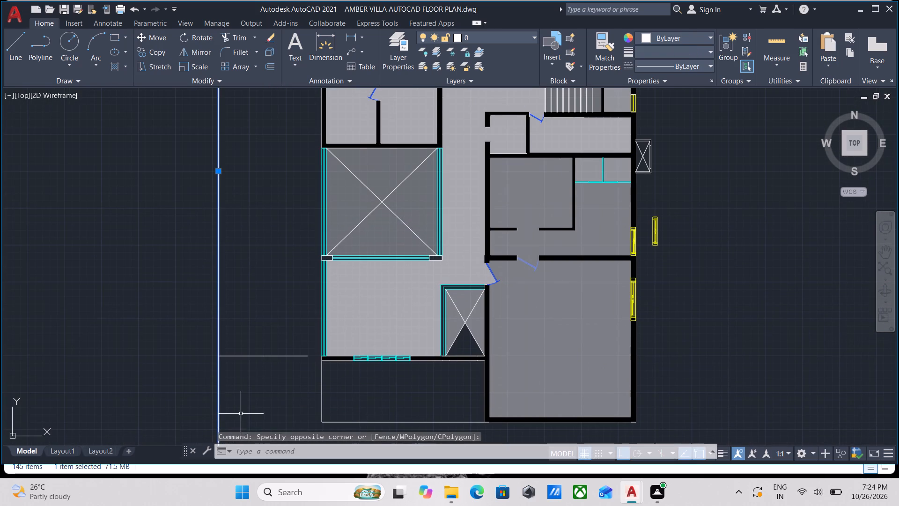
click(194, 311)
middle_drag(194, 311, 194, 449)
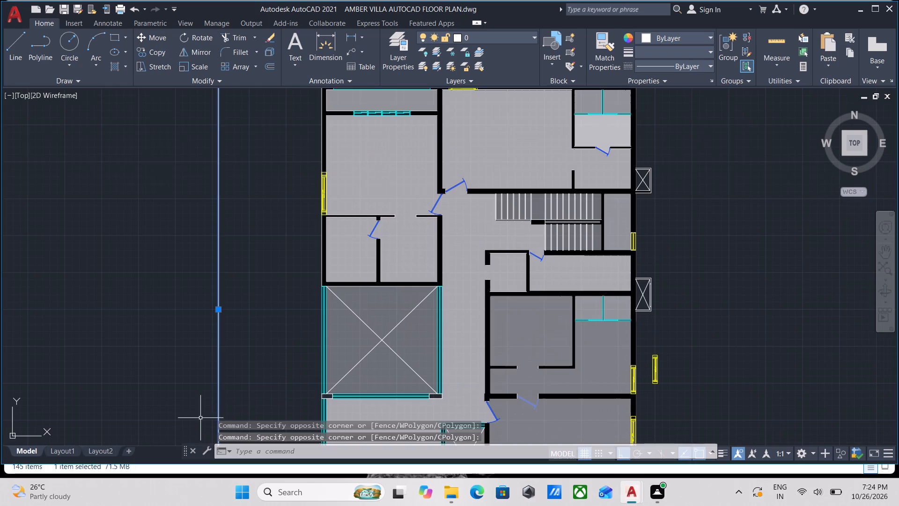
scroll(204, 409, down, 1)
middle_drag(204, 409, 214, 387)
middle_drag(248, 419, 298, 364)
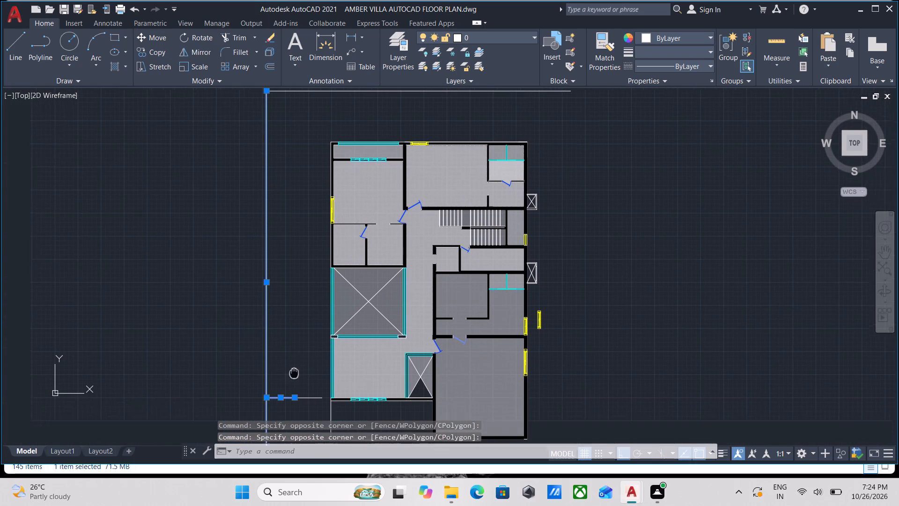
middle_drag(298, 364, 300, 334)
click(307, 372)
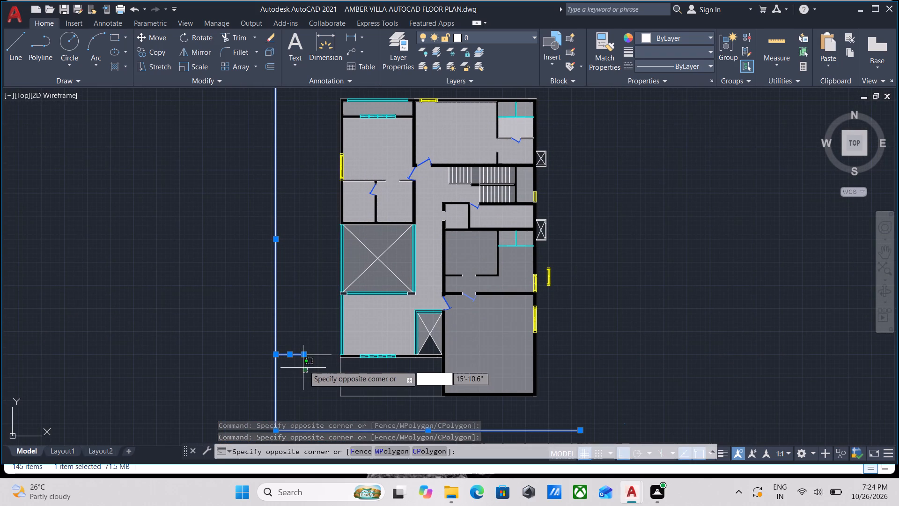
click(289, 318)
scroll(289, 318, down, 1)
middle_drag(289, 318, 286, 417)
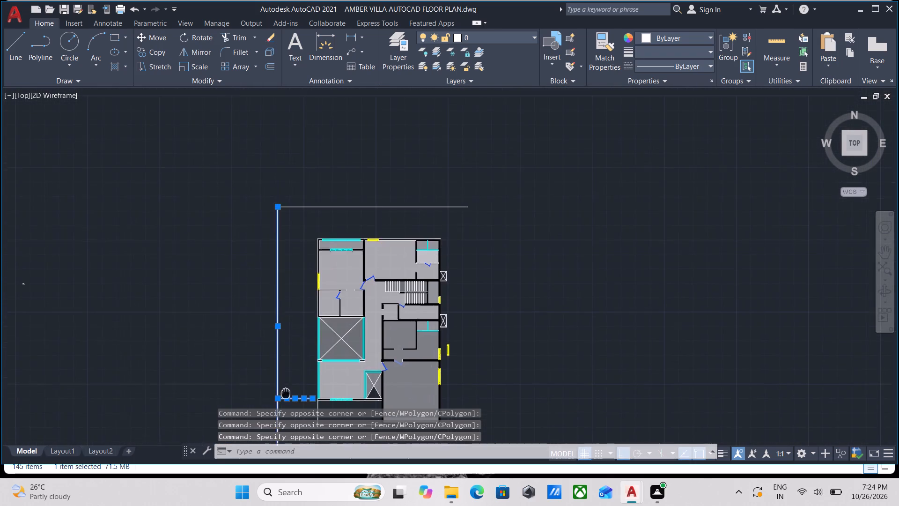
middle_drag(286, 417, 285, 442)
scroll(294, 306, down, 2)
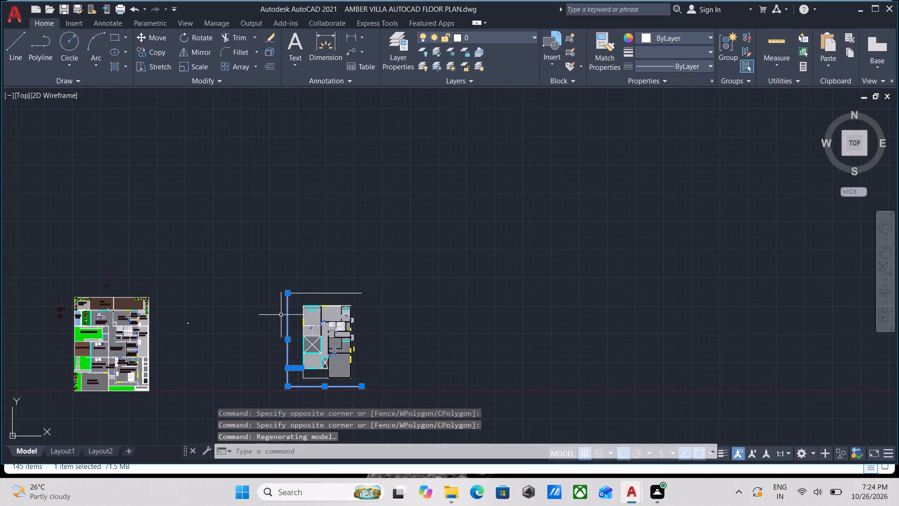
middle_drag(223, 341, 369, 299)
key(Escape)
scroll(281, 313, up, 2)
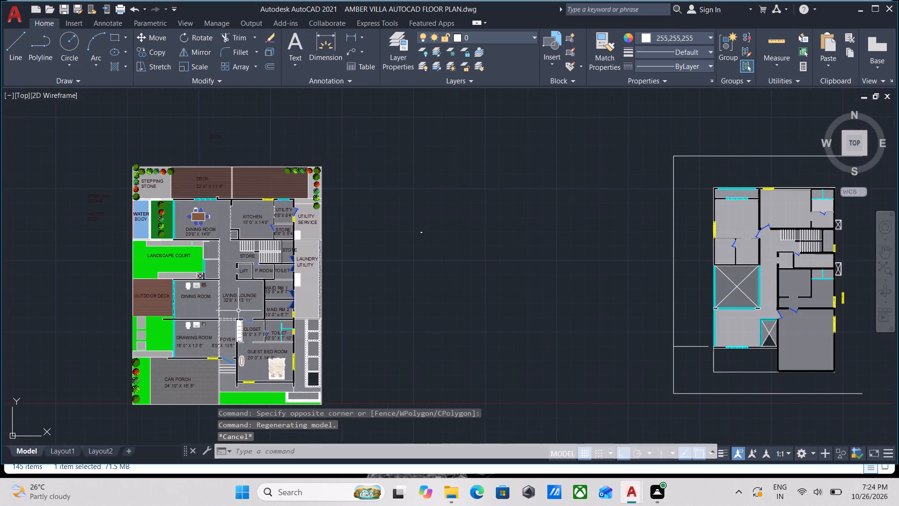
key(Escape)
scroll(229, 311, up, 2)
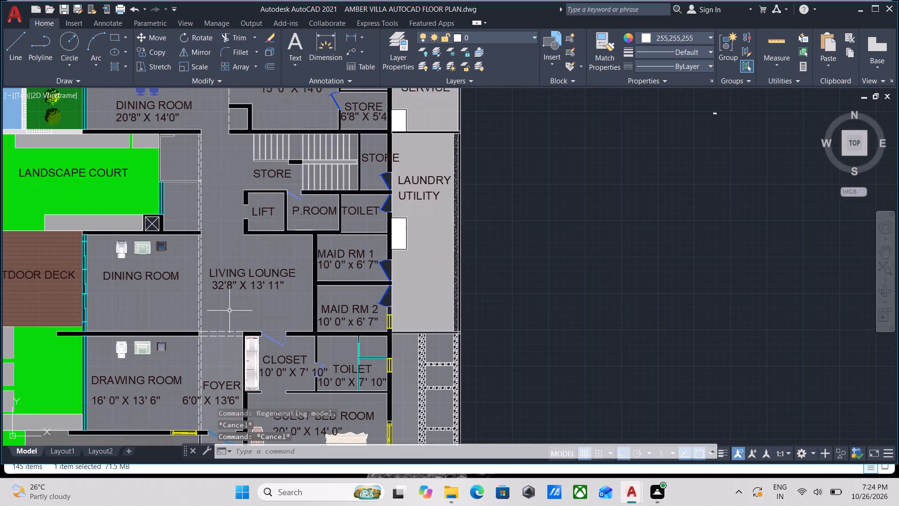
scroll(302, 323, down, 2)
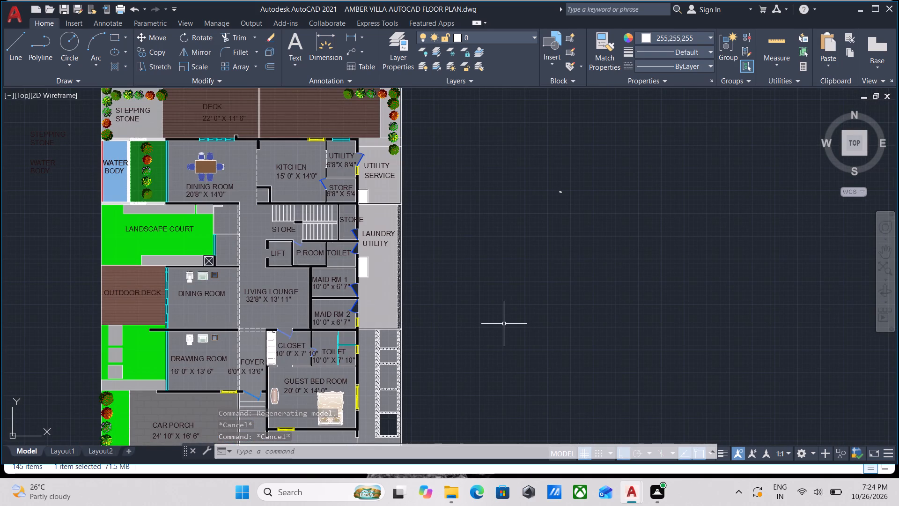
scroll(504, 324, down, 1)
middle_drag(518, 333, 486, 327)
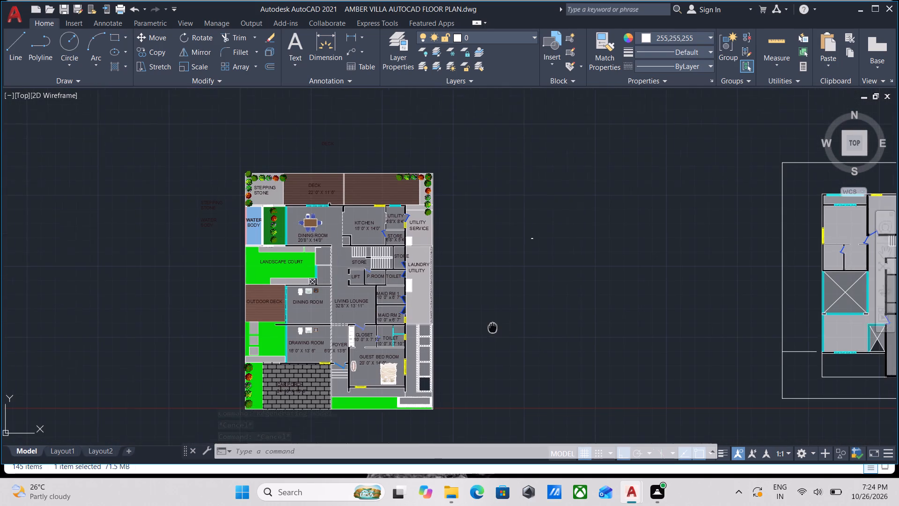
Erase the tiny stray objects in the empty space between the furnished and unfurnished floor plans.
middle_drag(486, 327, 236, 314)
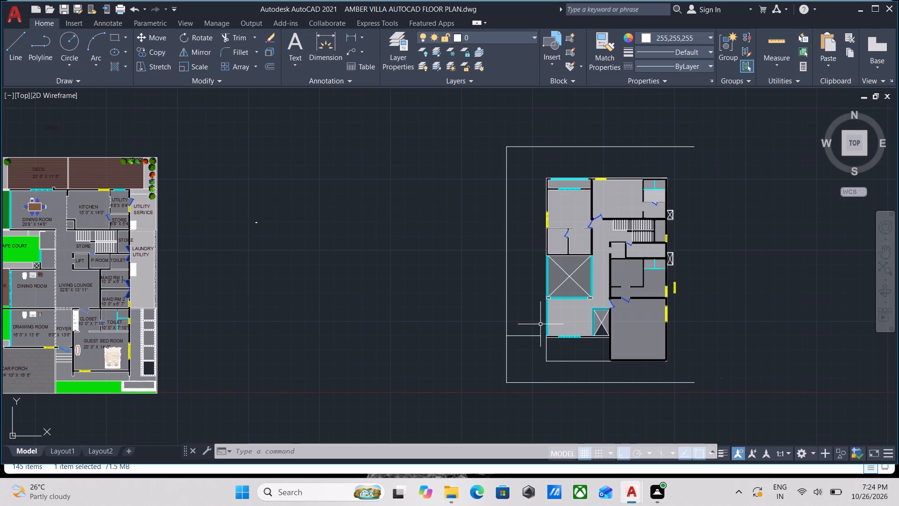
middle_drag(543, 325, 328, 375)
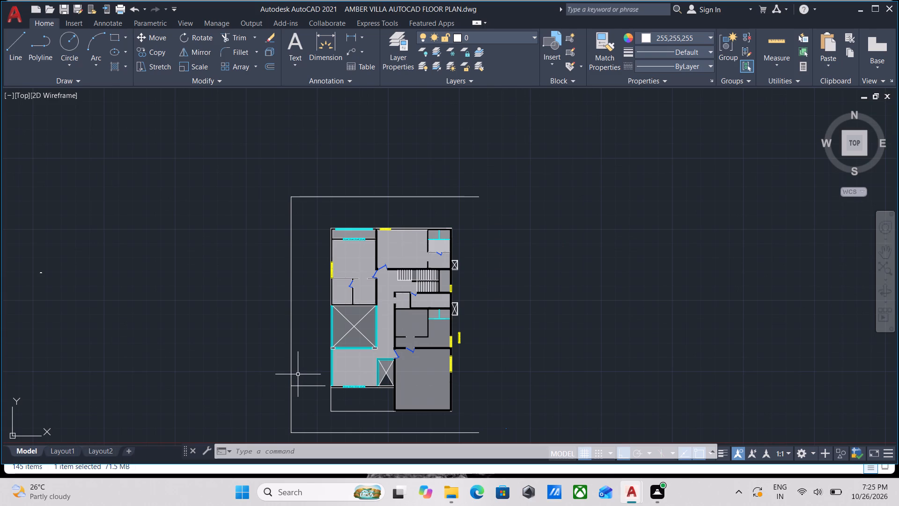
scroll(298, 374, down, 1)
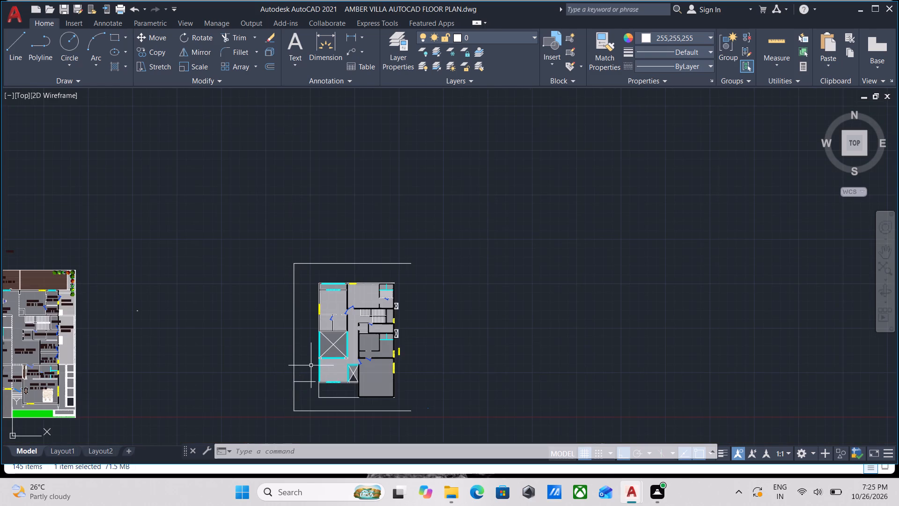
scroll(311, 365, down, 1)
scroll(322, 368, up, 2)
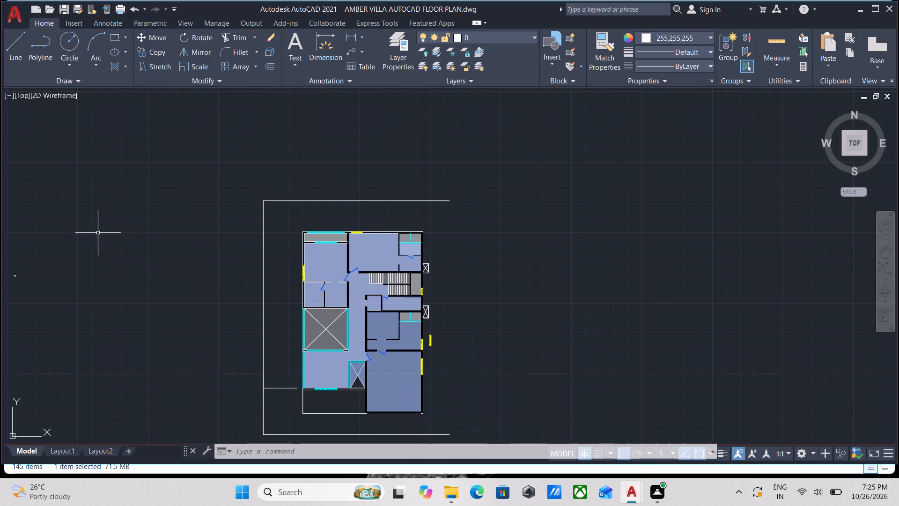
scroll(97, 231, up, 1)
middle_drag(97, 231, 273, 226)
click(169, 305)
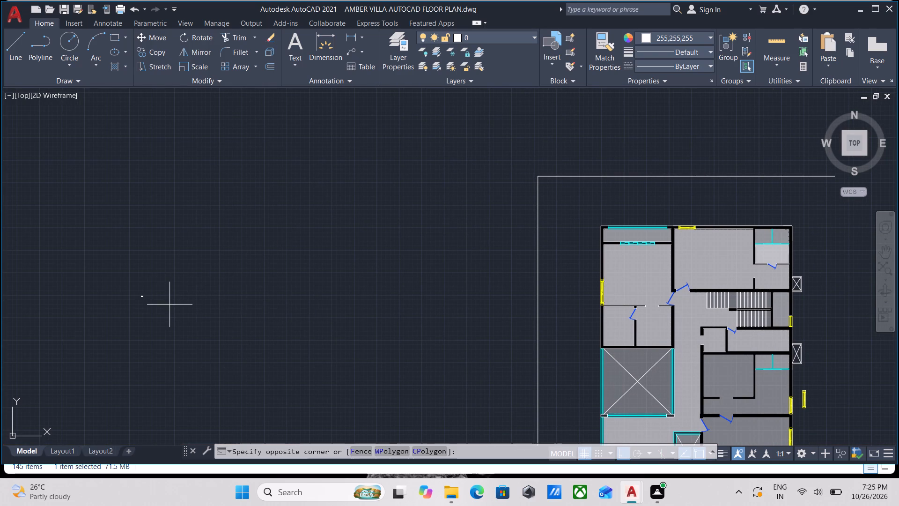
click(108, 280)
right_click(108, 280)
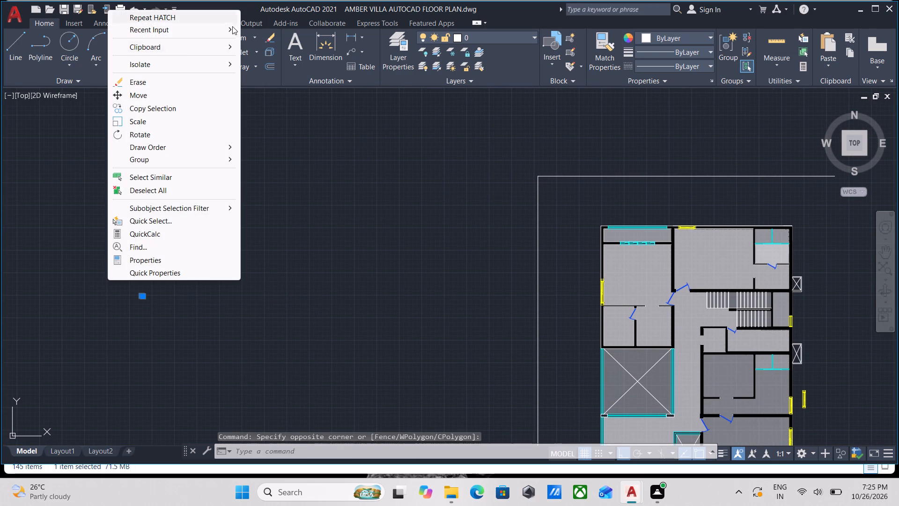
click(156, 82)
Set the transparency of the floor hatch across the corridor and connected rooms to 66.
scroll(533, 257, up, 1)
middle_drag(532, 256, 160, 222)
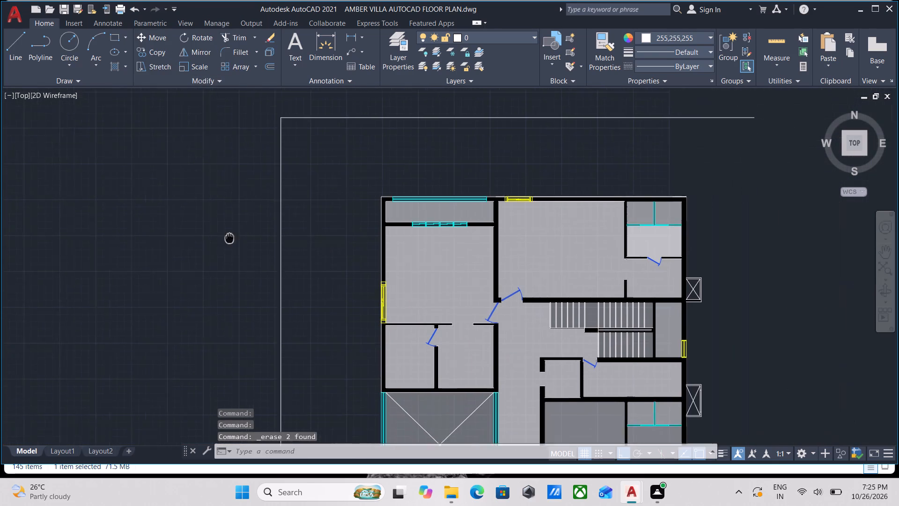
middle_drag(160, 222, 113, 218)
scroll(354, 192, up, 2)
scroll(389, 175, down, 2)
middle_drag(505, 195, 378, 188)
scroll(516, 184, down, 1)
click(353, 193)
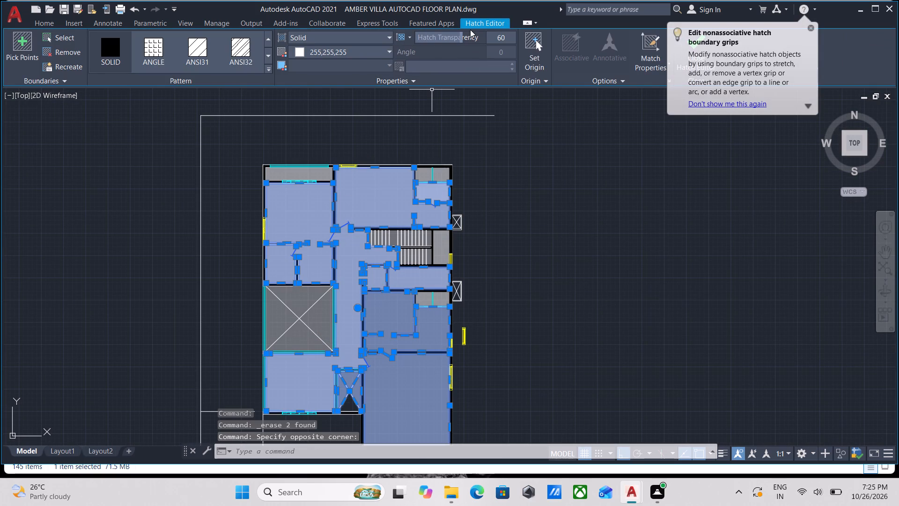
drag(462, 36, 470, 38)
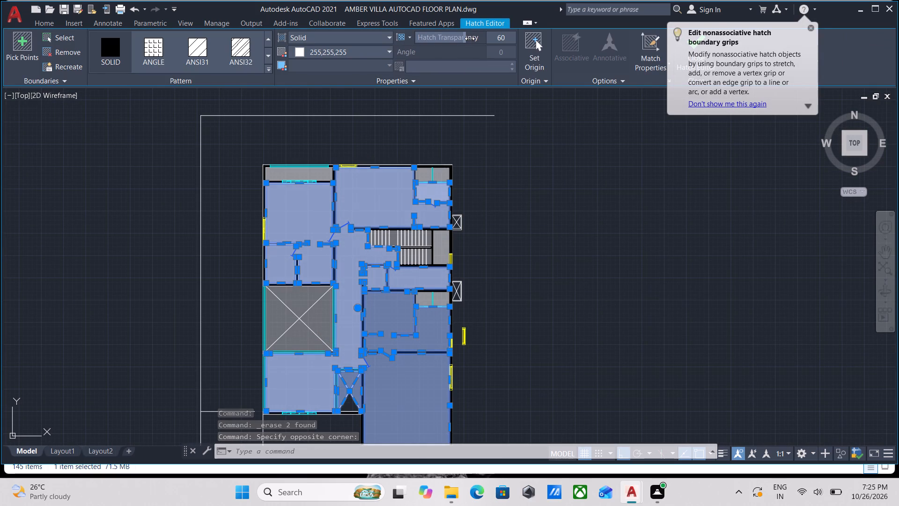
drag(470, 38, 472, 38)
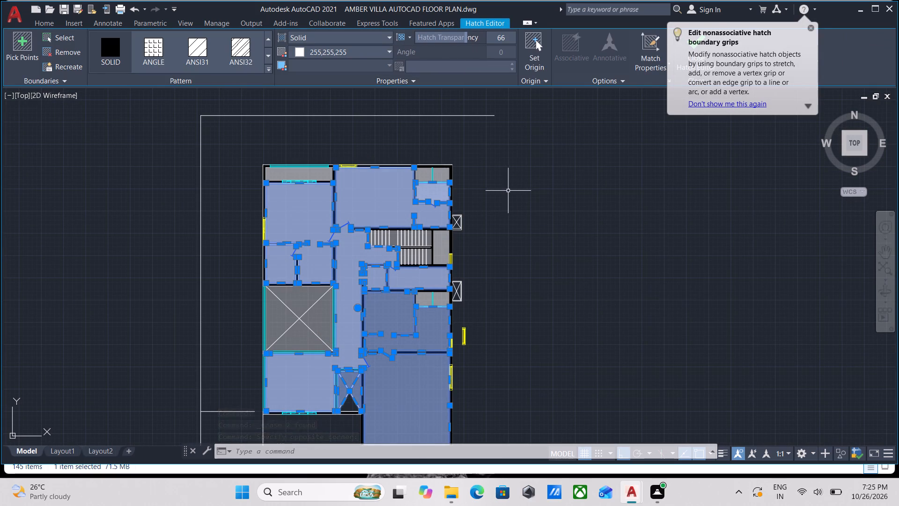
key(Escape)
Raise the transparency of the floor hatch across the corridor and connected rooms to 69.
scroll(506, 190, up, 2)
scroll(506, 190, down, 1)
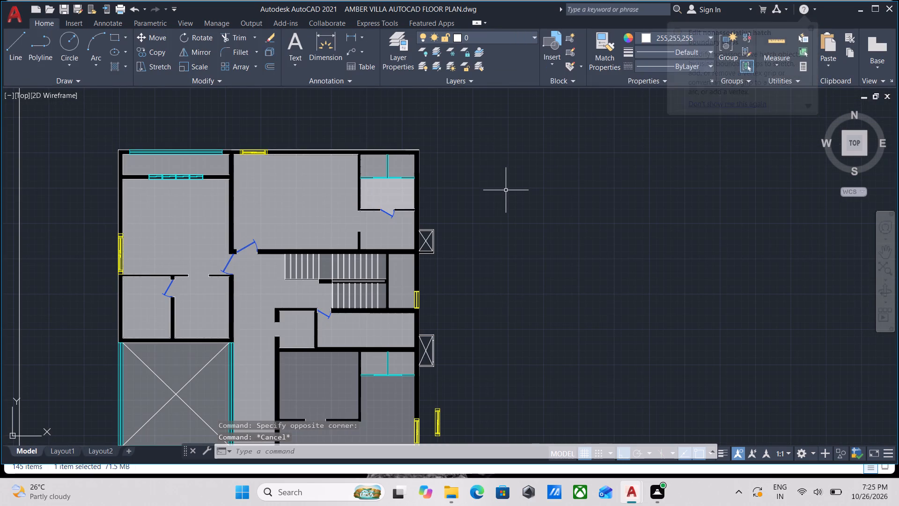
click(371, 194)
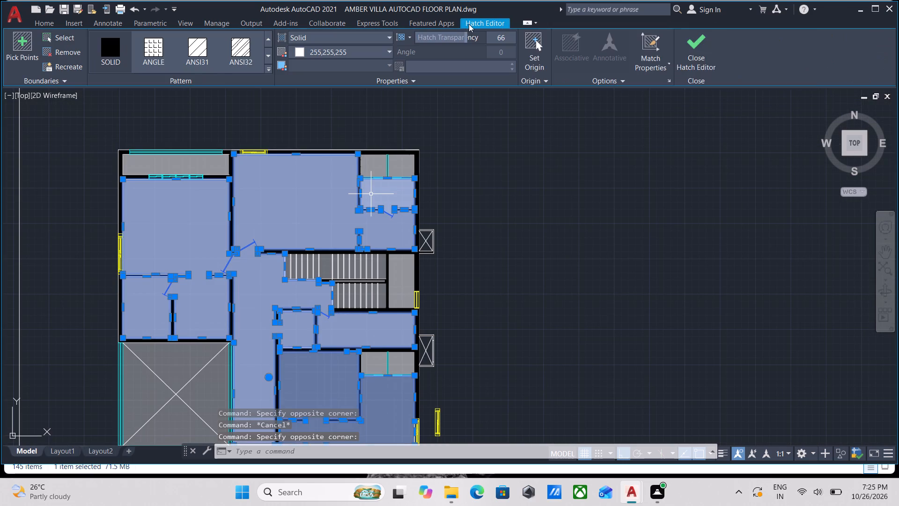
drag(469, 36, 473, 36)
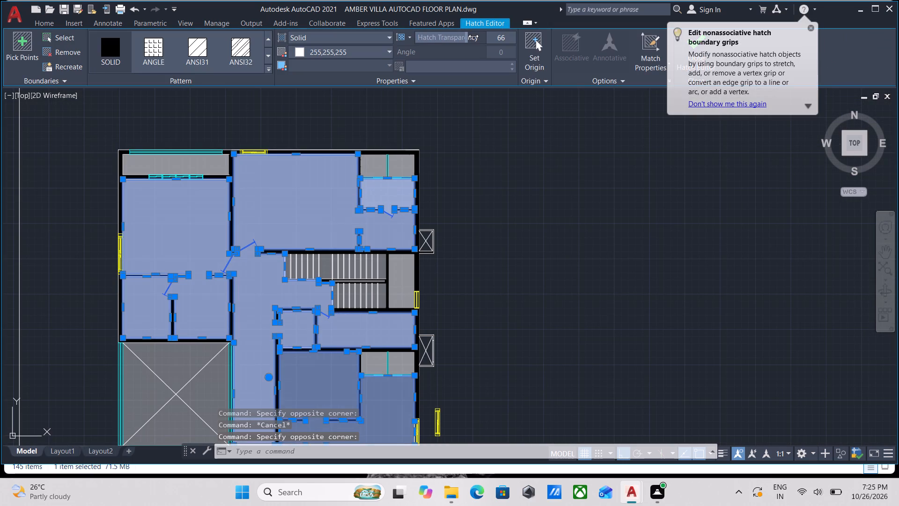
drag(473, 36, 477, 38)
key(Escape)
key(Escape)
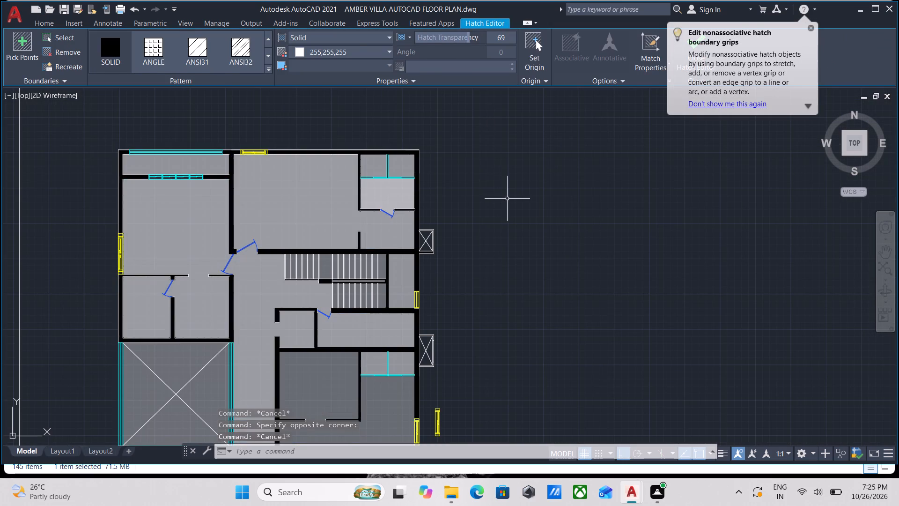
Make L-wall the current layer for single-line text labels on the unfurnished plan.
scroll(507, 199, up, 1)
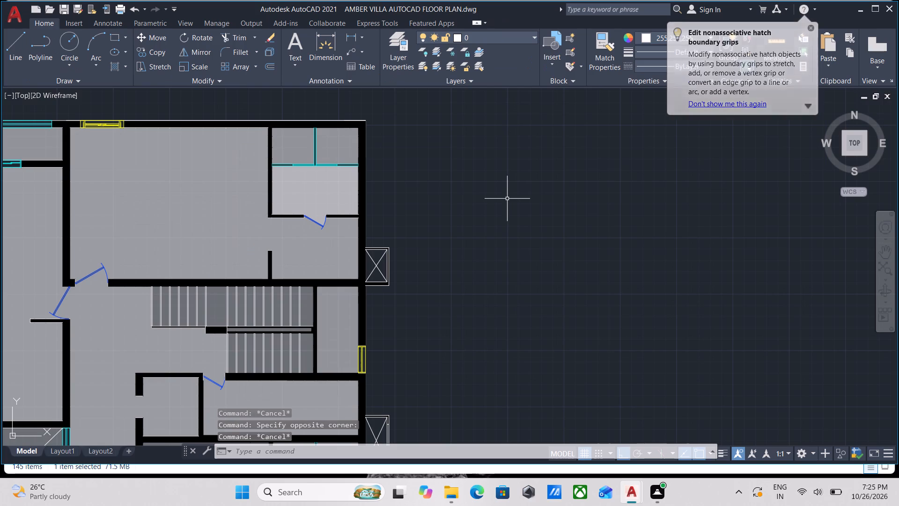
middle_drag(434, 231, 456, 272)
scroll(470, 271, up, 1)
scroll(500, 248, down, 2)
middle_drag(500, 248, 522, 240)
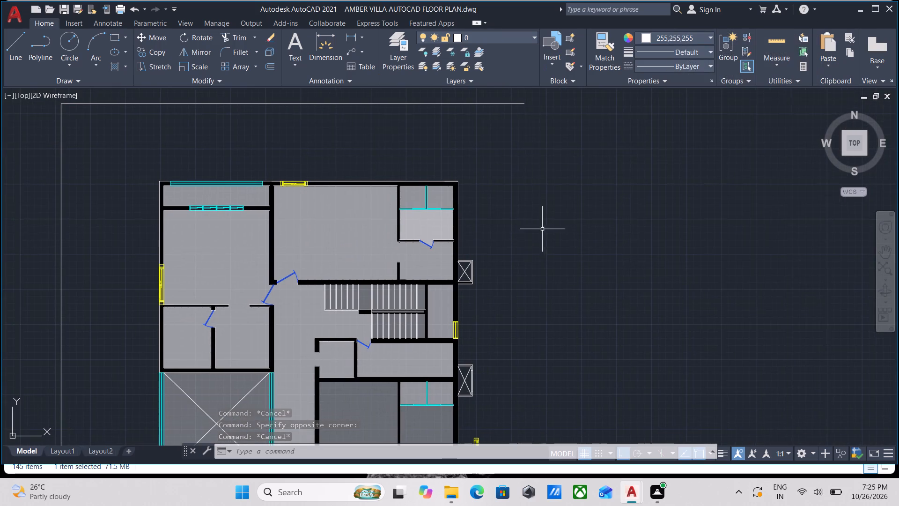
middle_drag(544, 228, 510, 229)
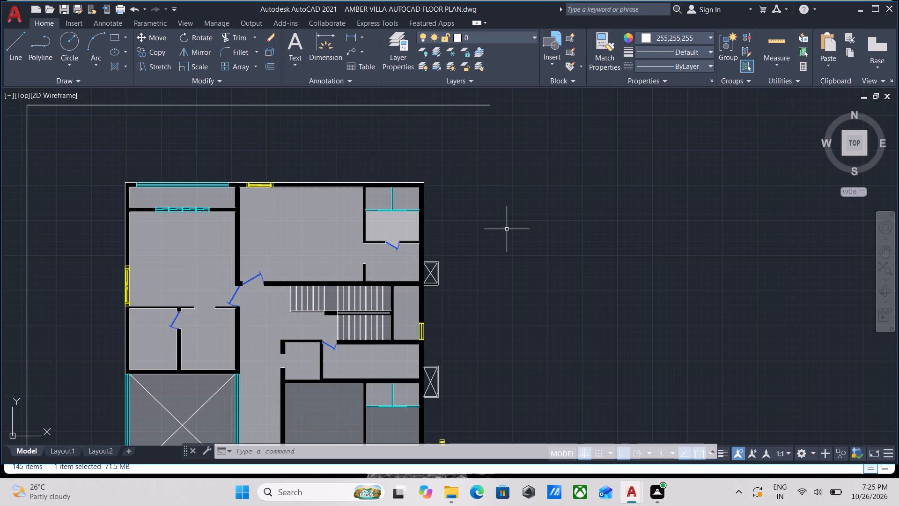
text(dt)
key(Return)
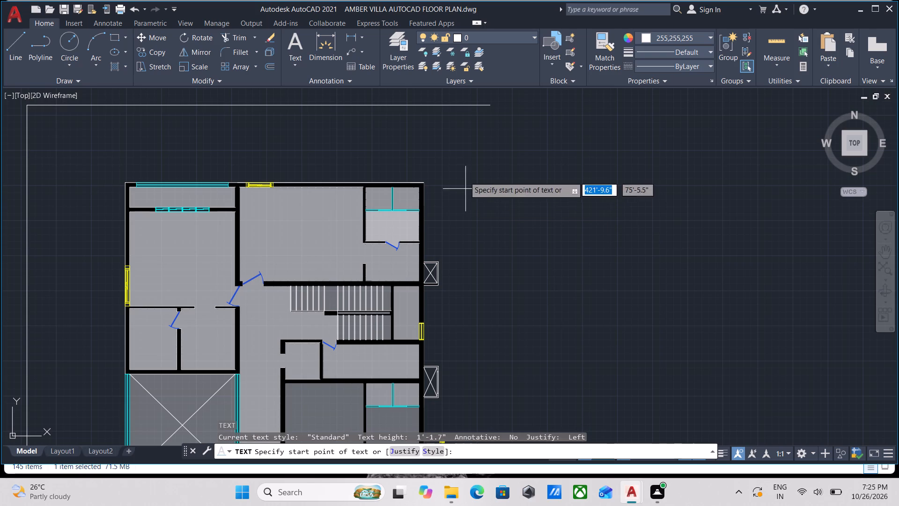
click(519, 42)
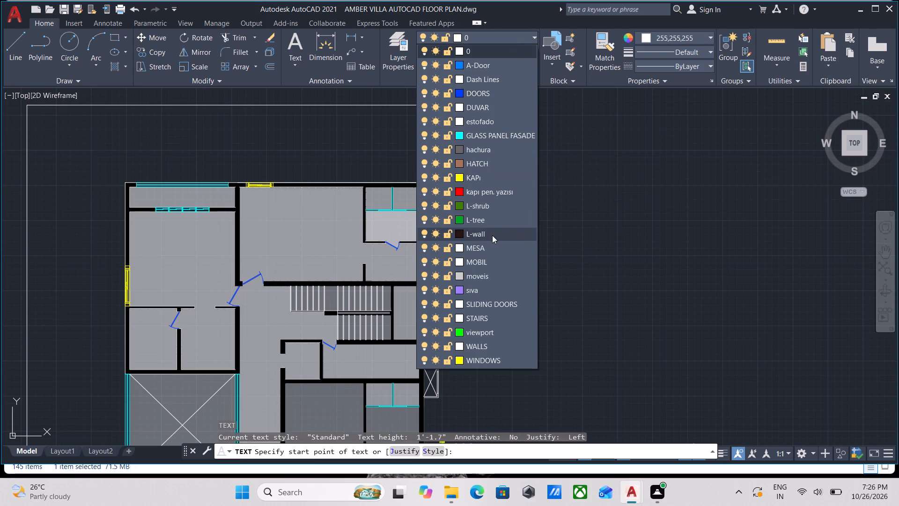
scroll(481, 260, down, 1)
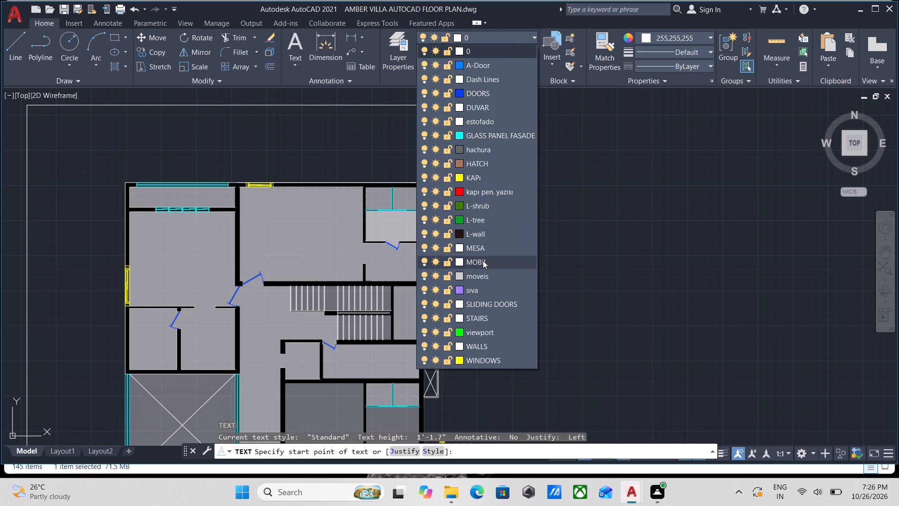
scroll(483, 260, down, 1)
scroll(472, 329, down, 2)
scroll(472, 346, up, 3)
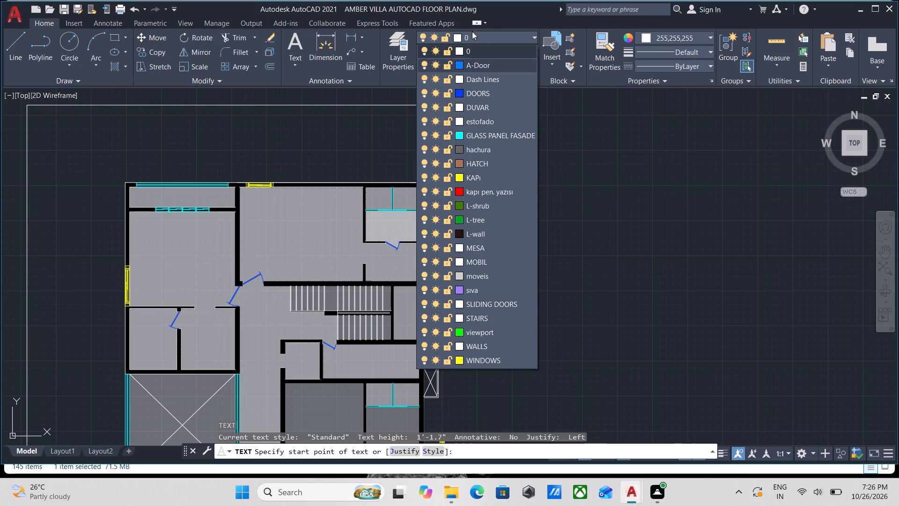
scroll(447, 291, down, 4)
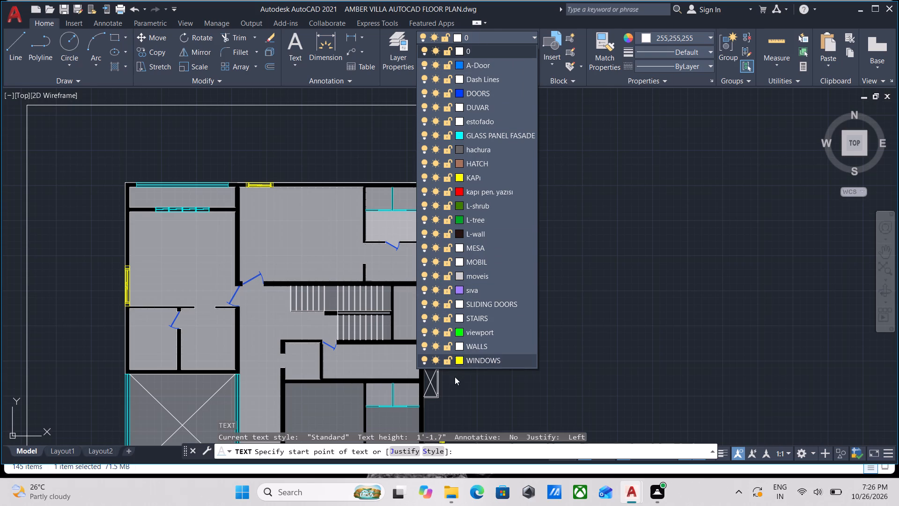
scroll(456, 372, up, 3)
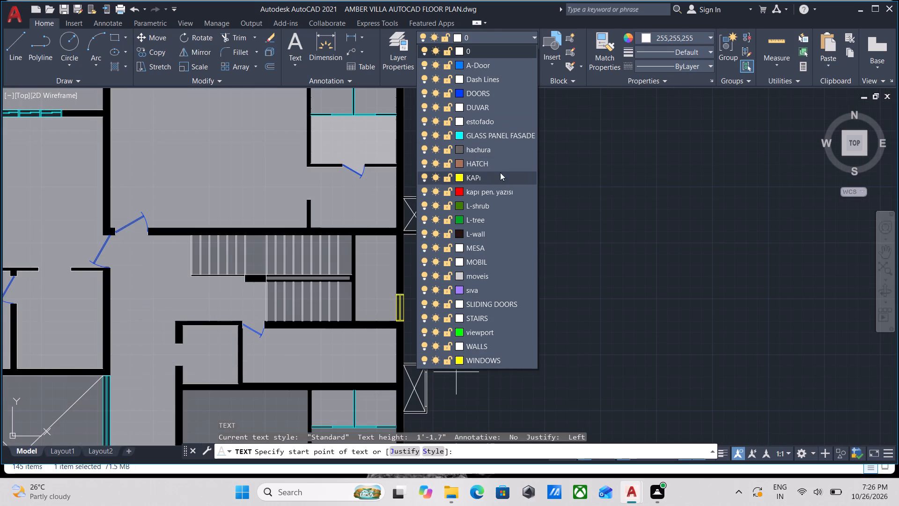
scroll(494, 210, down, 3)
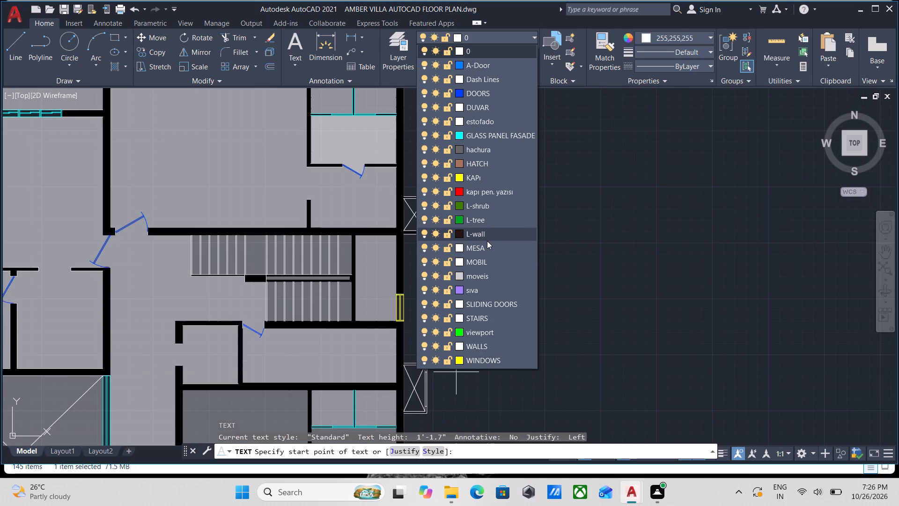
scroll(487, 241, down, 1)
click(484, 239)
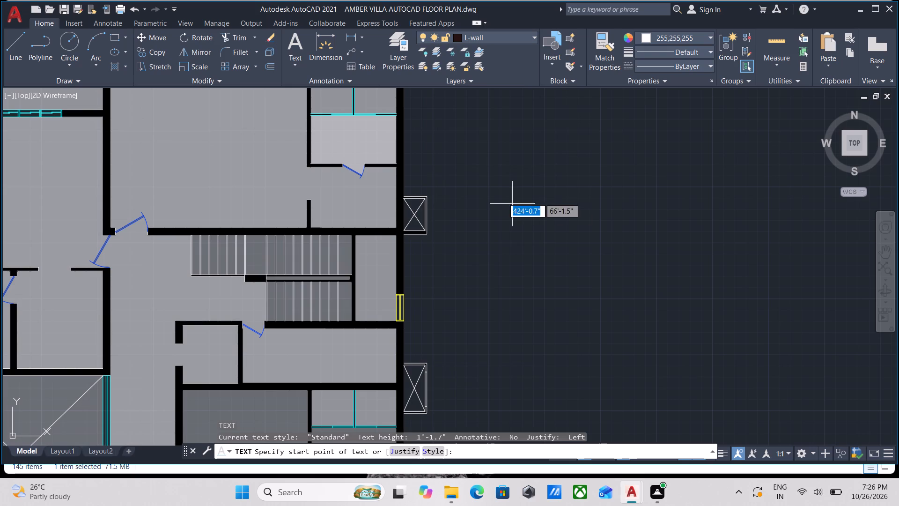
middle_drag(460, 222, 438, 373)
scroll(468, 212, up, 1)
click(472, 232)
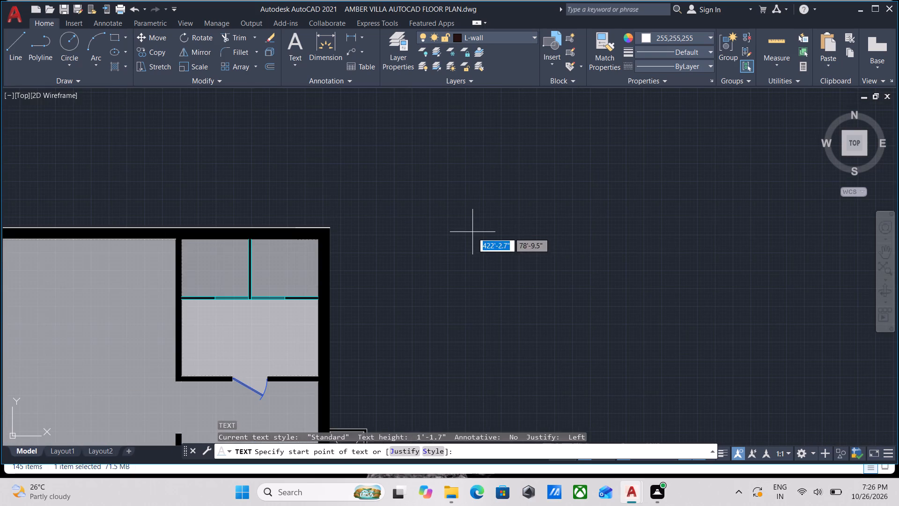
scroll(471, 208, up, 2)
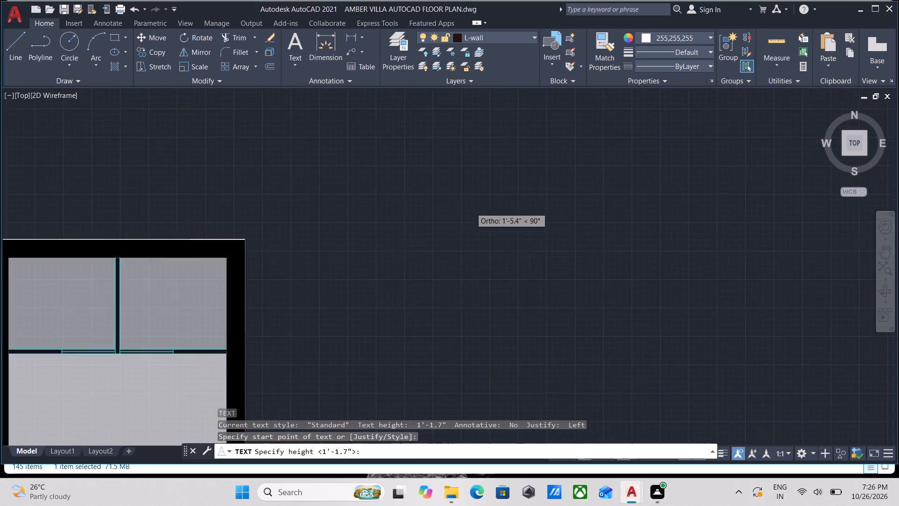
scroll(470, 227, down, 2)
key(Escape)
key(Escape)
Copy the GUEST BED ROOM label from the furnished plan into the large lower-right room of the unfurnished plan.
scroll(470, 227, down, 4)
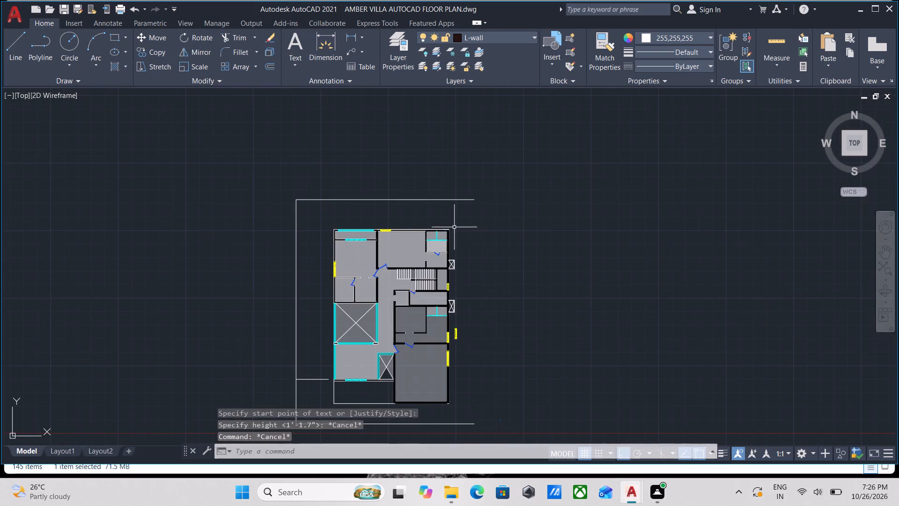
scroll(445, 224, down, 2)
middle_drag(447, 224, 484, 173)
scroll(245, 225, up, 3)
scroll(295, 253, up, 2)
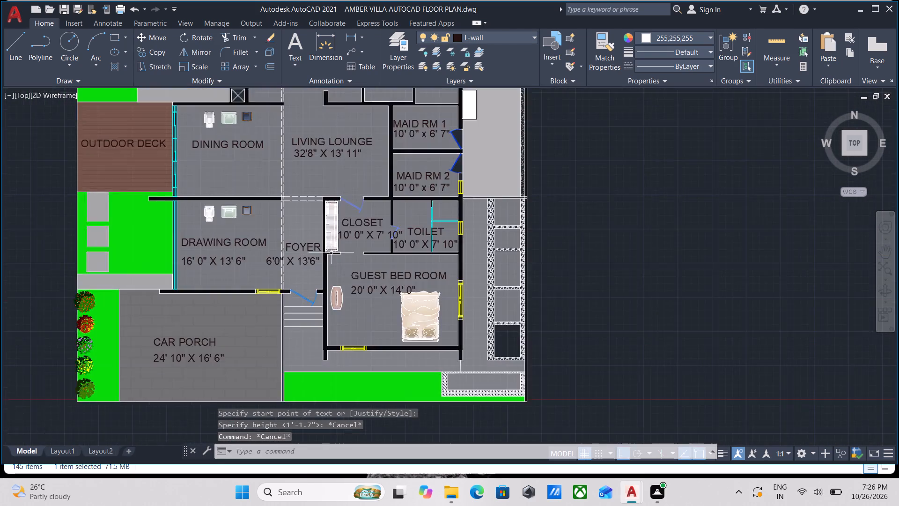
scroll(336, 253, up, 1)
click(415, 312)
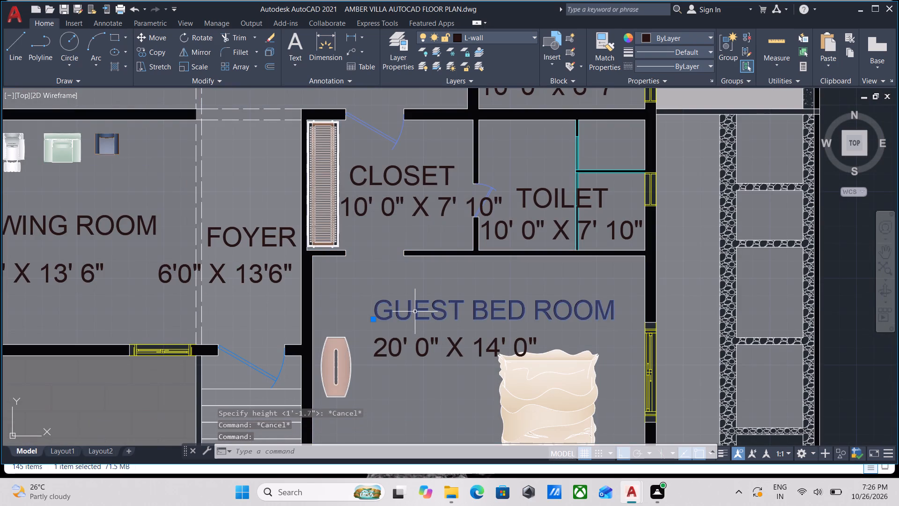
text(co)
key(Return)
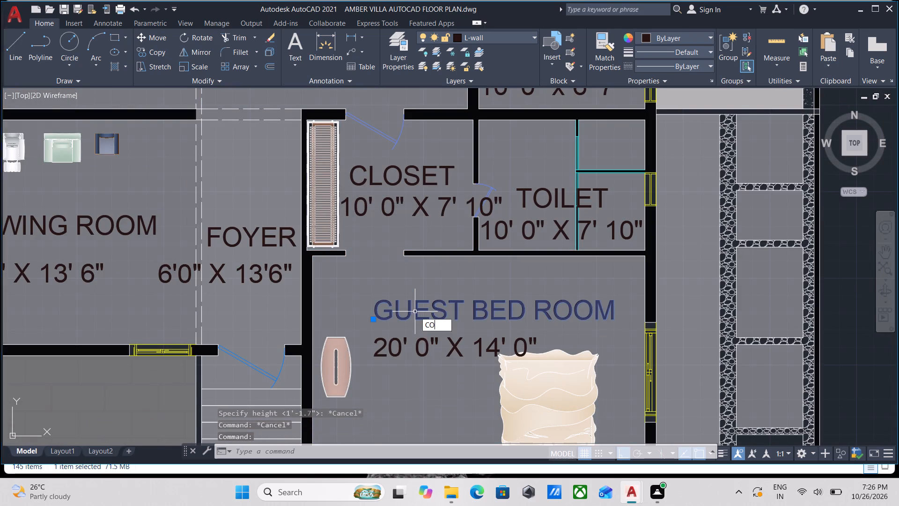
click(370, 315)
middle_drag(515, 262, 176, 241)
scroll(463, 192, down, 2)
middle_drag(463, 192, 185, 194)
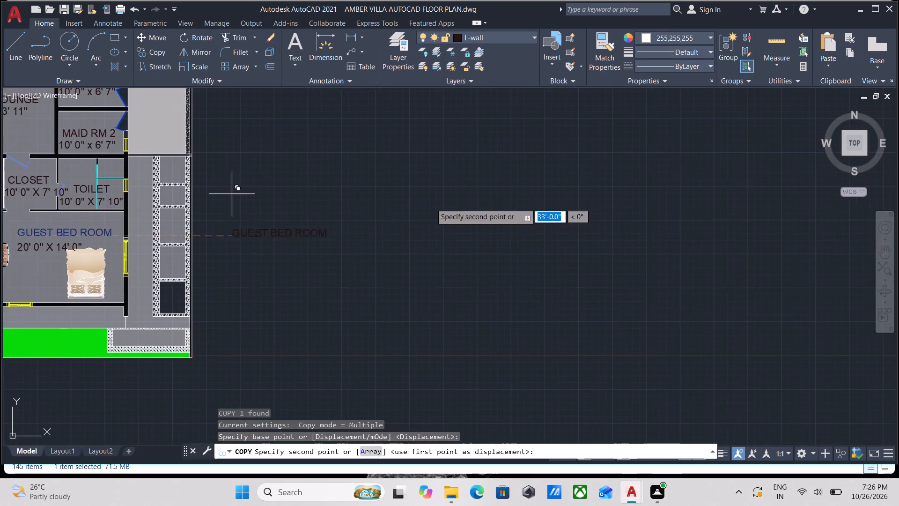
scroll(453, 203, down, 2)
middle_drag(453, 203, 220, 214)
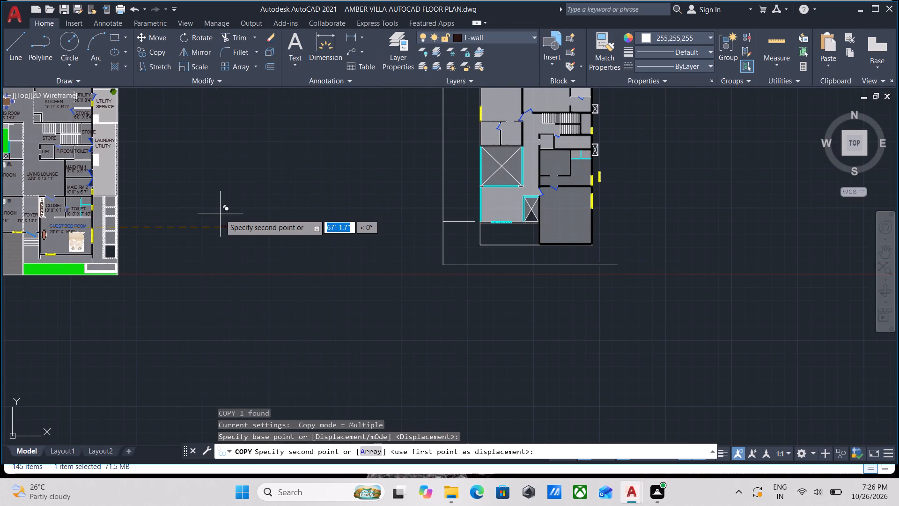
scroll(327, 236, up, 2)
middle_drag(388, 224, 239, 273)
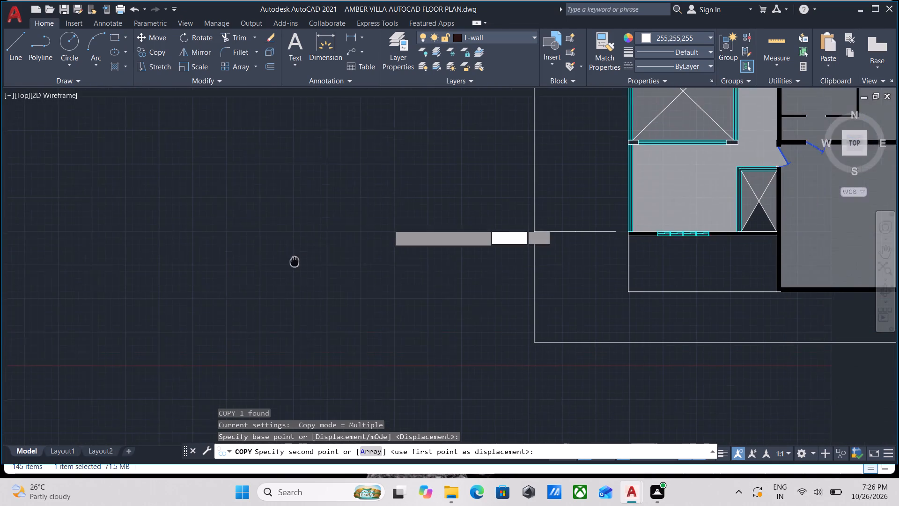
middle_drag(239, 273, 202, 278)
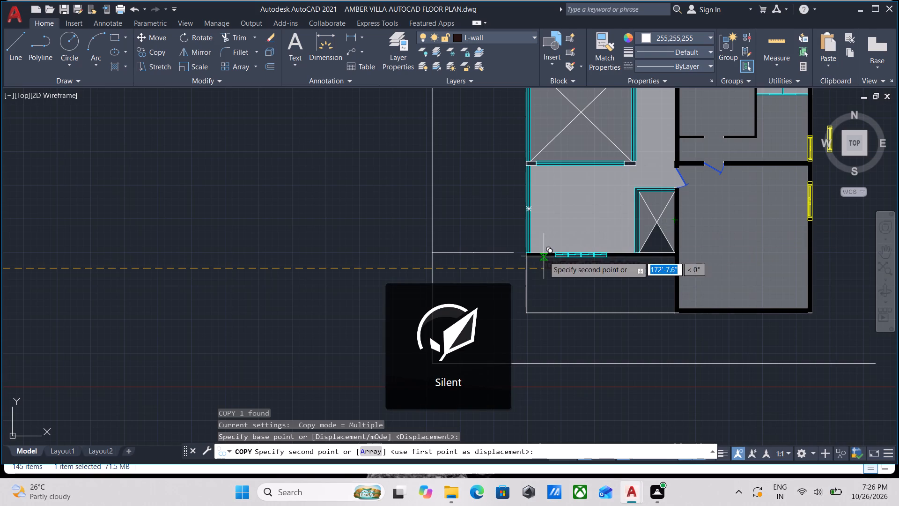
middle_drag(561, 248, 426, 276)
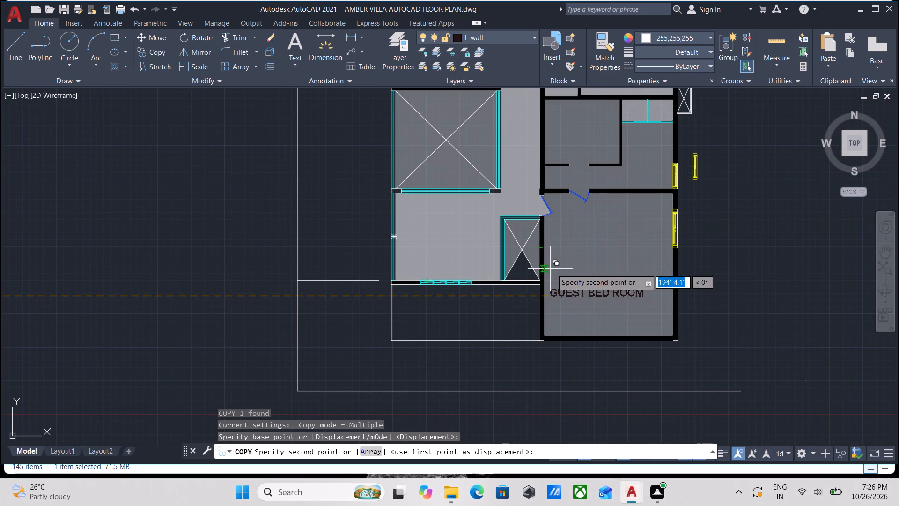
click(560, 287)
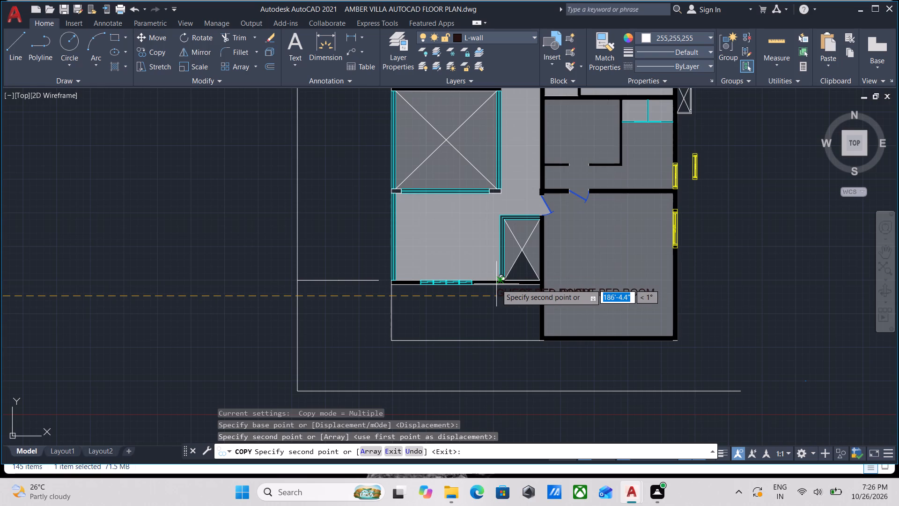
key(Escape)
Edit the copied room label on the unfurnished plan to read BED ROOM.
scroll(521, 268, up, 1)
middle_drag(517, 266, 499, 265)
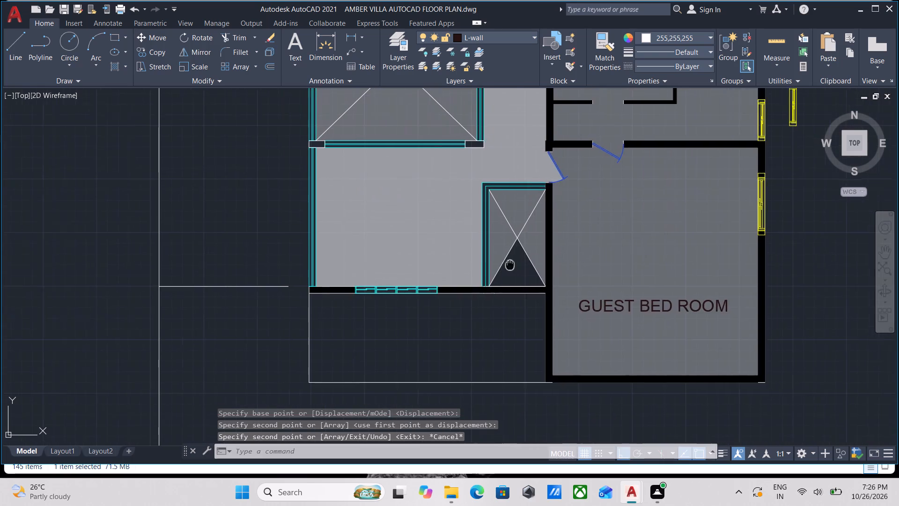
middle_drag(499, 265, 279, 273)
scroll(403, 315, up, 2)
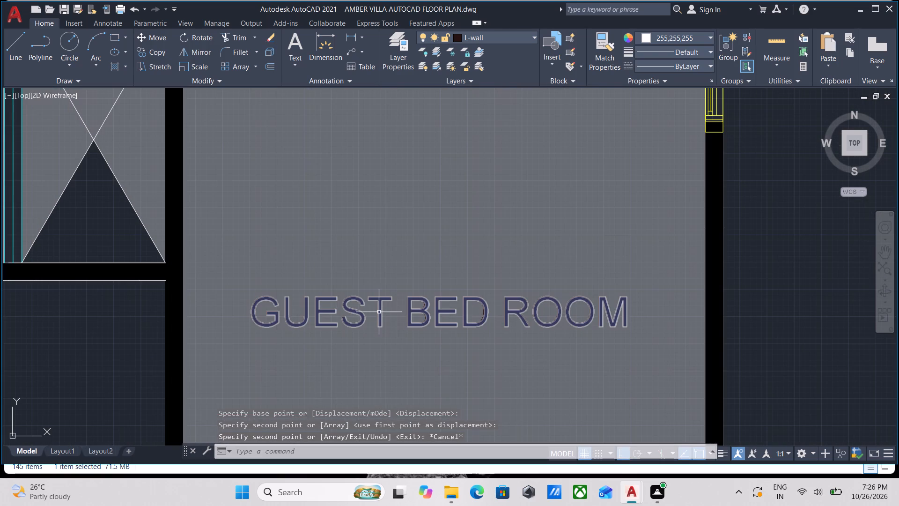
double_click(379, 312)
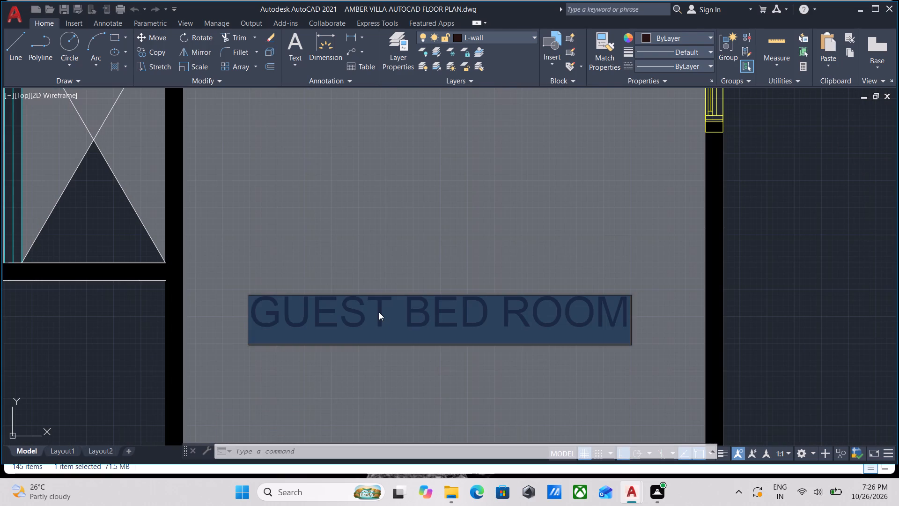
click(379, 312)
click(384, 309)
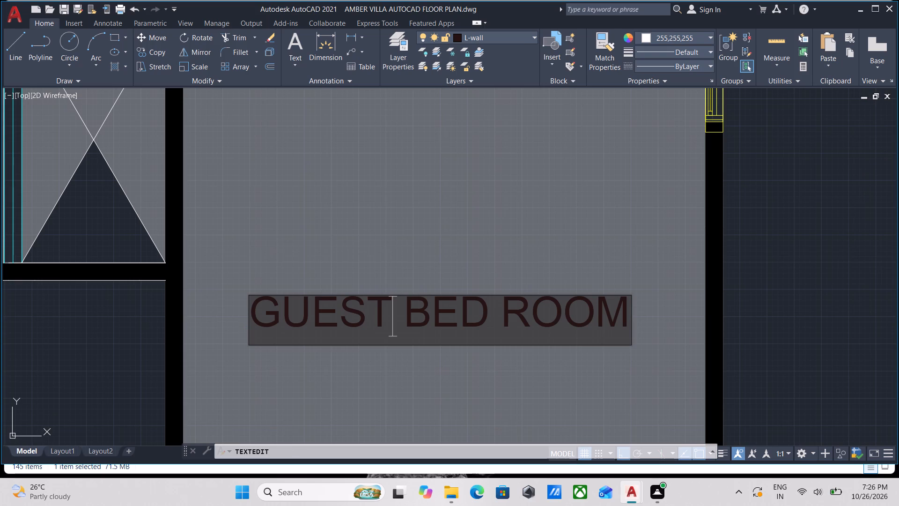
key(BackSpace)
key(BackSpace)
key(BackSpace)
key(BackSpace)
key(BackSpace)
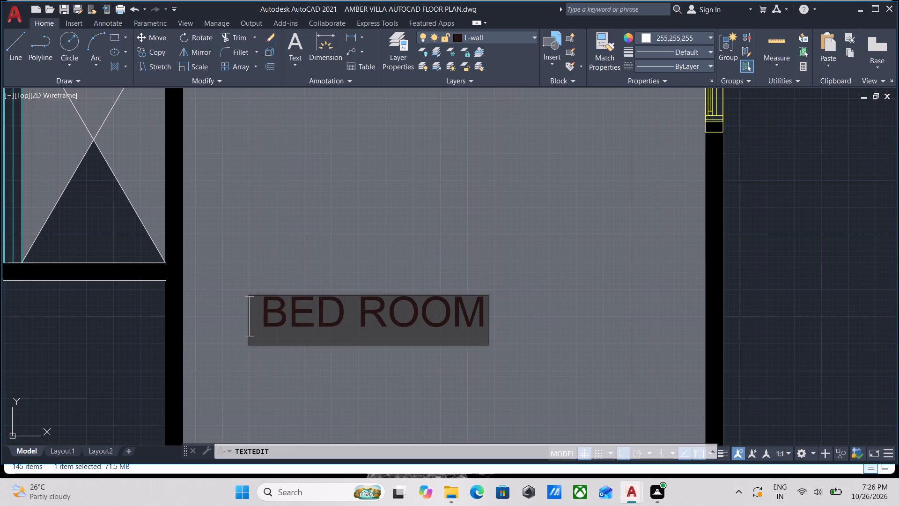
key(Return)
key(Return)
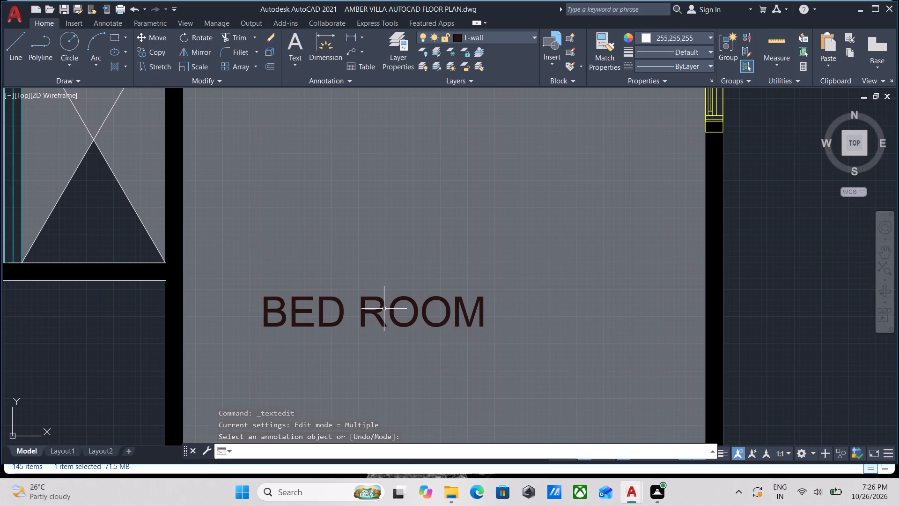
Copy the BED ROOM label about 1'-11" straight down to make a second text line.
click(343, 315)
text(co)
key(Return)
click(269, 321)
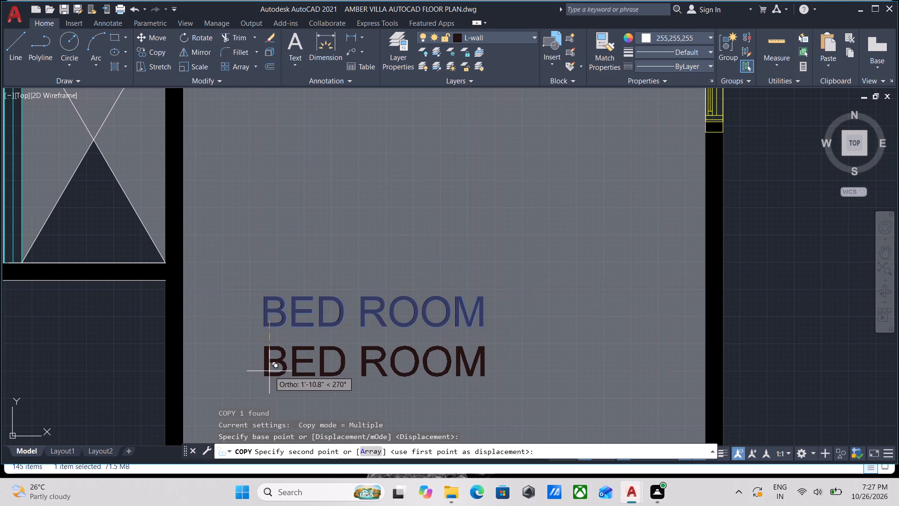
click(269, 371)
key(Escape)
middle_drag(297, 347, 347, 296)
double_click(349, 314)
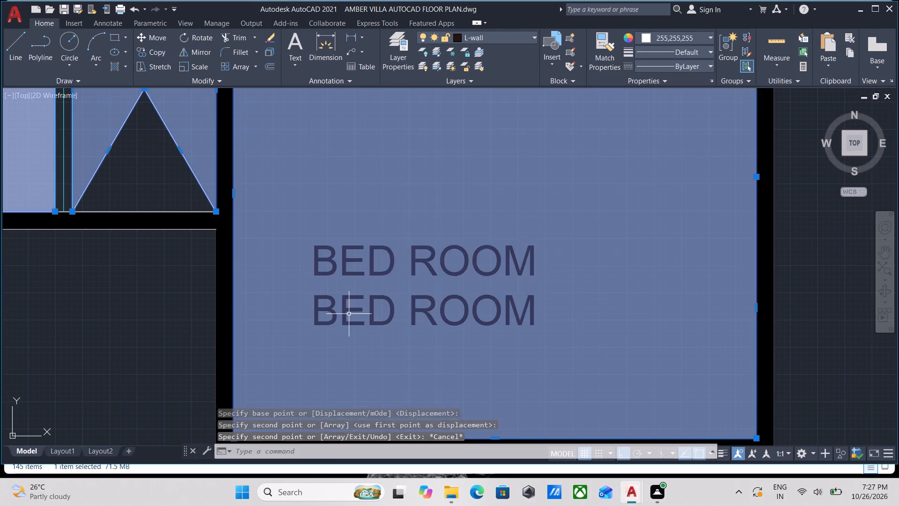
key(Escape)
Hide the floor hatch covering the bedroom and its adjoining rooms.
scroll(344, 314, down, 2)
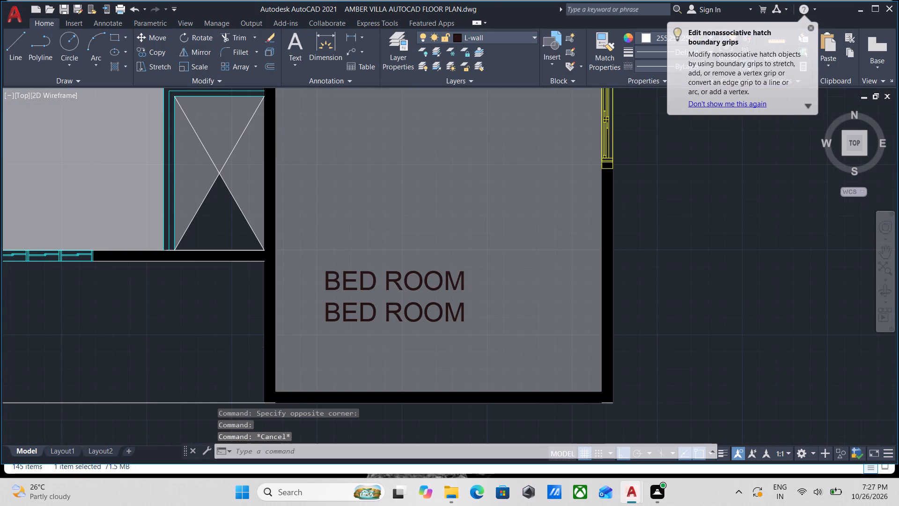
click(358, 244)
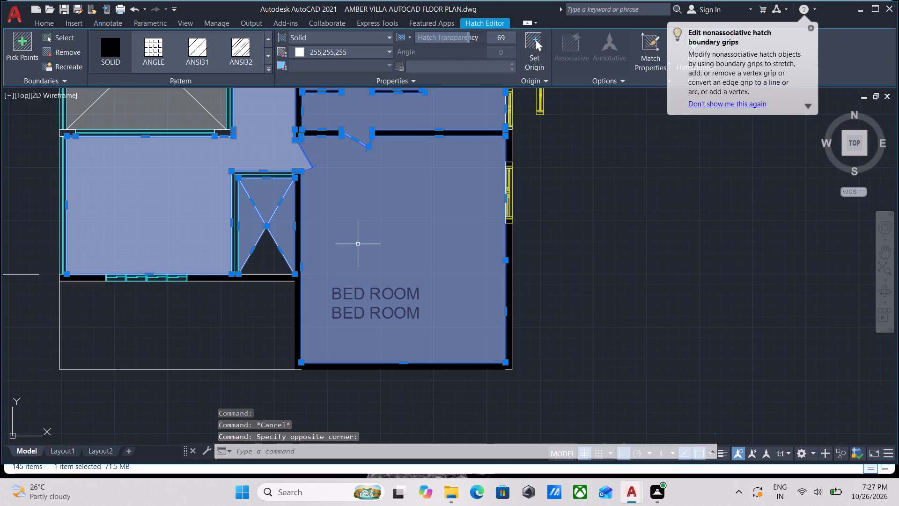
right_click(358, 244)
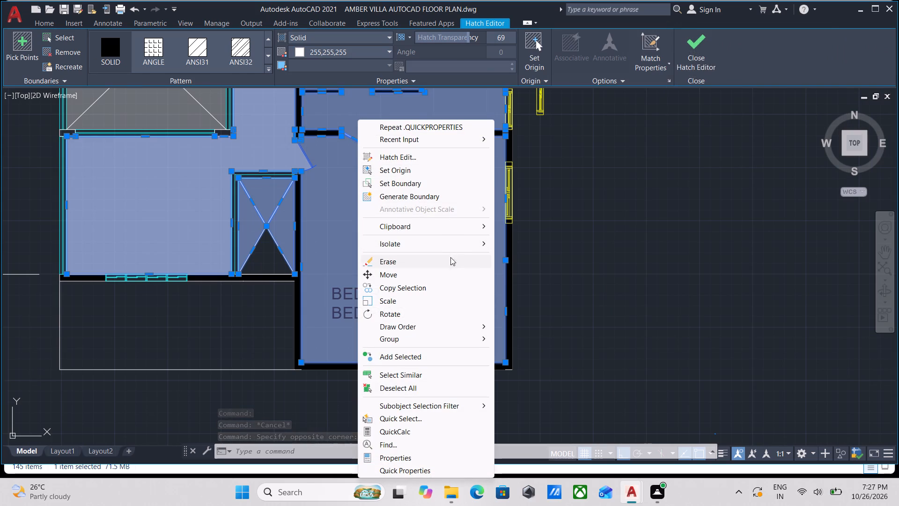
click(477, 249)
click(516, 258)
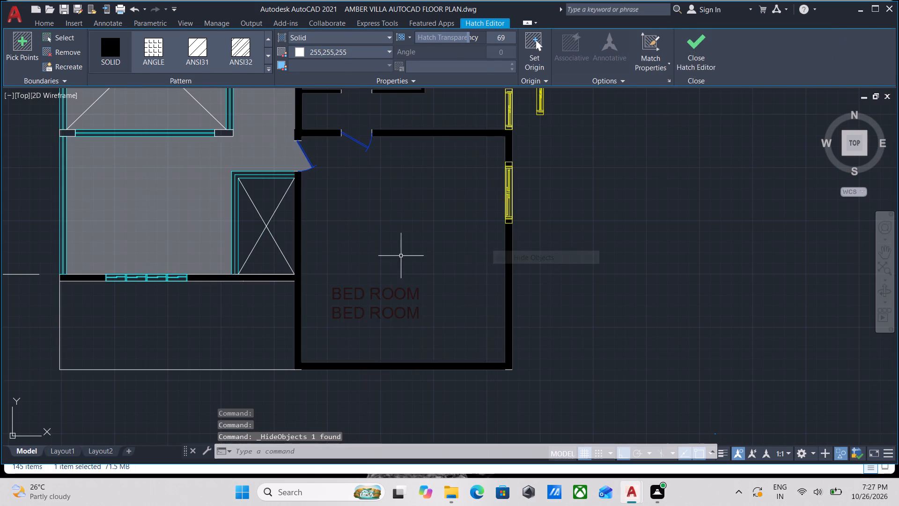
Hide the floor hatch across the corridor and connected rooms.
scroll(337, 260, down, 1)
middle_drag(337, 260, 393, 341)
click(346, 255)
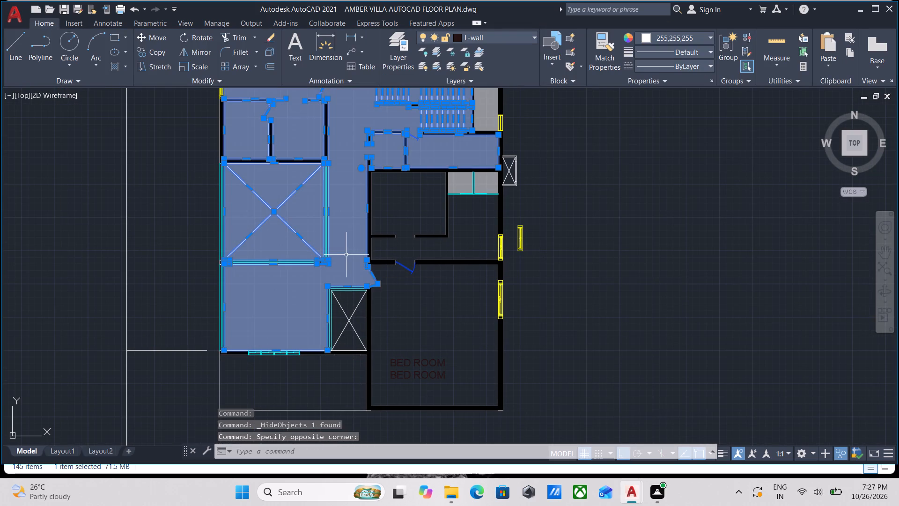
right_click(346, 255)
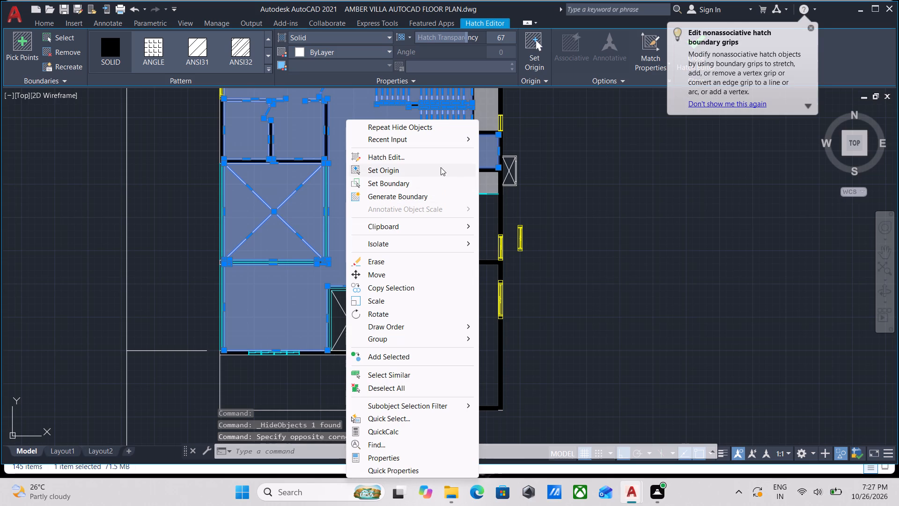
click(466, 246)
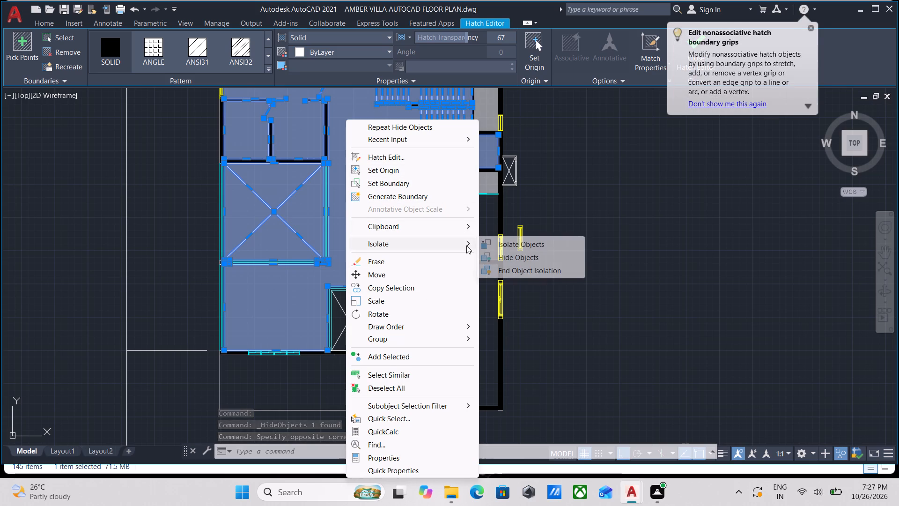
click(501, 260)
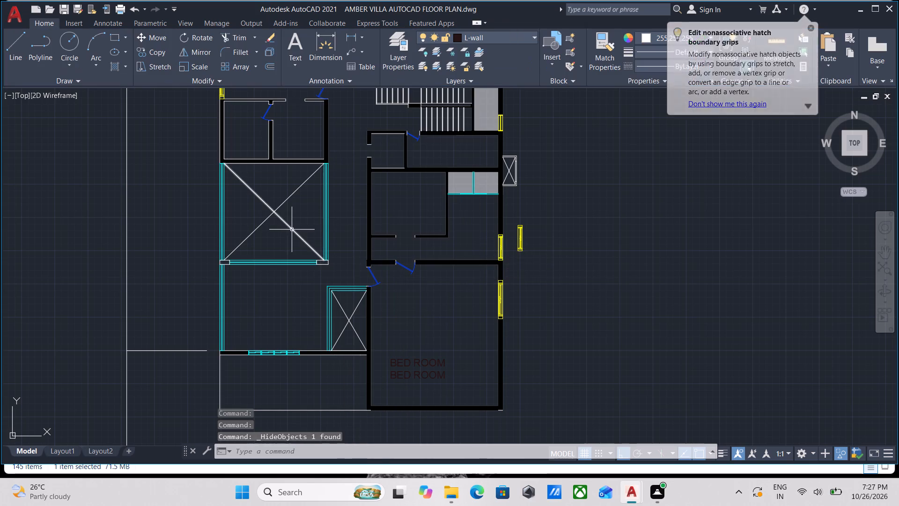
Edit the second text line under the BED ROOM label to read 20' 0" x 22' 2".
middle_drag(260, 313, 254, 311)
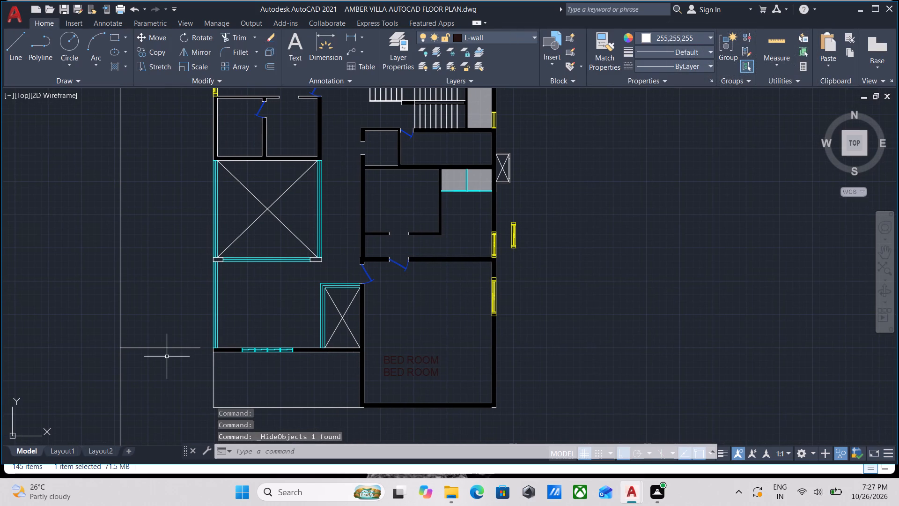
middle_drag(439, 364, 526, 334)
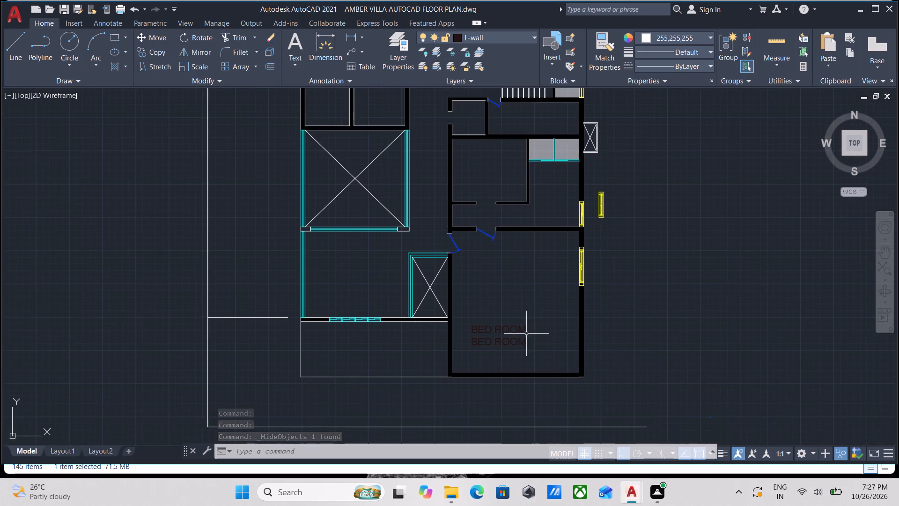
scroll(526, 334, up, 3)
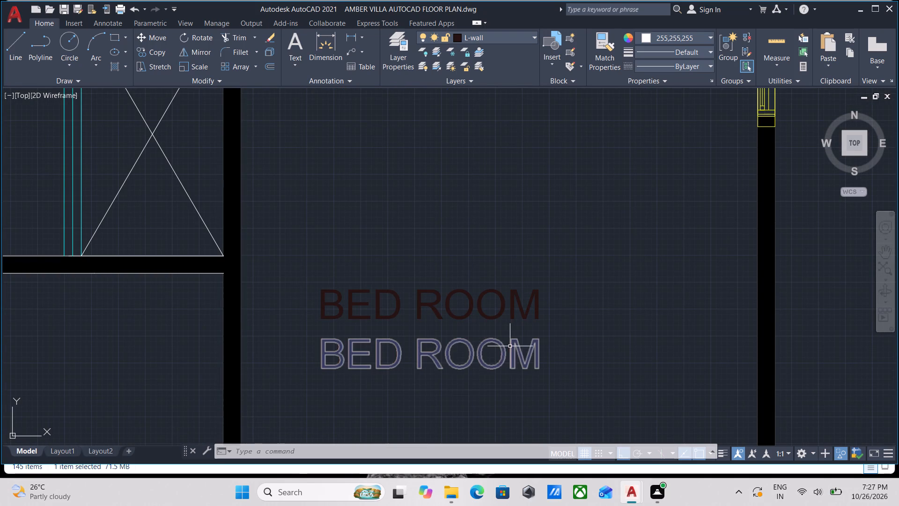
double_click(470, 349)
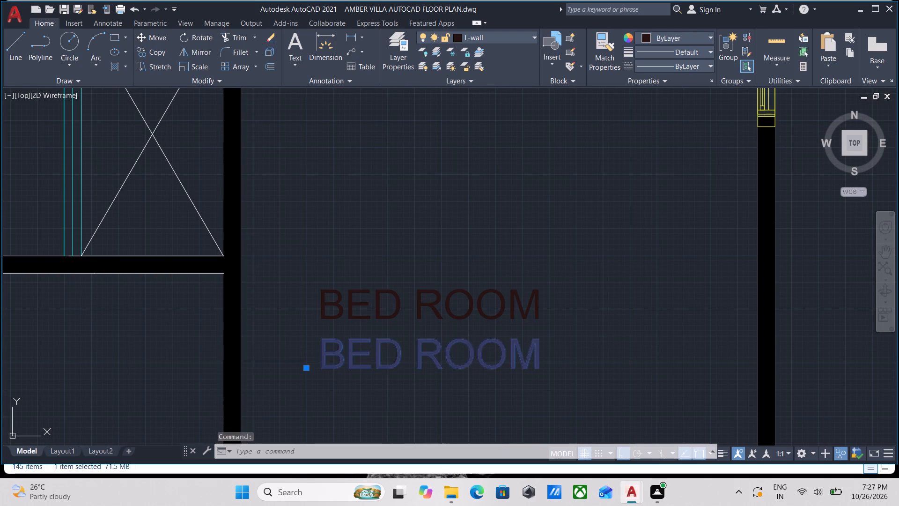
text(20')
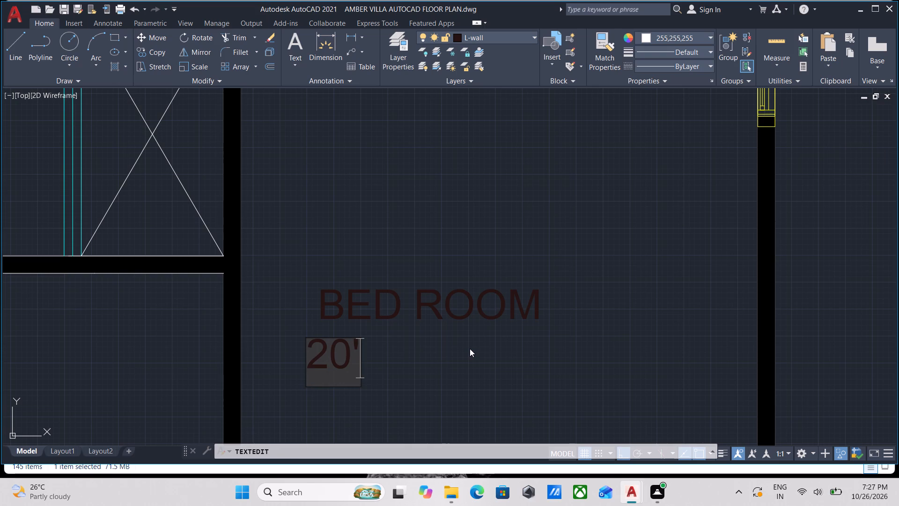
key(space)
text(0")
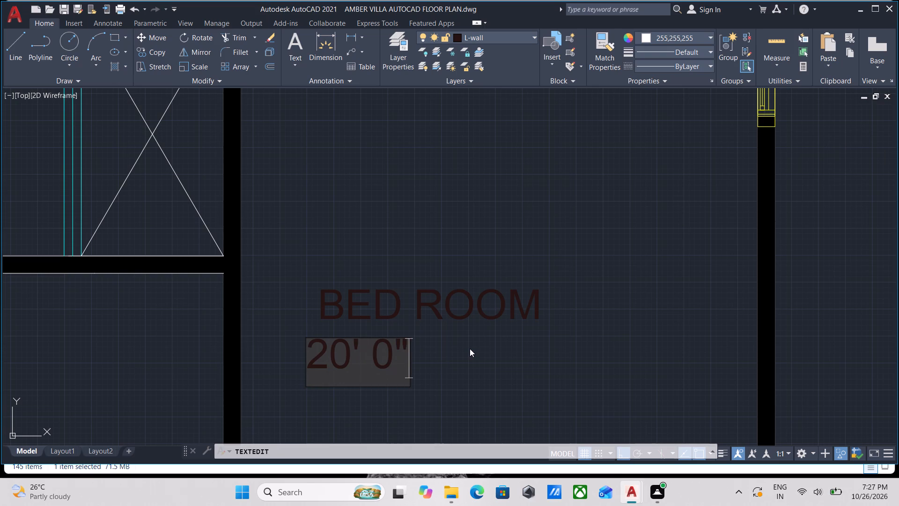
key(space)
text(x)
key(space)
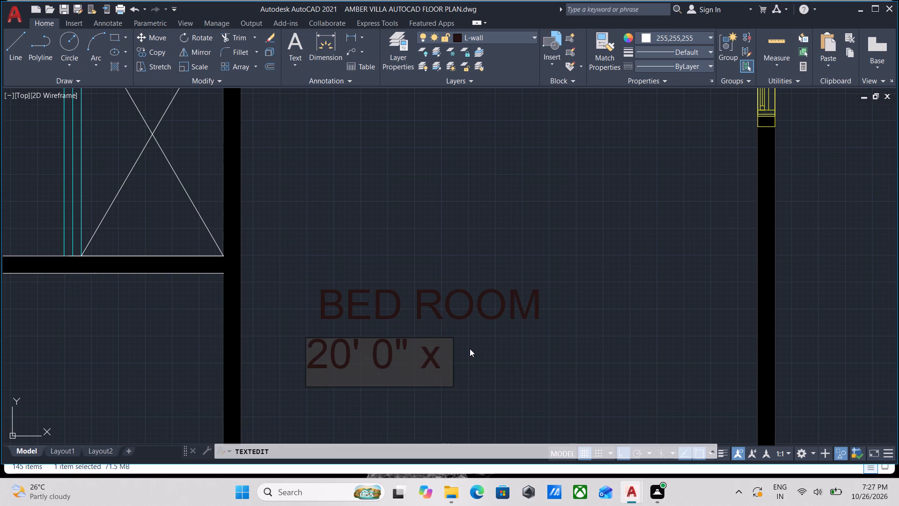
text(22'')
key(BackSpace)
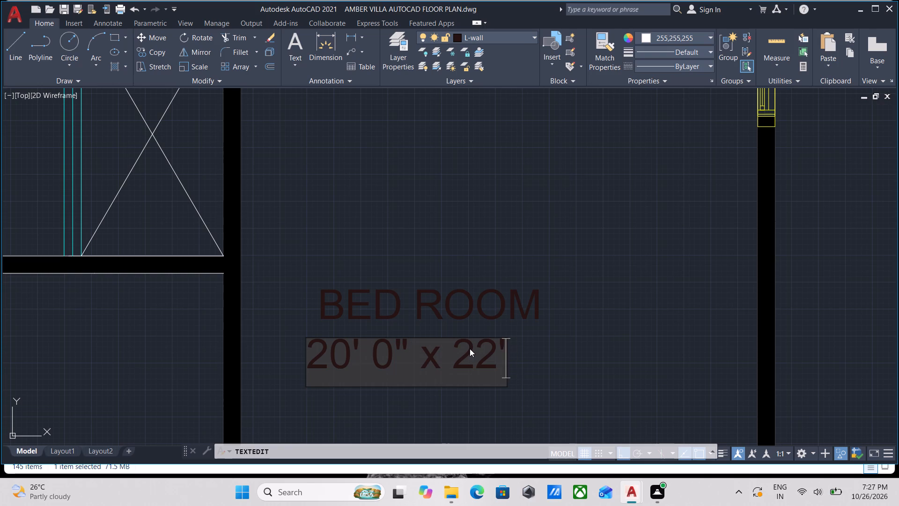
key(space)
text(2)
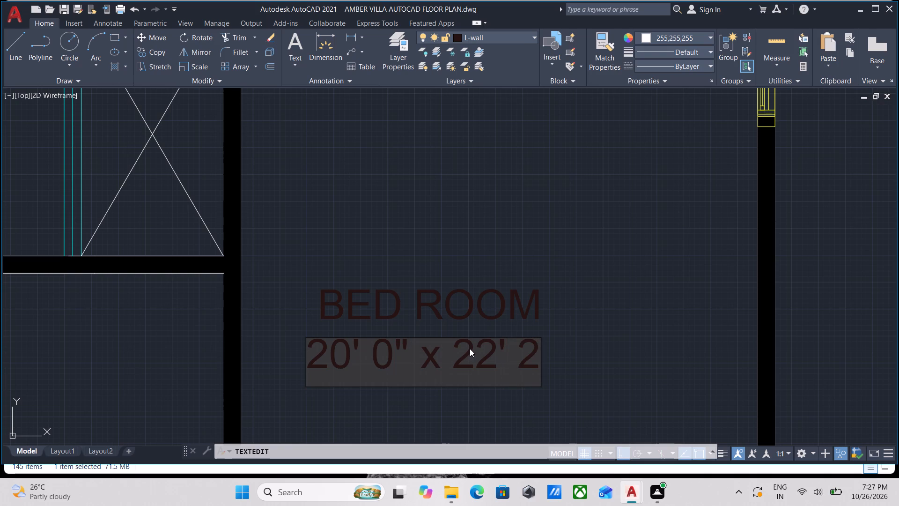
key(shift+quotedbl)
key(Return)
key(Return)
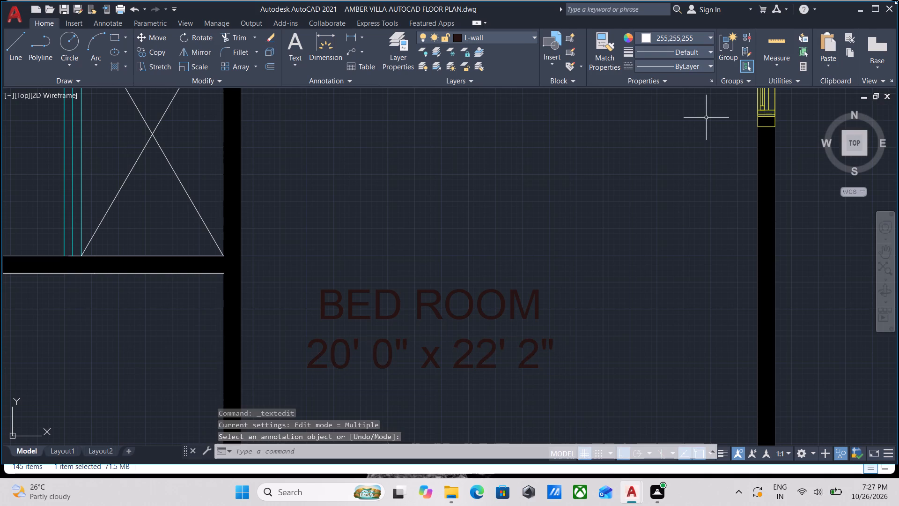
Copy the two-line bedroom label about 23'-11" up and left into the adjoining room beside the small crossed shaft.
scroll(710, 73, down, 3)
scroll(495, 231, down, 1)
middle_drag(497, 243, 534, 241)
drag(588, 335, 588, 334)
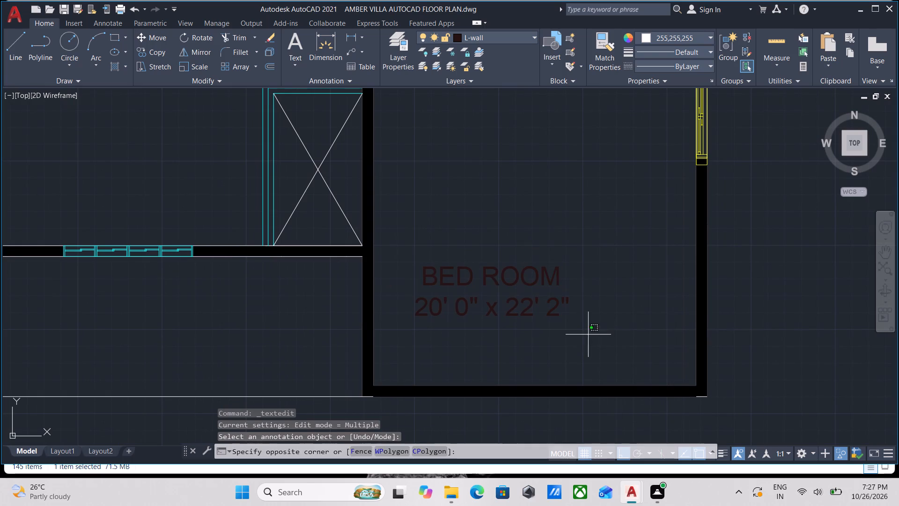
drag(588, 334, 585, 329)
click(443, 244)
text(co)
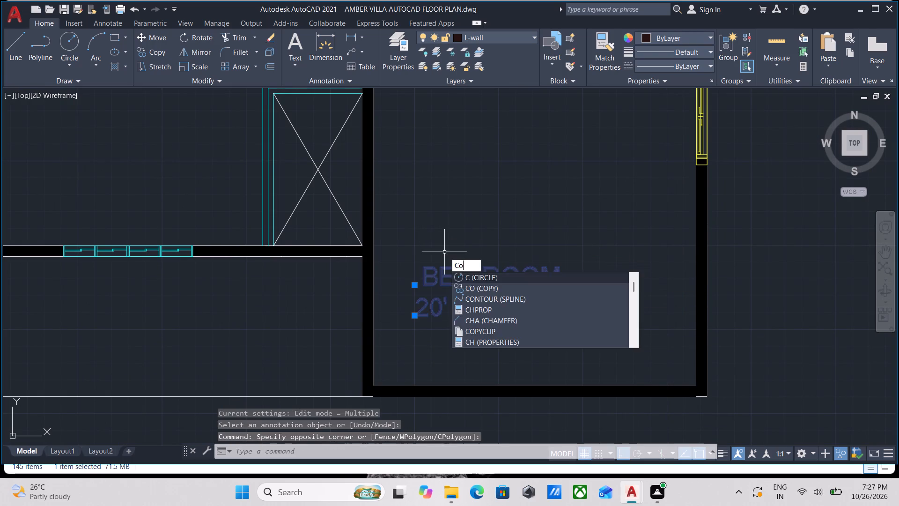
key(Return)
click(431, 285)
middle_drag(290, 201, 471, 311)
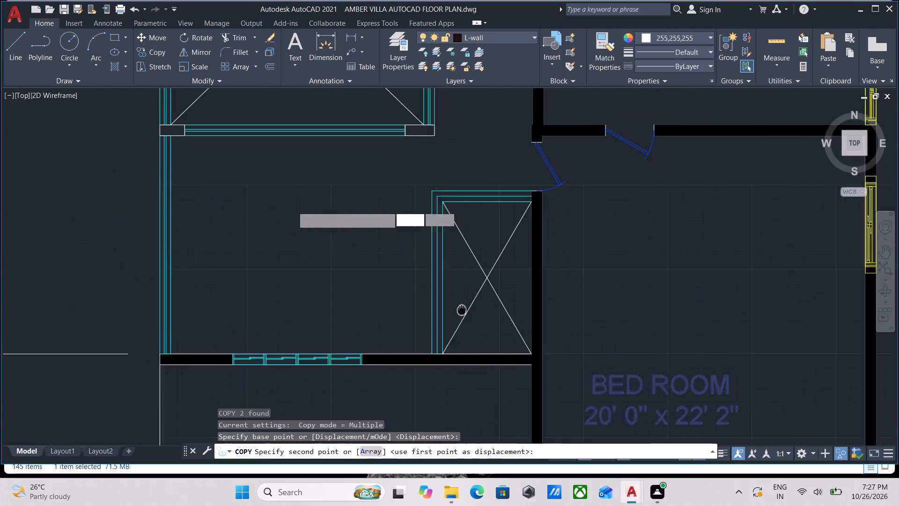
middle_drag(471, 311, 491, 312)
key(F8)
scroll(311, 247, down, 2)
middle_drag(293, 248, 443, 327)
scroll(444, 327, up, 1)
click(429, 320)
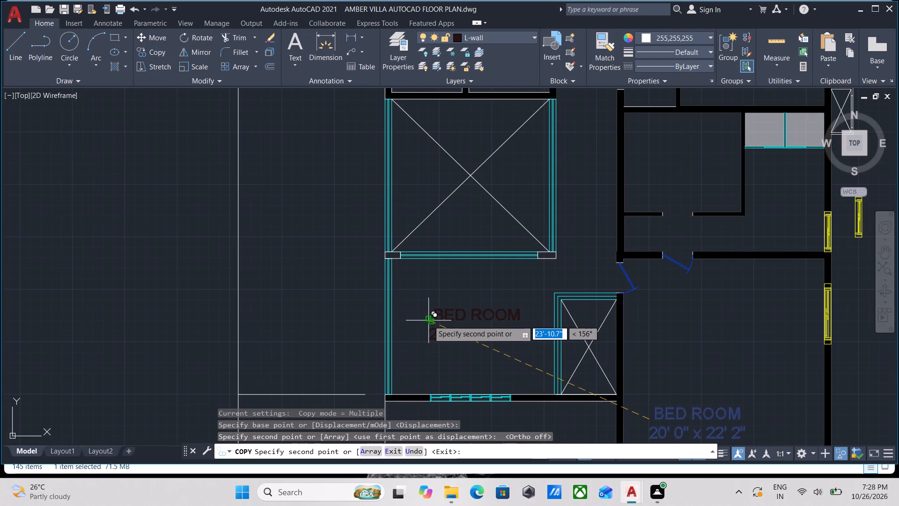
key(Escape)
Edit the copied BED ROOM name in that adjoining room to read LOUNGE.
scroll(533, 289, down, 1)
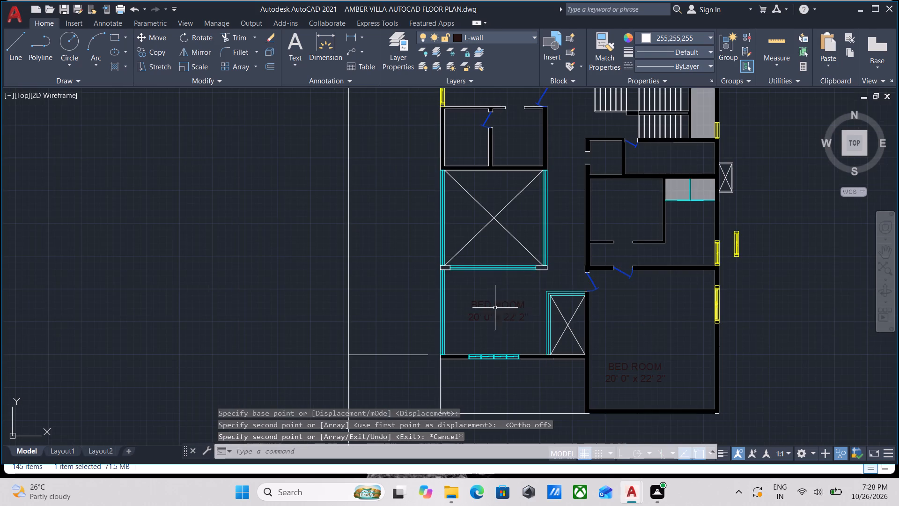
scroll(493, 313, up, 2)
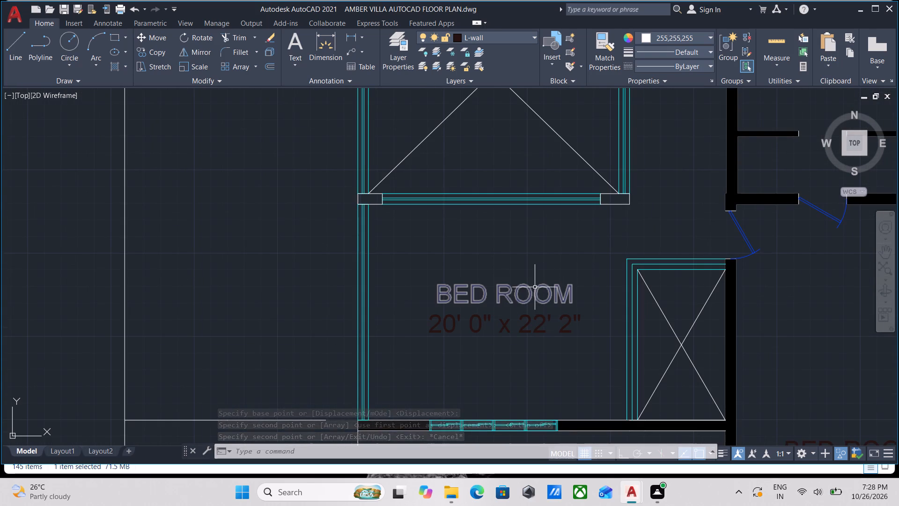
double_click(513, 296)
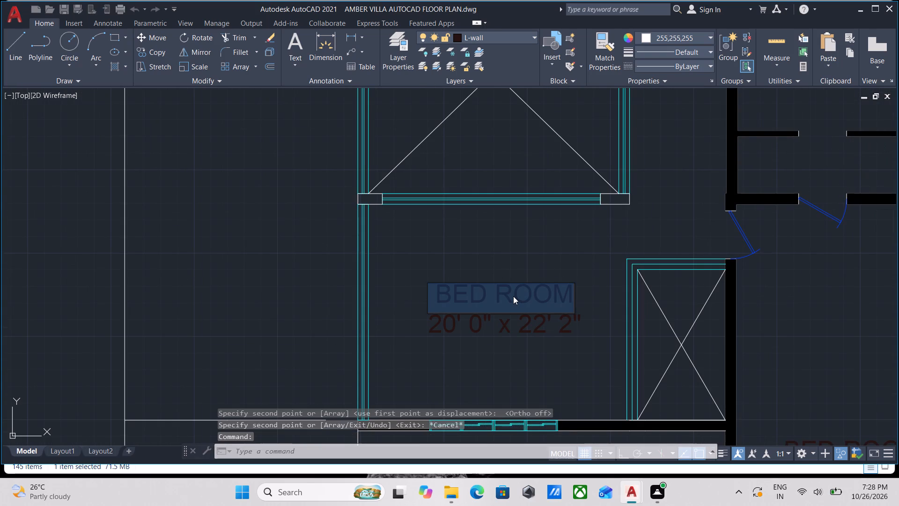
text(loung)
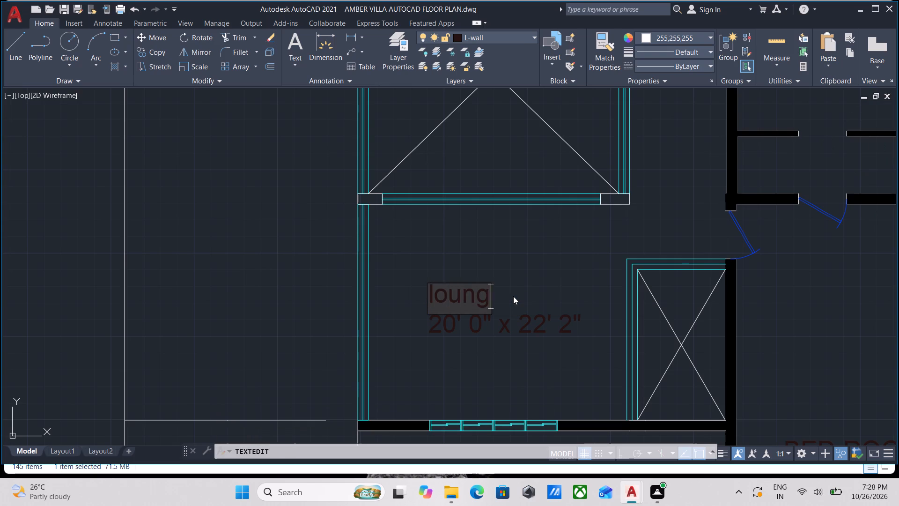
key(e)
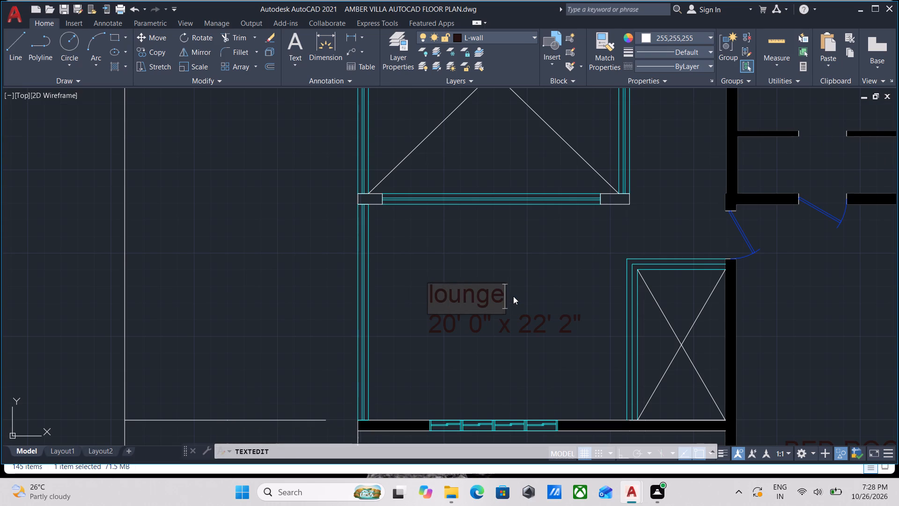
key(BackSpace)
key(BackSpace)
key(BackSpace)
key(BackSpace)
key(BackSpace)
key(BackSpace)
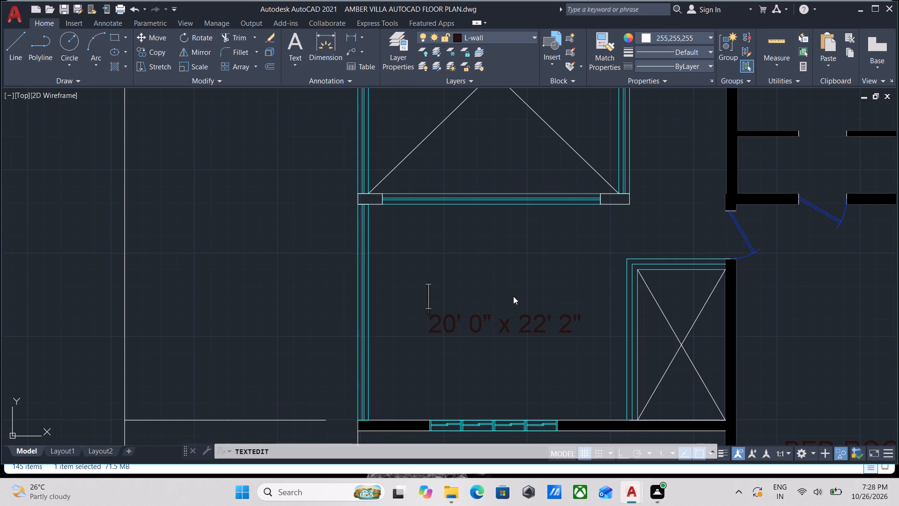
text(LOU)
text(NGE)
key(Return)
key(Return)
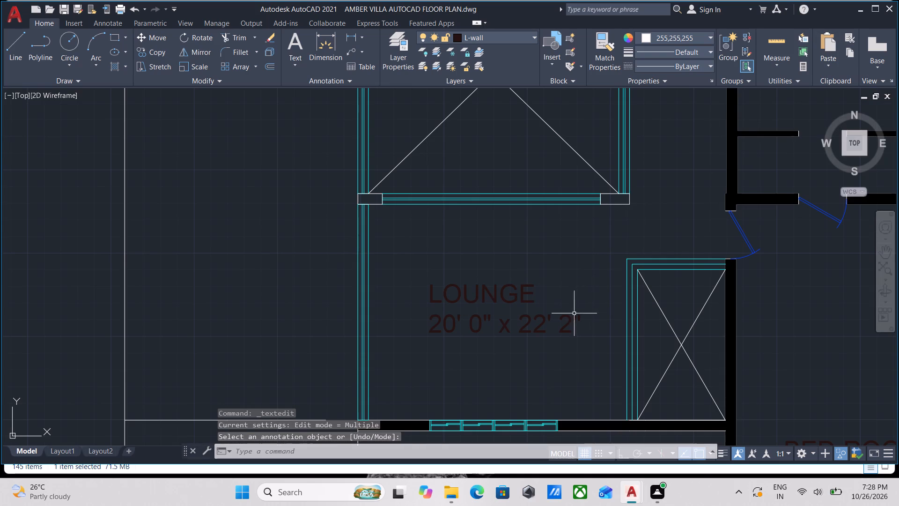
Edit the size line under the LOUNGE label to read 16' 0" X 13' 6".
double_click(538, 323)
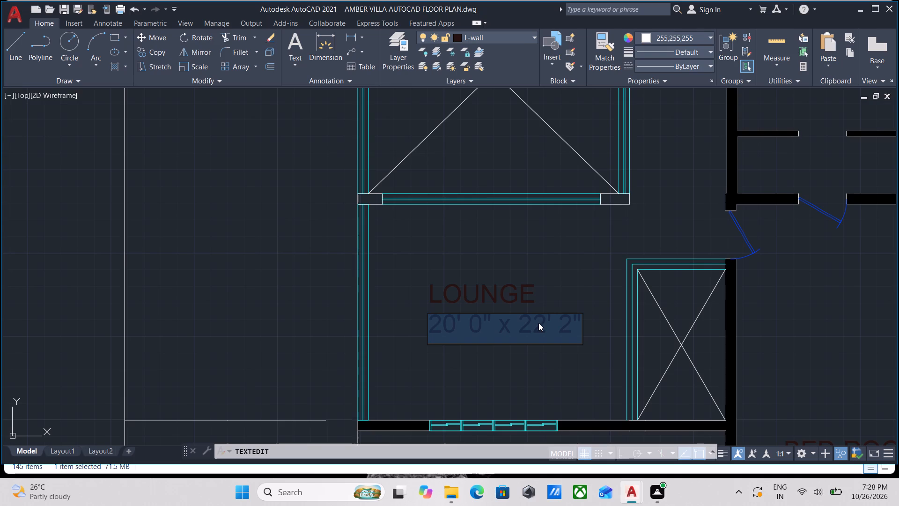
text(16)
key(apostrophe)
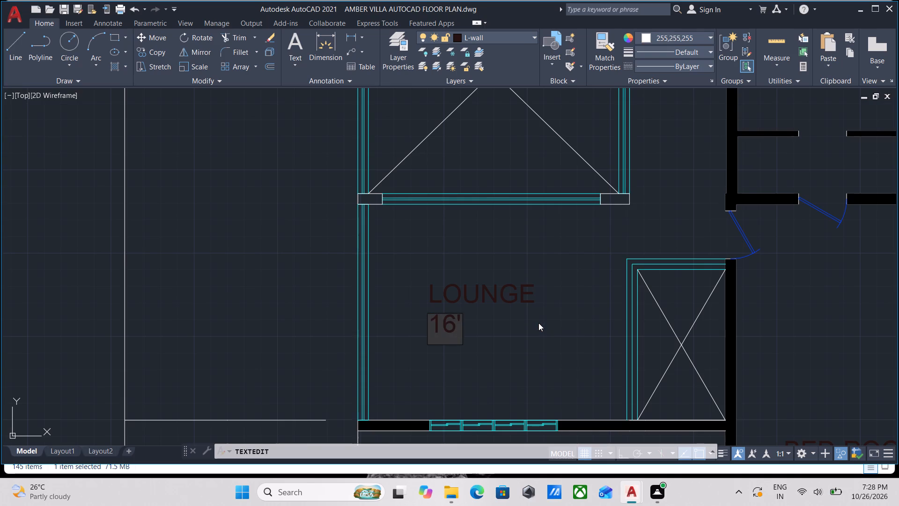
key(space)
key(0)
text(" X)
key(space)
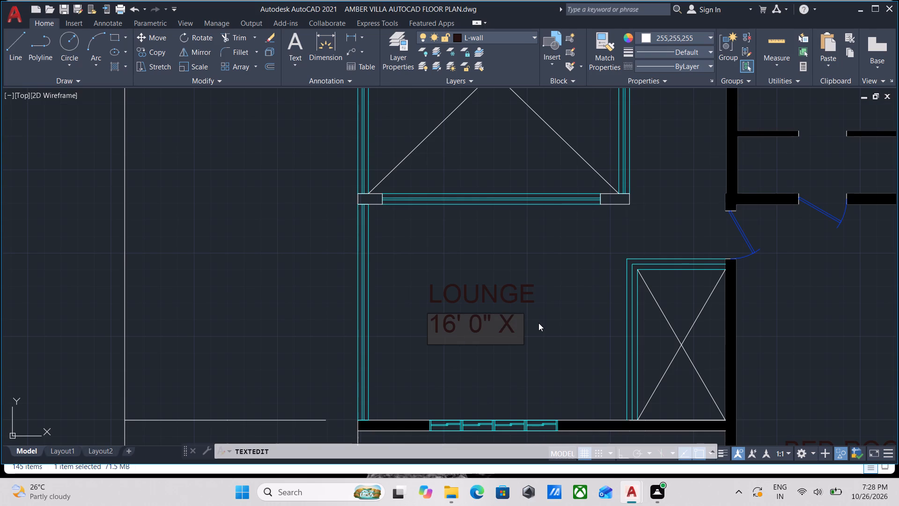
text(13')
key(space)
text(6)
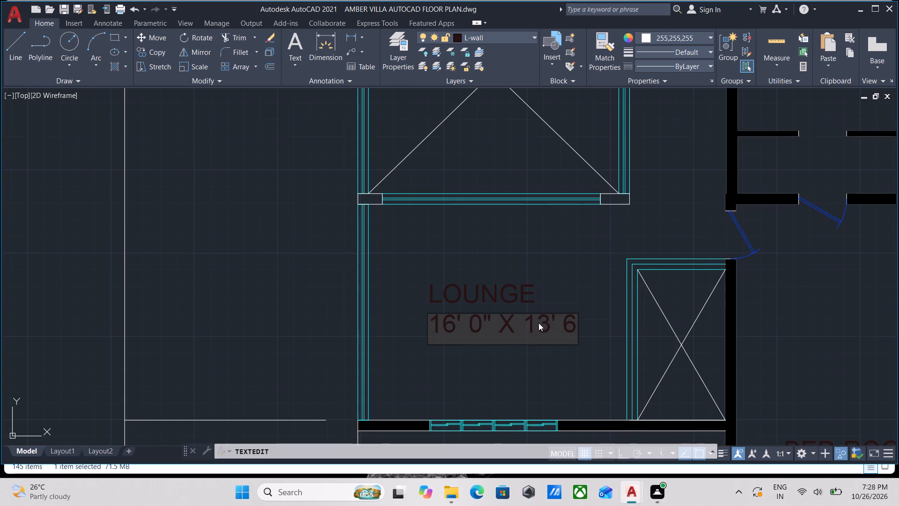
key(shift+quotedbl)
key(Return)
key(Return)
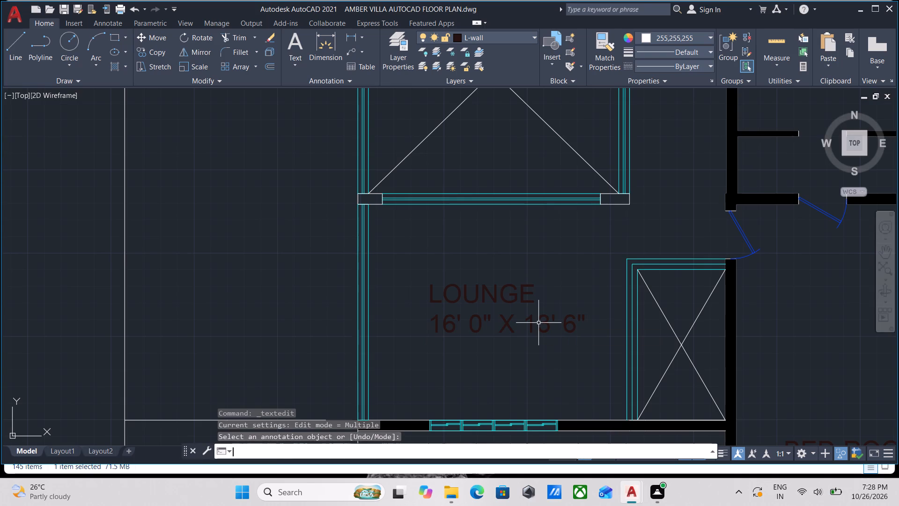
Copy the two-line LOUNGE label about 15' up into the large crossed space above the lounge.
click(554, 370)
click(458, 277)
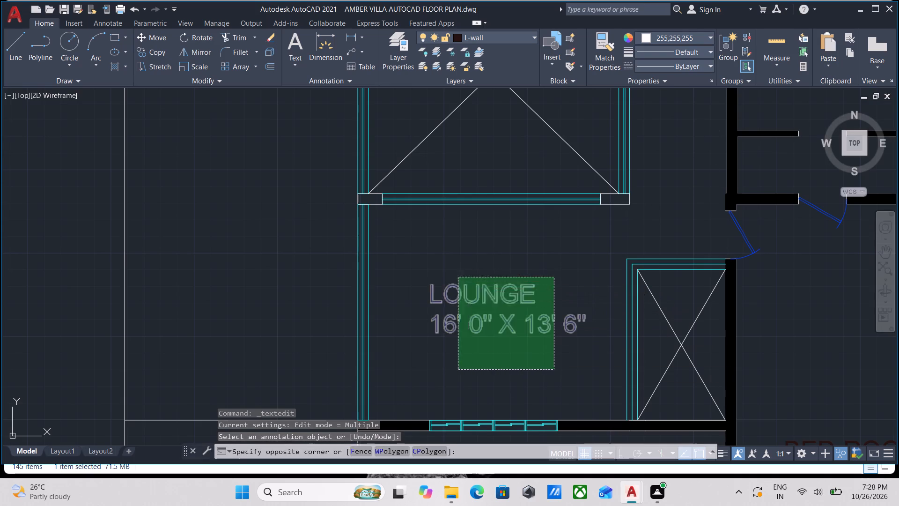
text(CO)
key(Return)
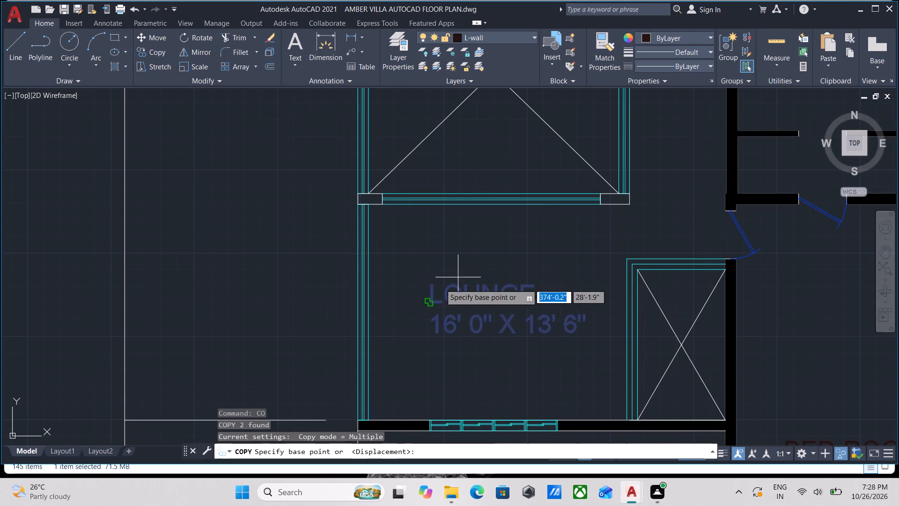
click(427, 302)
middle_drag(440, 258, 480, 488)
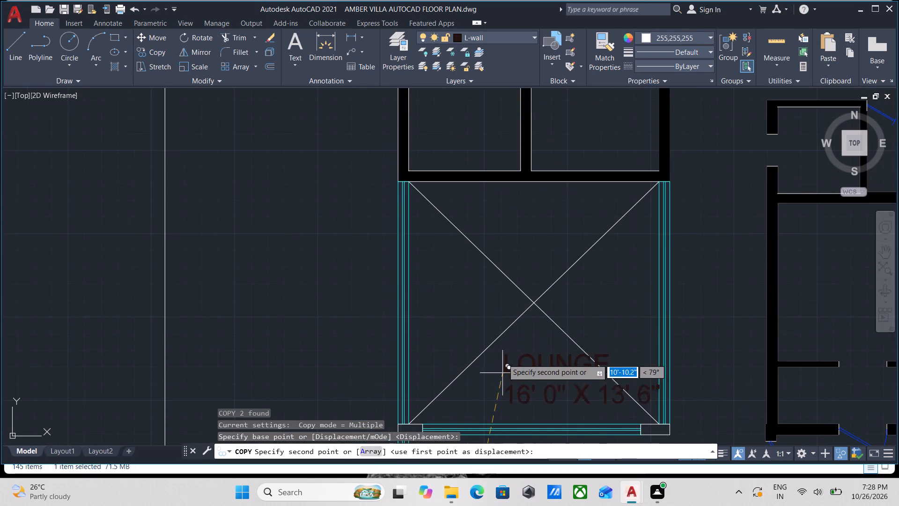
click(486, 294)
key(Escape)
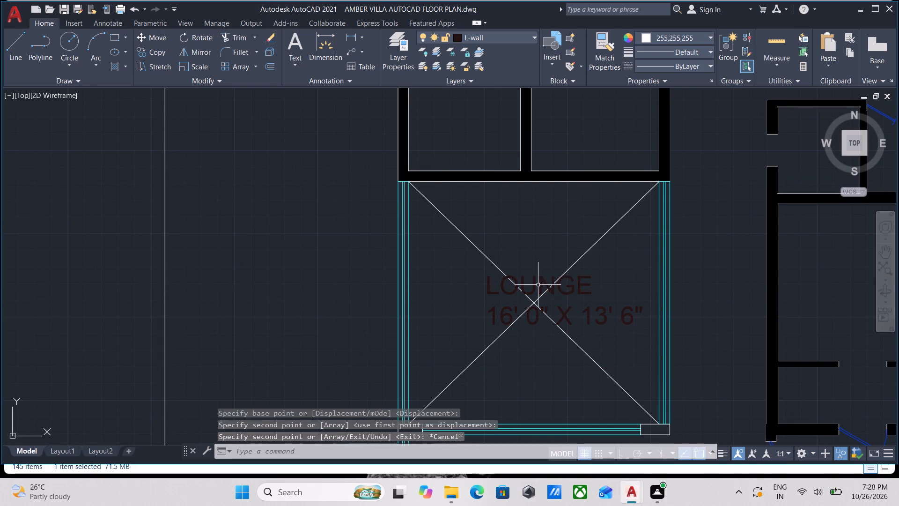
Edit the copied LOUNGE name in the large crossed space to read LIVING LOUNGE.
double_click(536, 281)
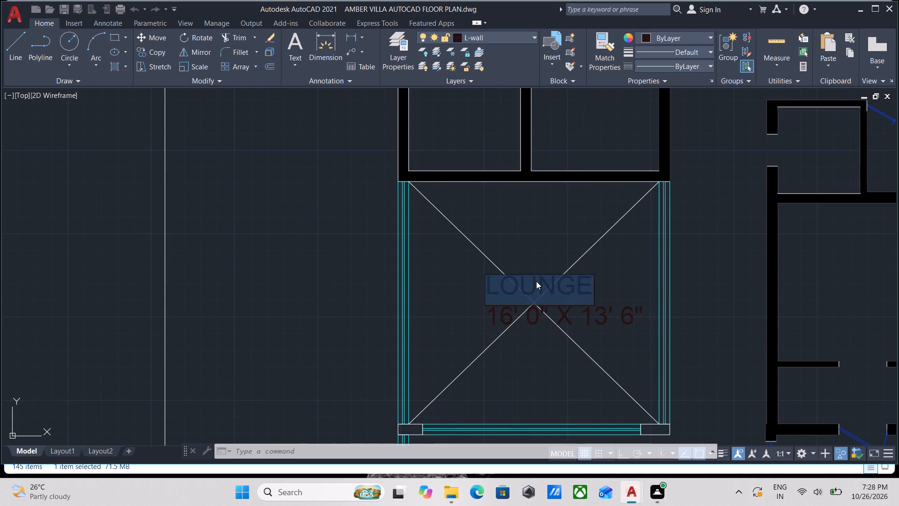
text(LI)
text(VING)
key(space)
text(LOUNGE)
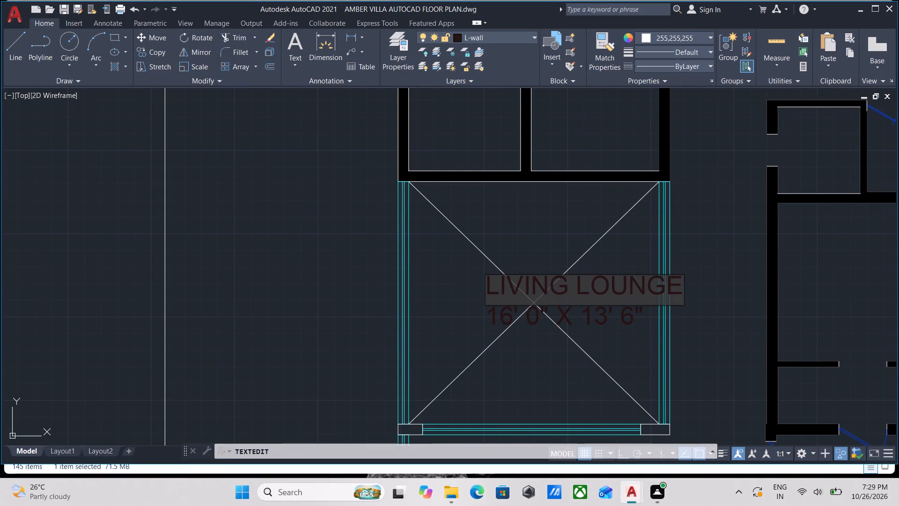
key(Return)
key(Return)
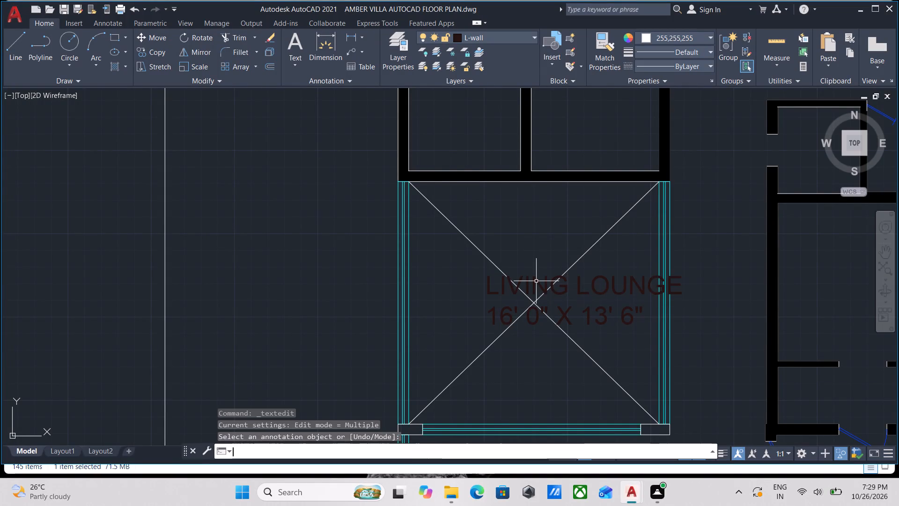
Replace the size line under LIVING LOUNGE with the word BELOW.
click(609, 314)
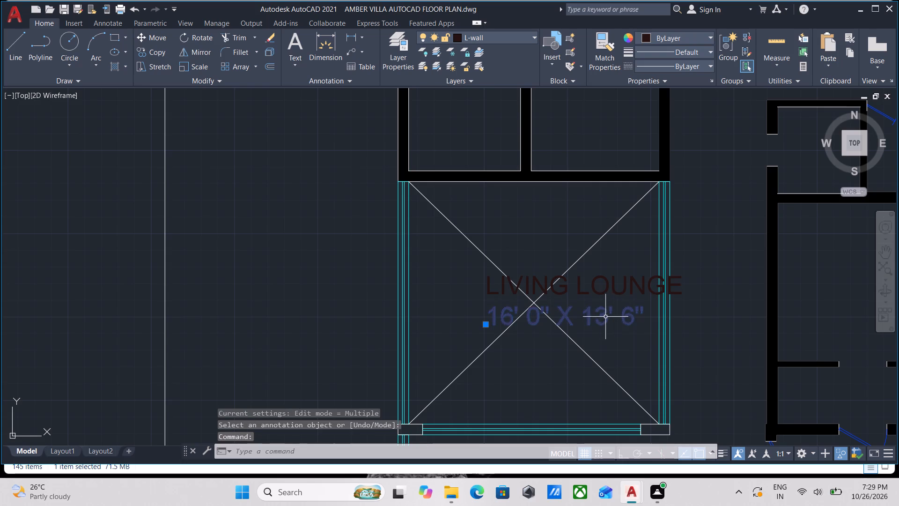
double_click(605, 317)
text(BE;)
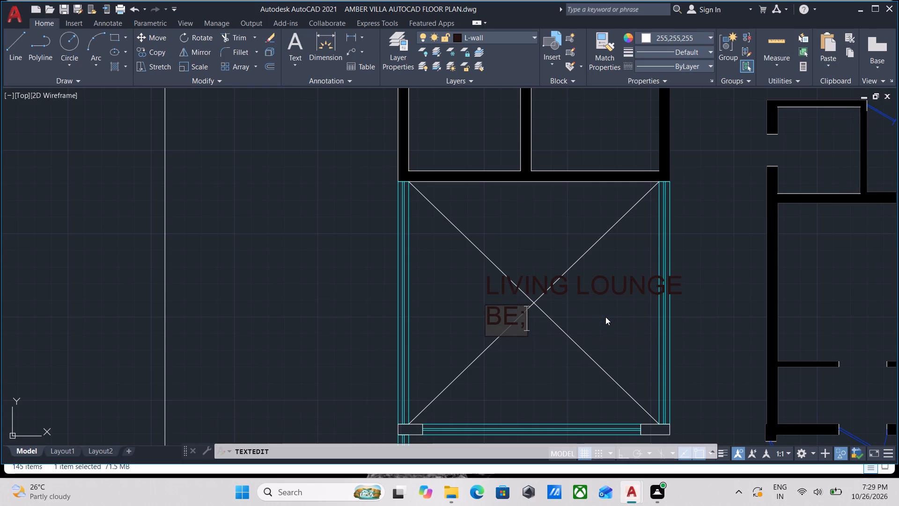
key(BackSpace)
text(LOW)
key(Return)
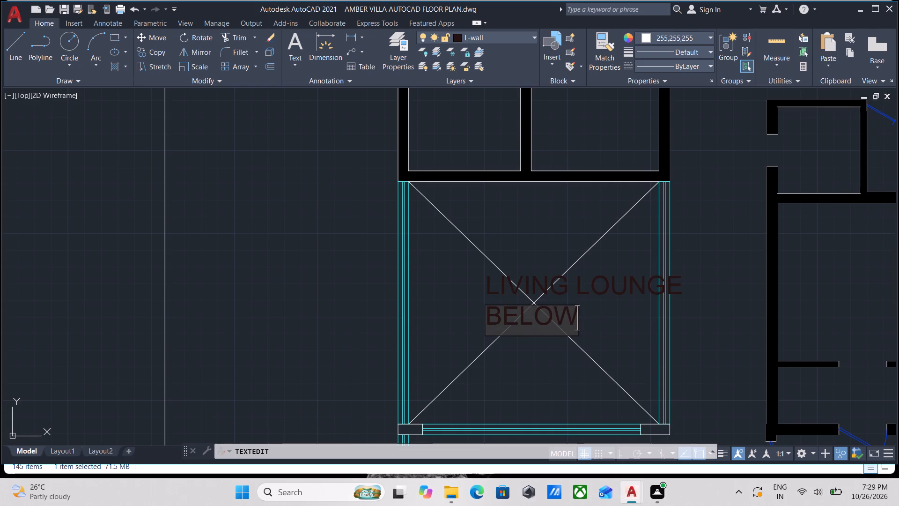
key(Return)
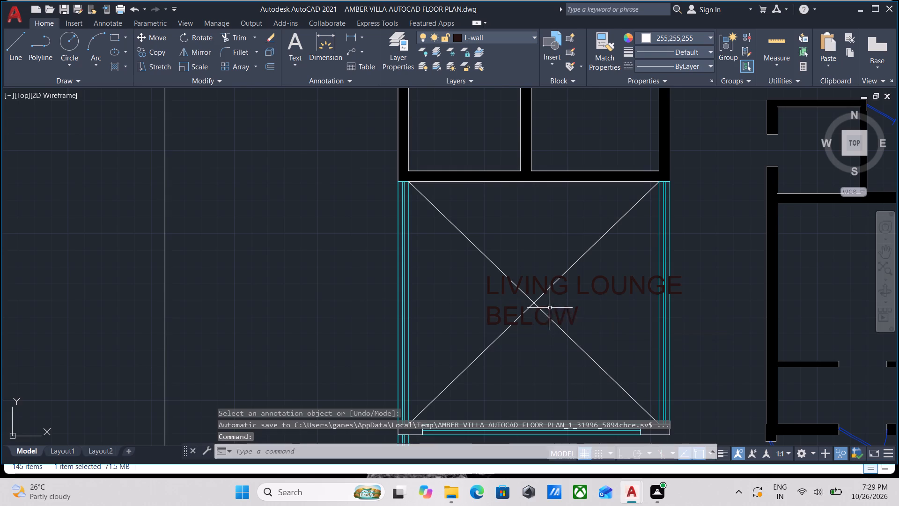
Shift the LIVING LOUNGE line left so it sits centred above BELOW in the crossed space.
scroll(550, 307, up, 1)
click(454, 284)
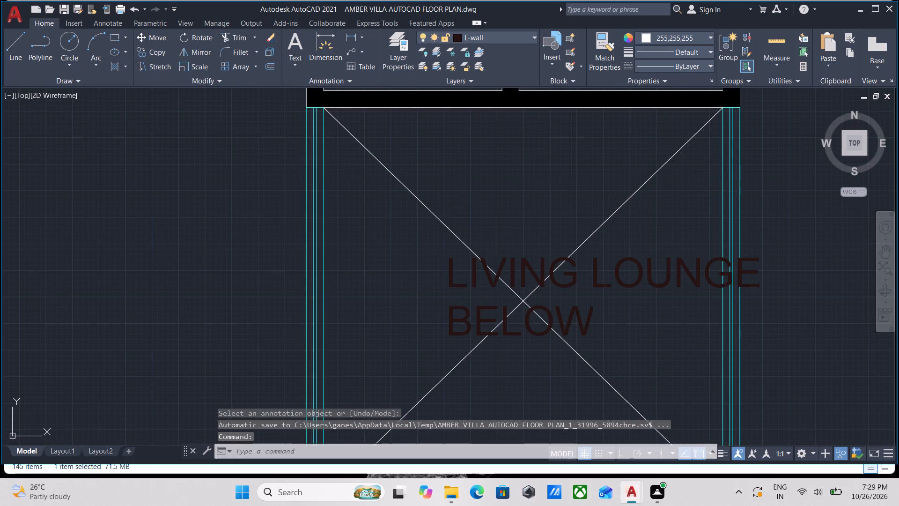
click(447, 288)
click(369, 287)
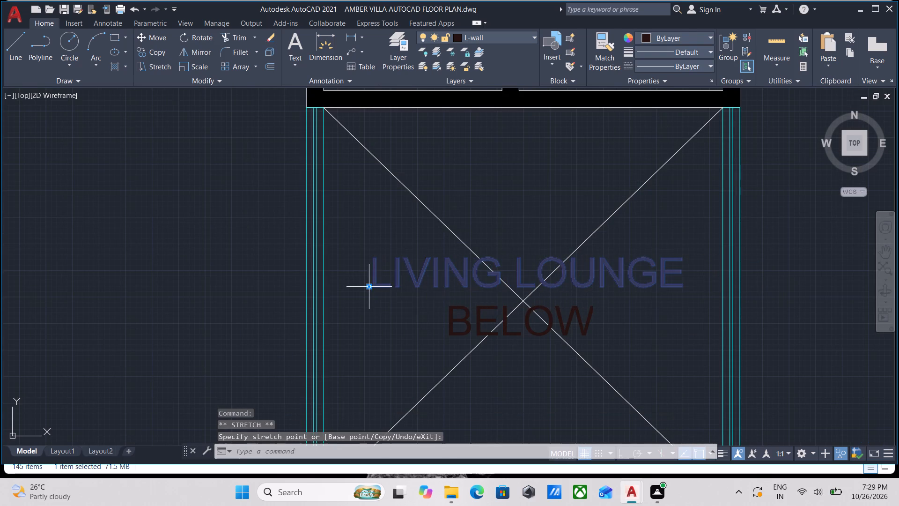
scroll(435, 287, down, 2)
key(Escape)
Copy the BELOW text into each of the two small rooms directly above the crossed living lounge space.
scroll(494, 280, down, 1)
middle_drag(494, 280, 498, 329)
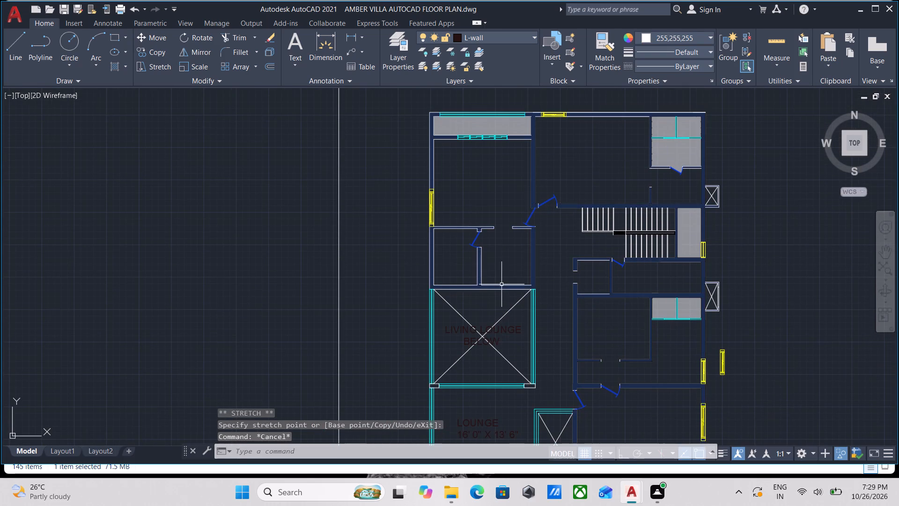
scroll(492, 336, up, 2)
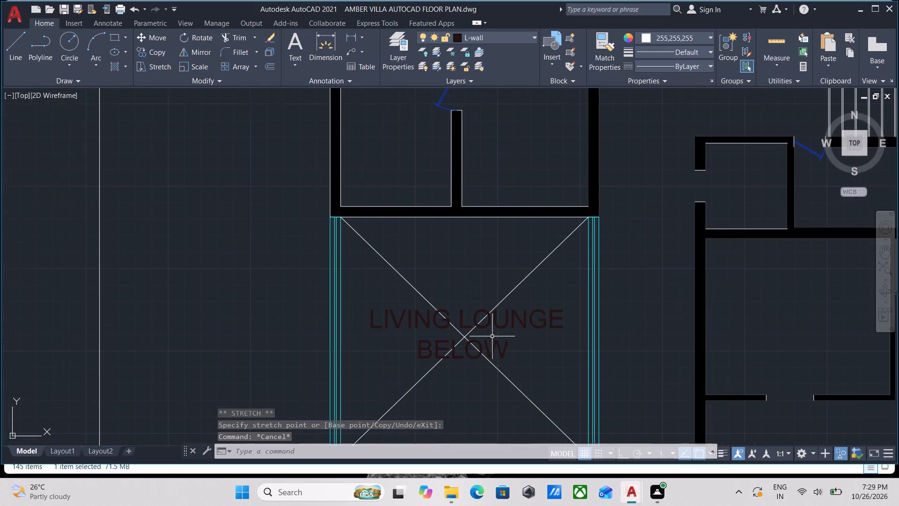
scroll(410, 324, down, 1)
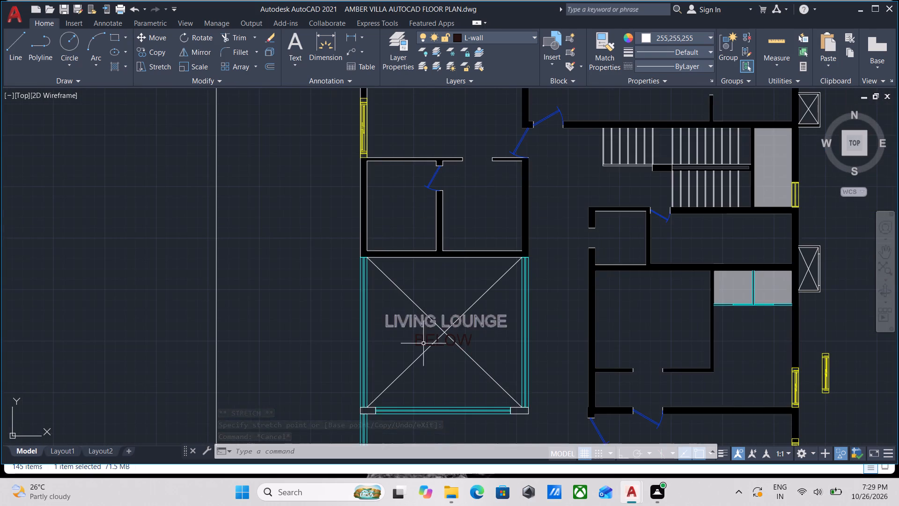
scroll(438, 344, up, 2)
click(439, 345)
text(CO)
key(Return)
click(439, 345)
middle_drag(306, 141, 434, 334)
click(447, 216)
click(646, 216)
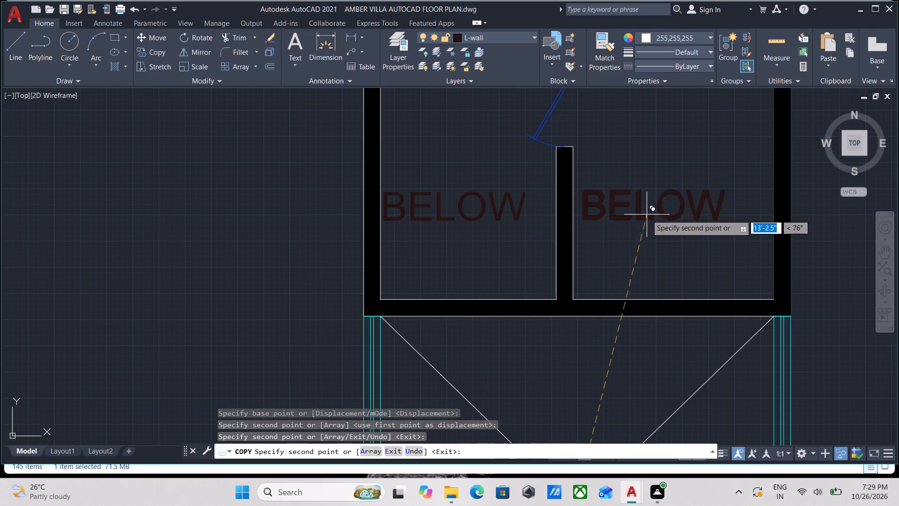
key(Escape)
Edit the BELOW copy in the left small room to read TOILET.
double_click(459, 211)
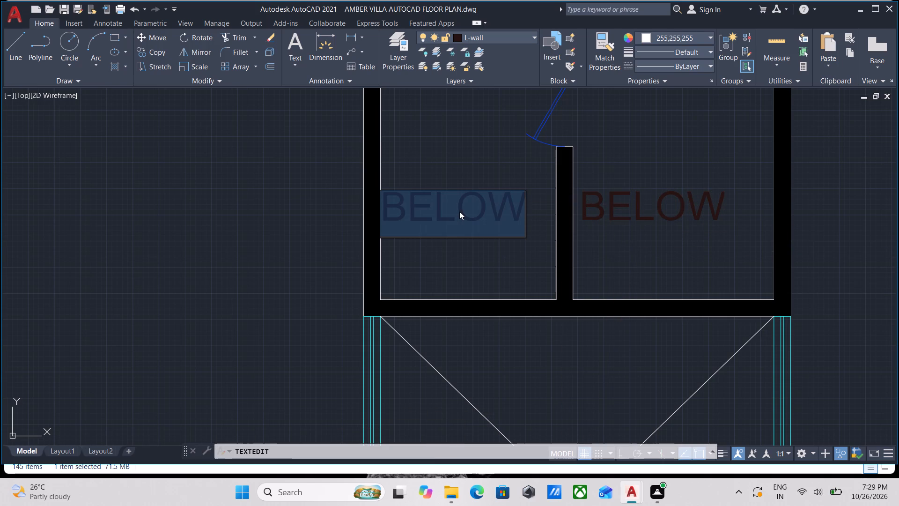
text(TOILET)
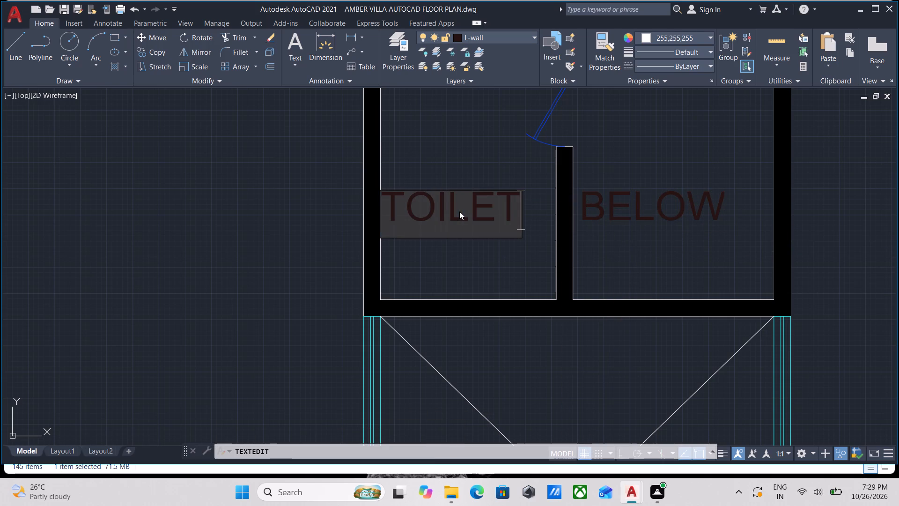
key(Return)
key(Return)
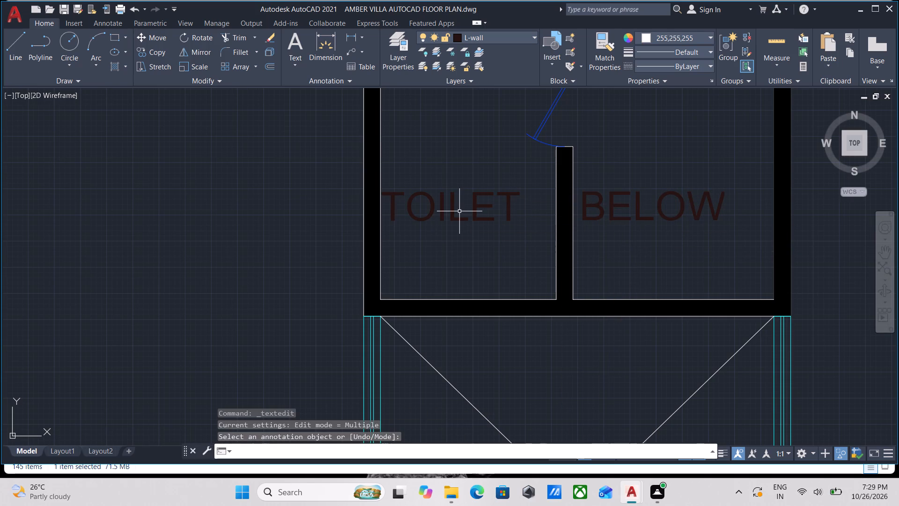
Move the TOILET label slightly right and up, away from the room's left wall.
click(475, 234)
click(440, 208)
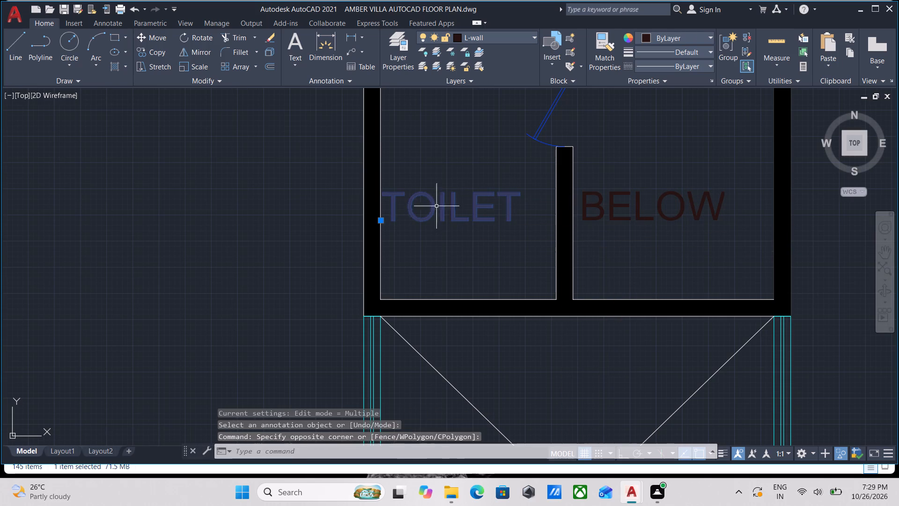
click(380, 221)
click(403, 214)
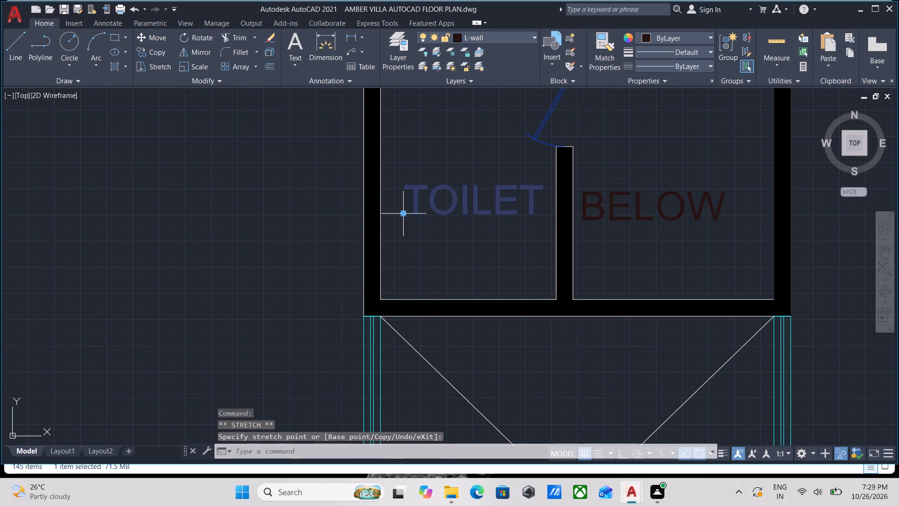
key(Escape)
Edit the BELOW copy in the room beside the toilet to read CLOSET.
double_click(618, 216)
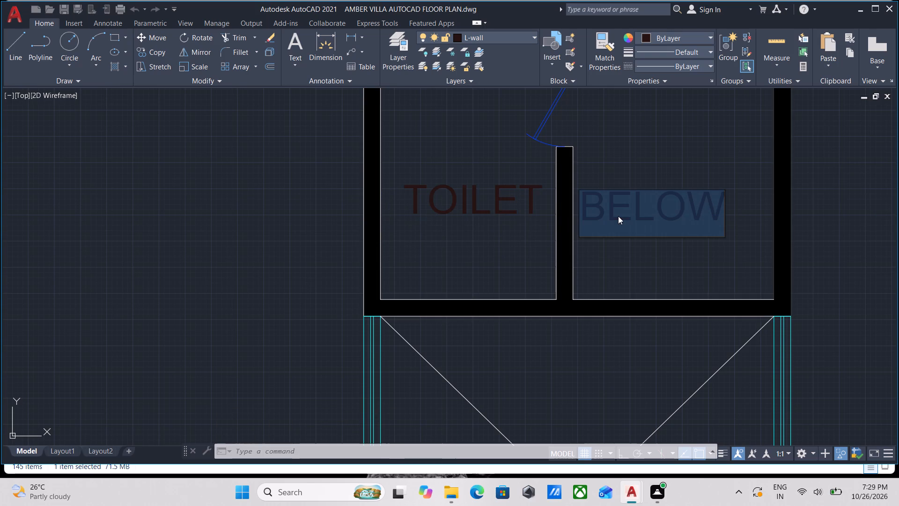
text(CLOSE)
key(t)
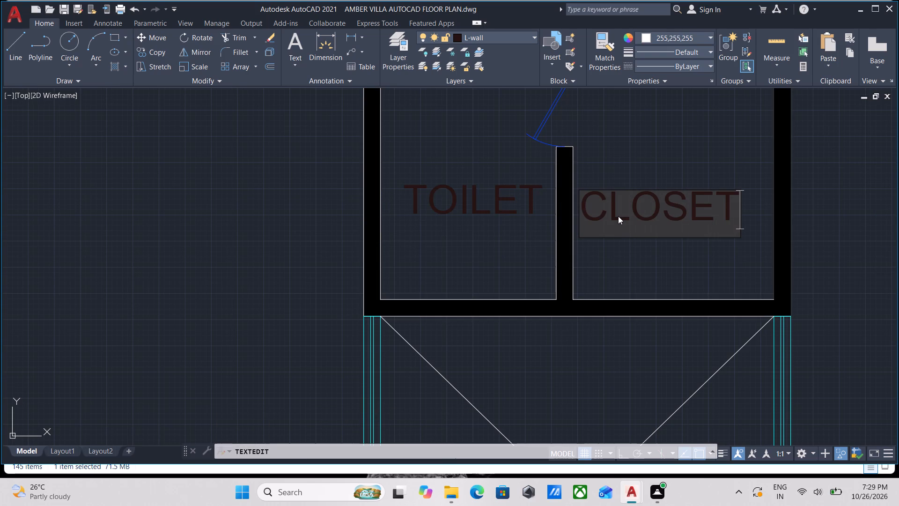
key(Return)
key(Return)
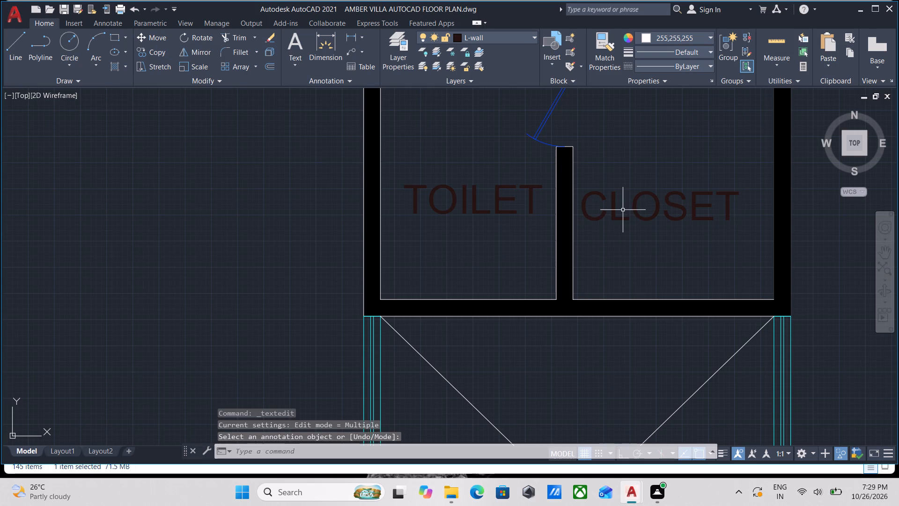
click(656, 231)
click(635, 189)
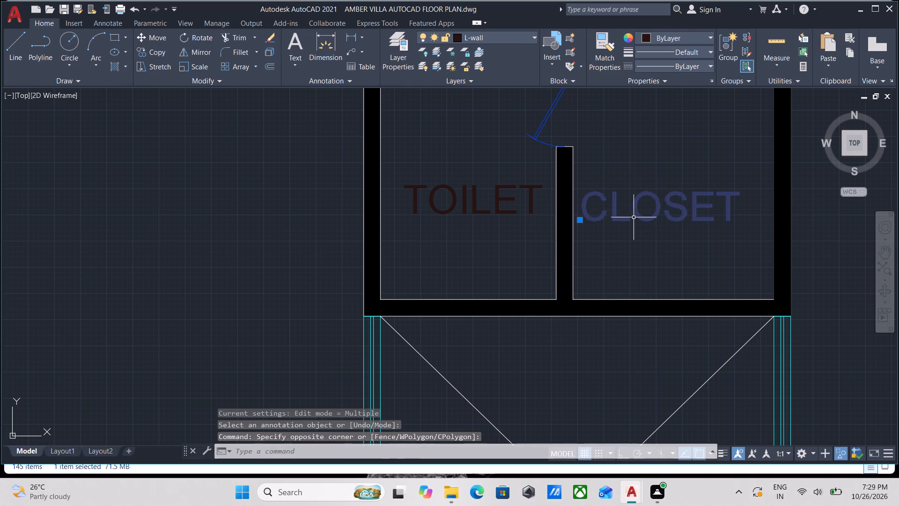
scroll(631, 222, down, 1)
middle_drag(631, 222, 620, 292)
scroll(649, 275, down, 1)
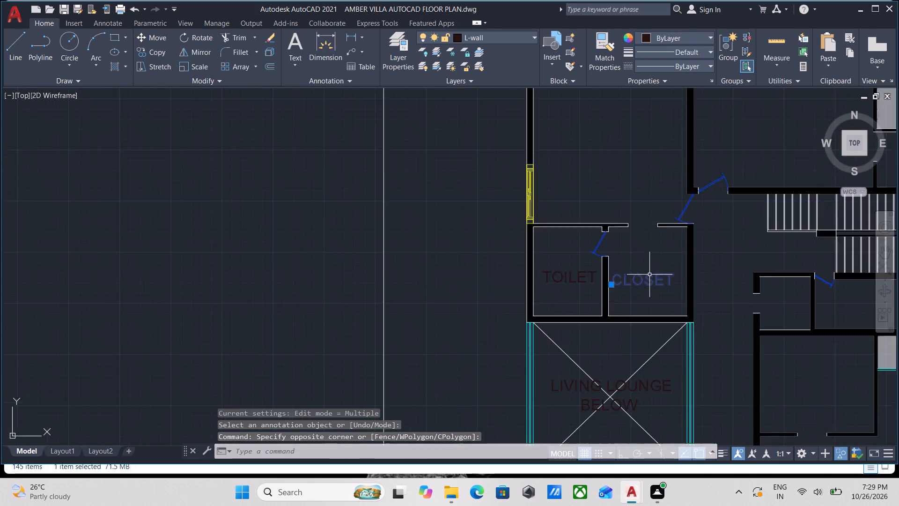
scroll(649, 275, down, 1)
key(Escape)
Copy the CLOSET label up into the large room above the toilet and closet.
scroll(653, 291, up, 2)
click(655, 290)
click(622, 235)
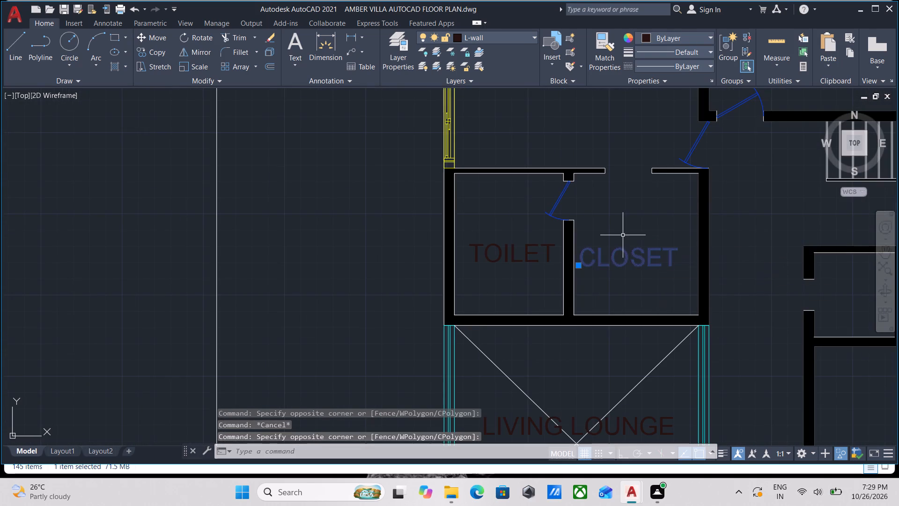
text(CO)
key(Return)
click(625, 262)
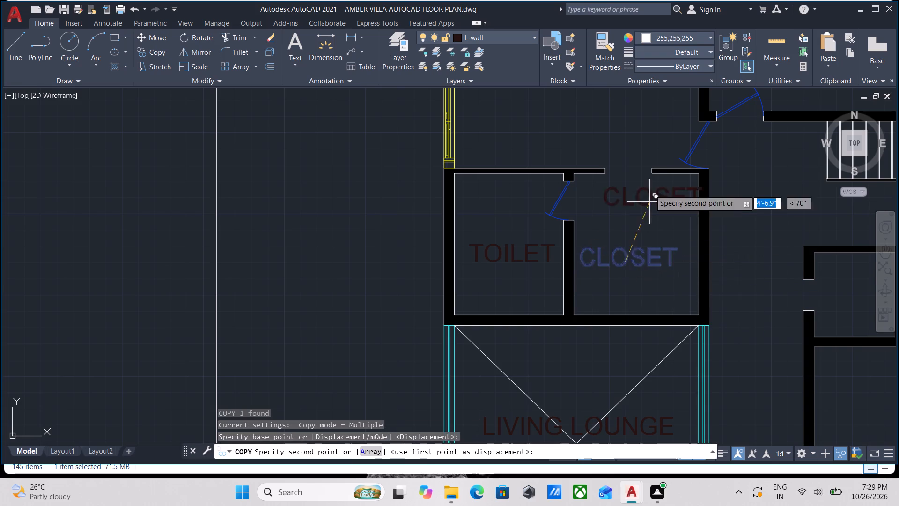
middle_drag(573, 129, 590, 256)
click(577, 148)
middle_drag(589, 223, 598, 252)
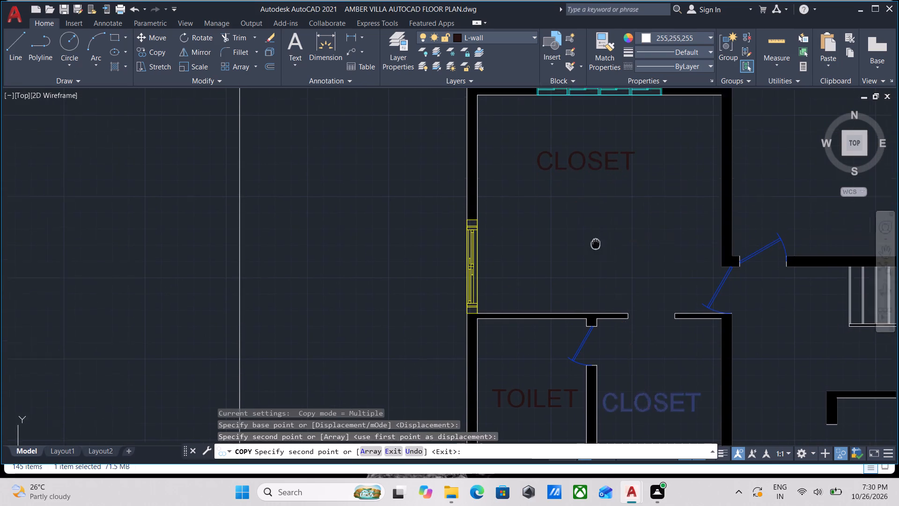
middle_drag(598, 252, 600, 261)
key(Escape)
Edit the CLOSET copy in that large upper room to read BEDROOM.
double_click(592, 179)
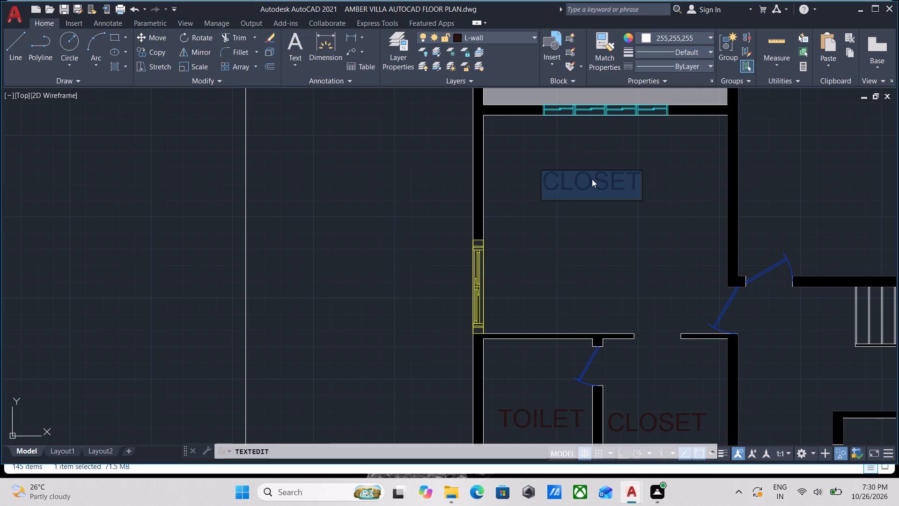
text(BEDROOM)
key(Return)
key(Return)
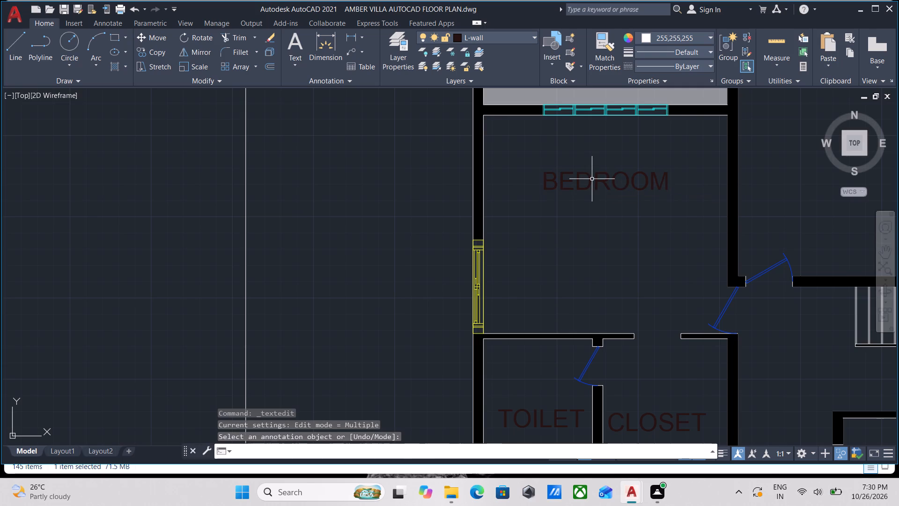
Copy the BEDROOM label directly beneath itself as a second text line.
click(588, 186)
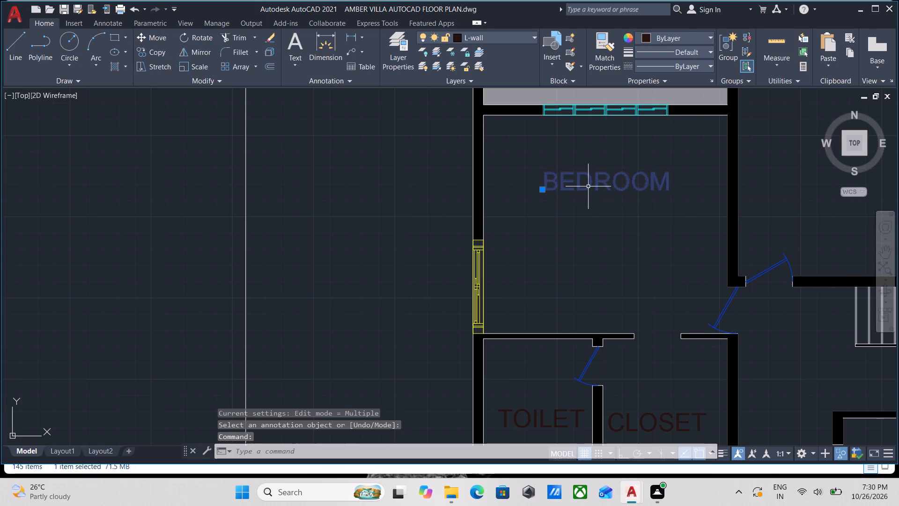
text(CO)
key(Return)
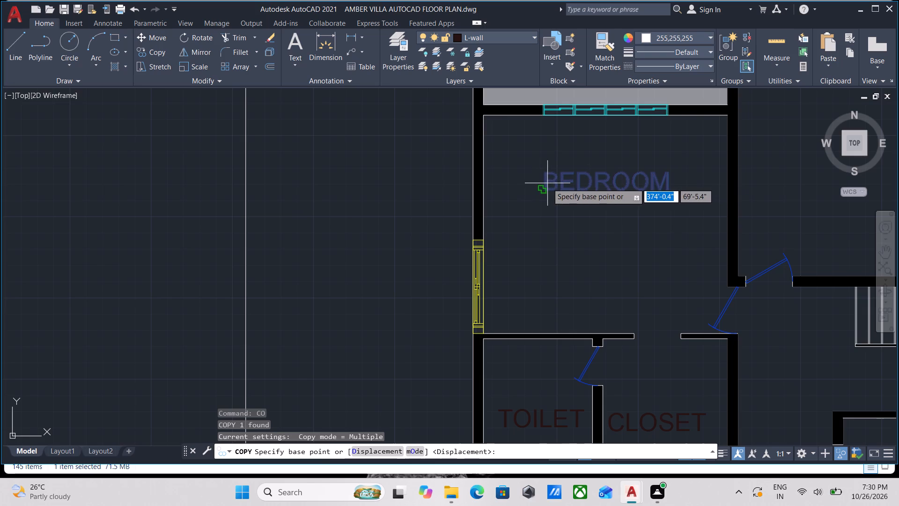
click(547, 183)
click(540, 223)
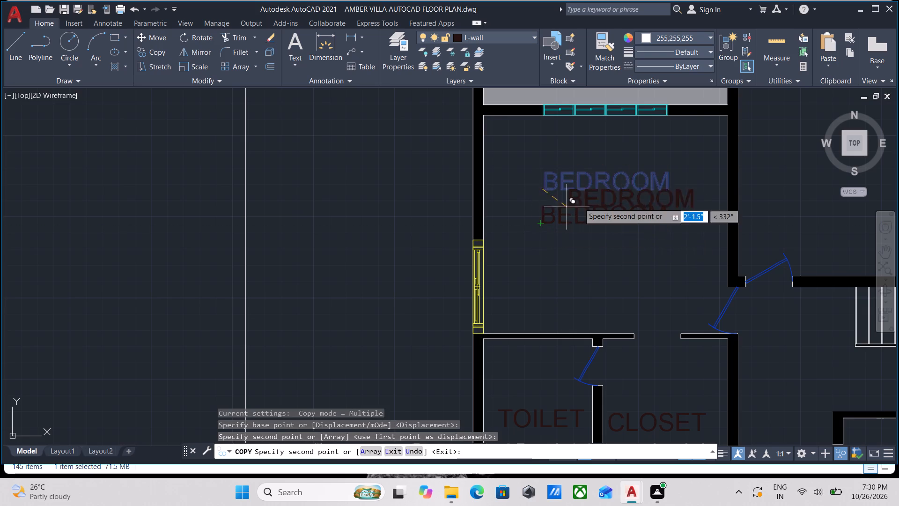
key(Escape)
Edit the lower BEDROOM copy in the large room above the toilet and closet to read 16'0"X 14'0".
double_click(579, 208)
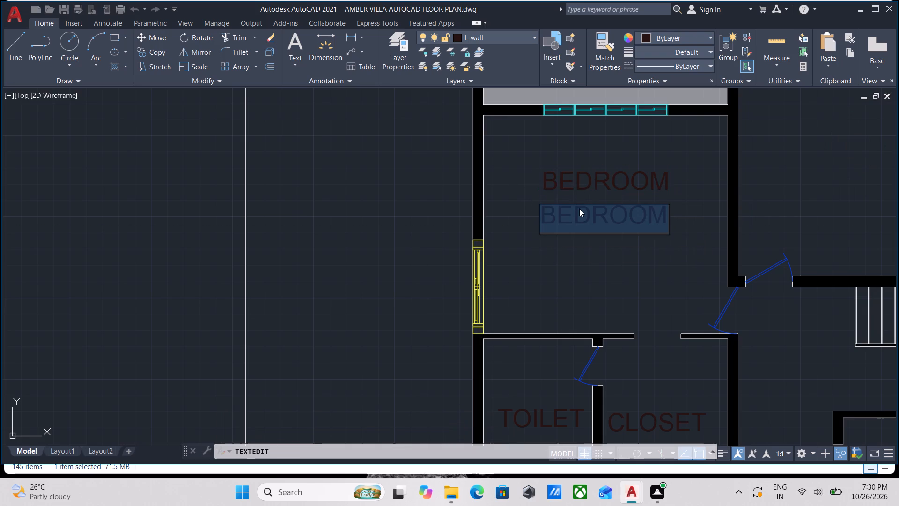
key(1)
text(6')
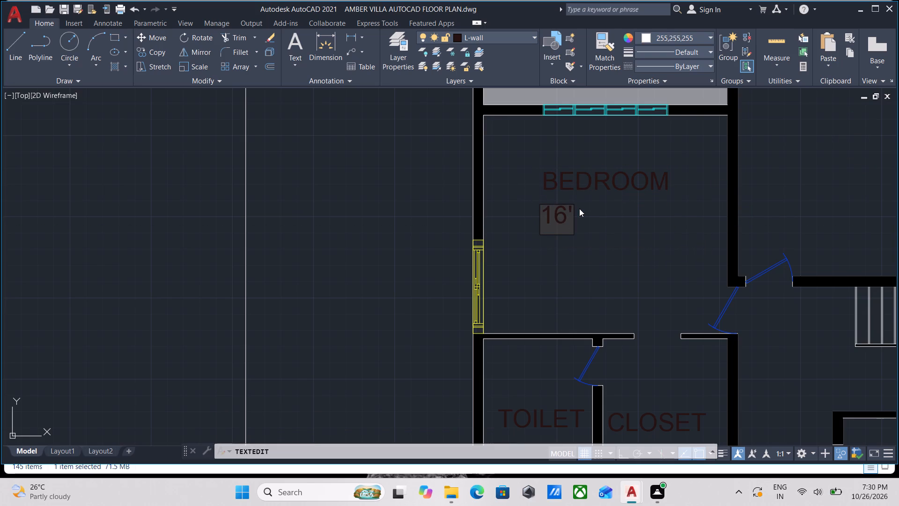
key(0)
text("X)
key(space)
text(13)
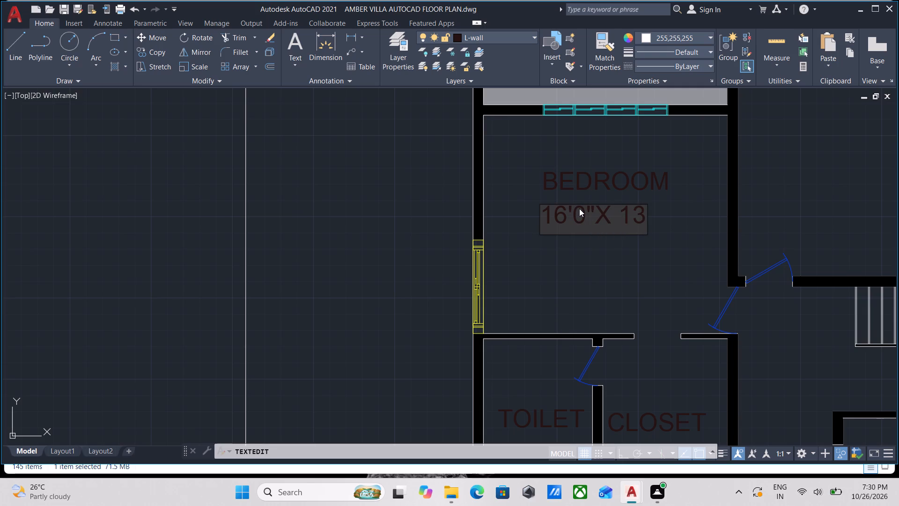
key(BackSpace)
key(4)
key(semicolon)
key(BackSpace)
key(apostrophe)
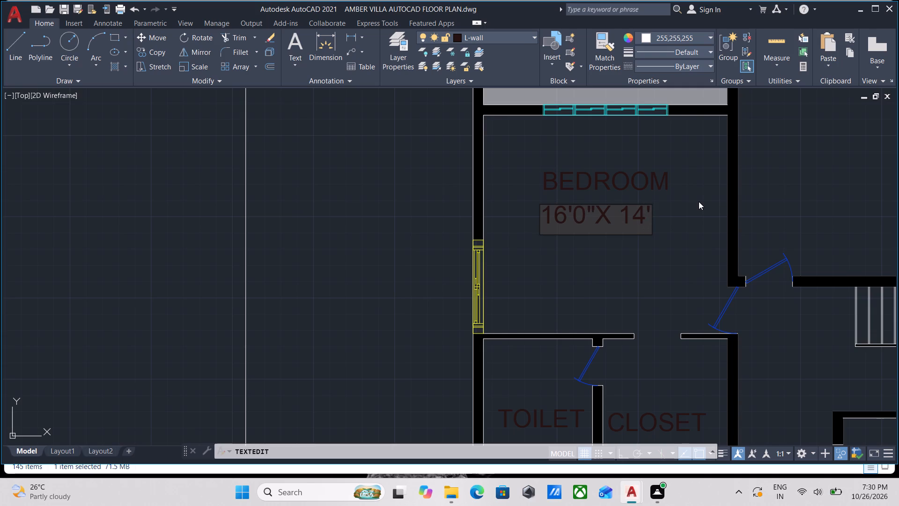
key(0)
key(shift+quotedbl)
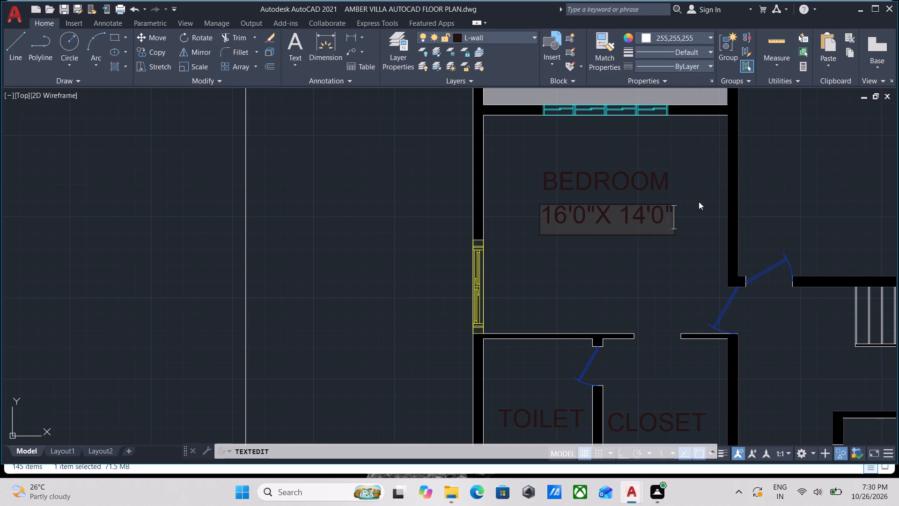
key(Return)
key(Return)
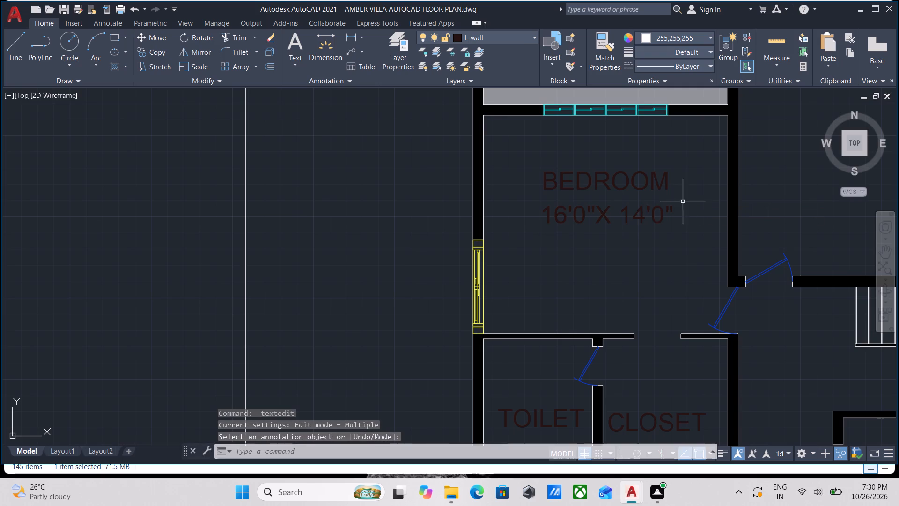
Copy the BEDROOM name and size lines into the adjoining large room and the small room below the hatched, glass-partitioned area.
click(647, 253)
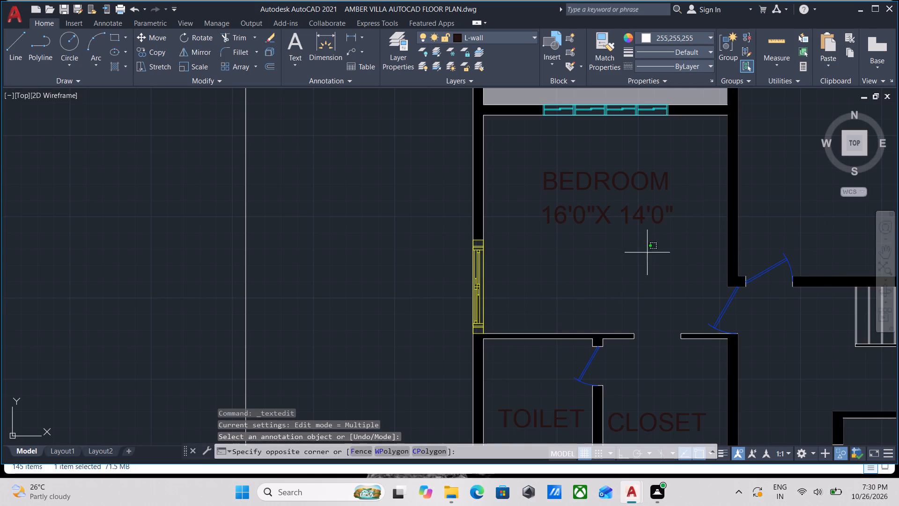
click(561, 157)
middle_drag(589, 188, 585, 235)
key(c)
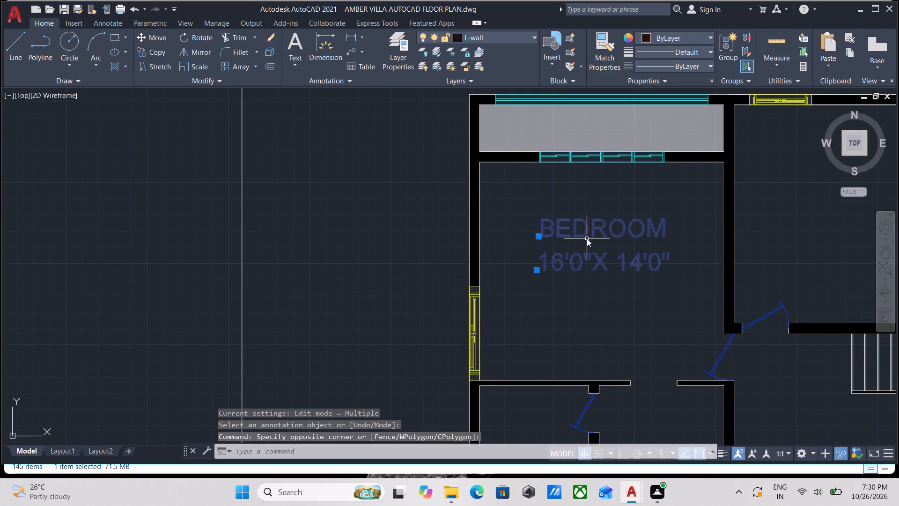
key(o)
key(Return)
click(546, 234)
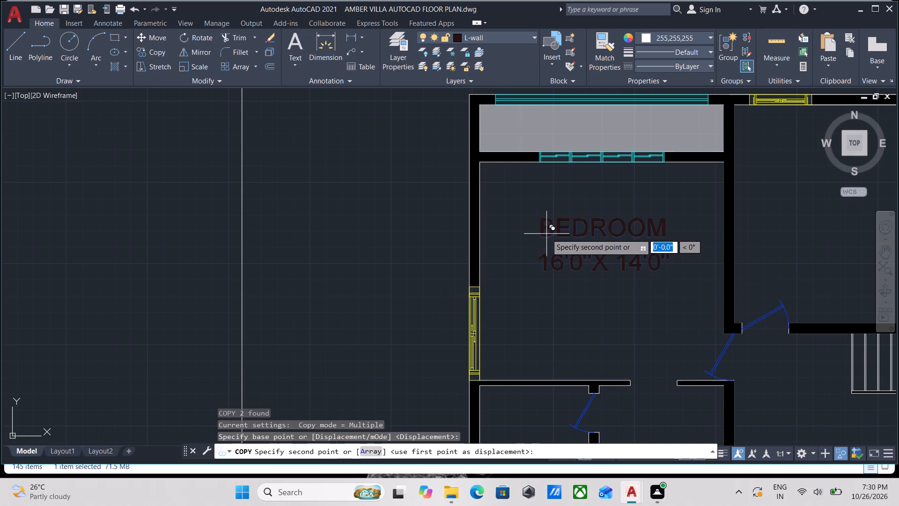
scroll(806, 208, down, 1)
middle_drag(796, 207, 575, 243)
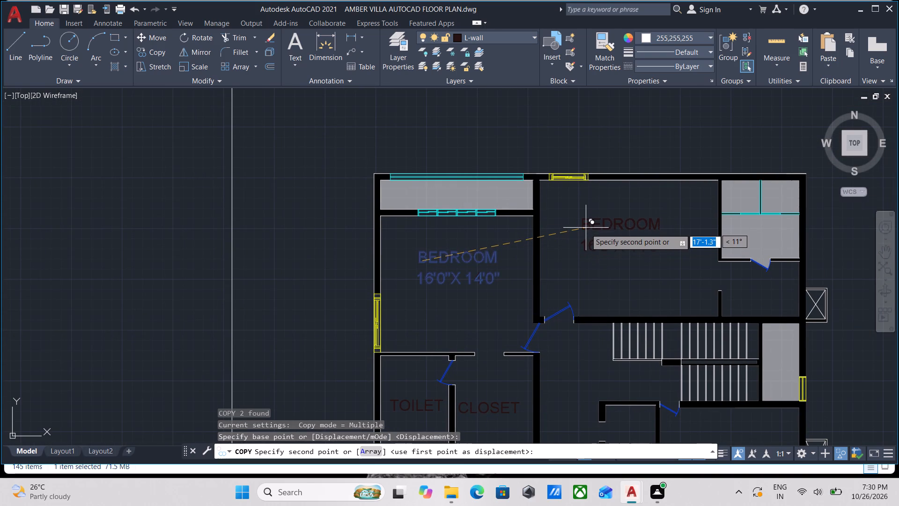
click(586, 229)
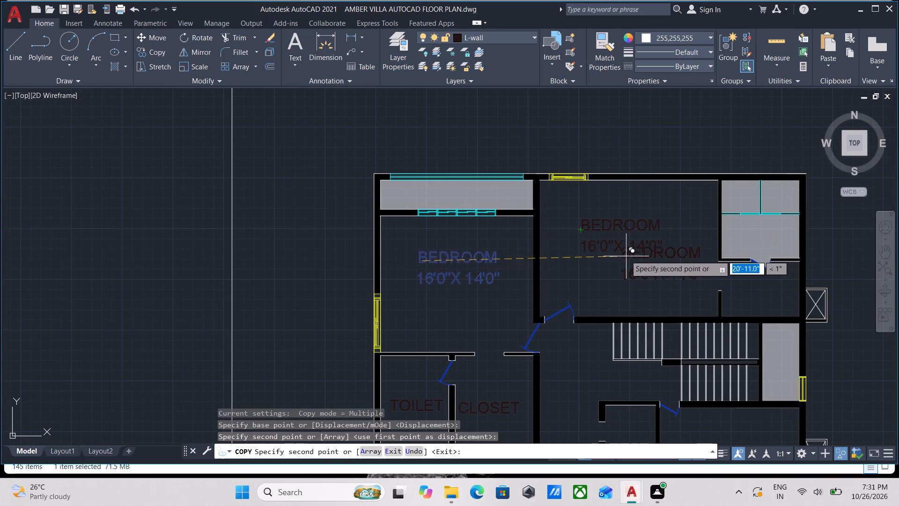
middle_drag(626, 255, 550, 258)
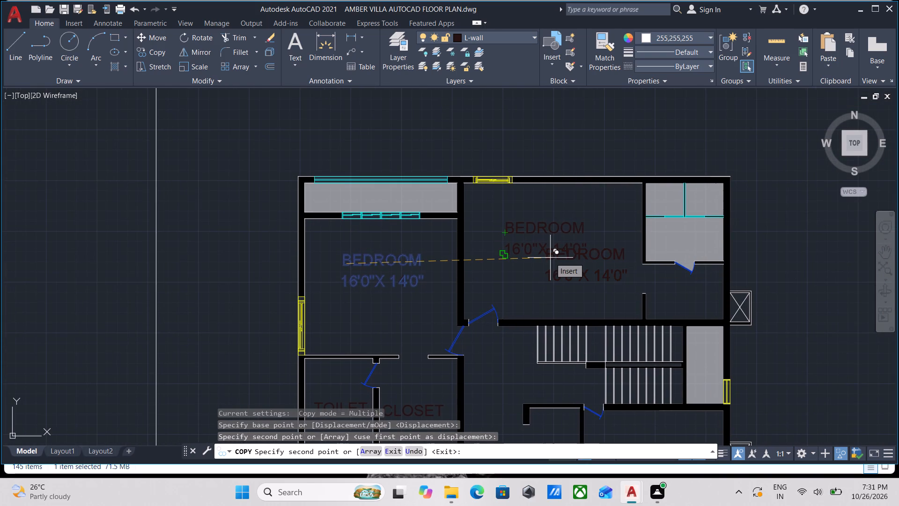
scroll(624, 287, up, 1)
click(667, 287)
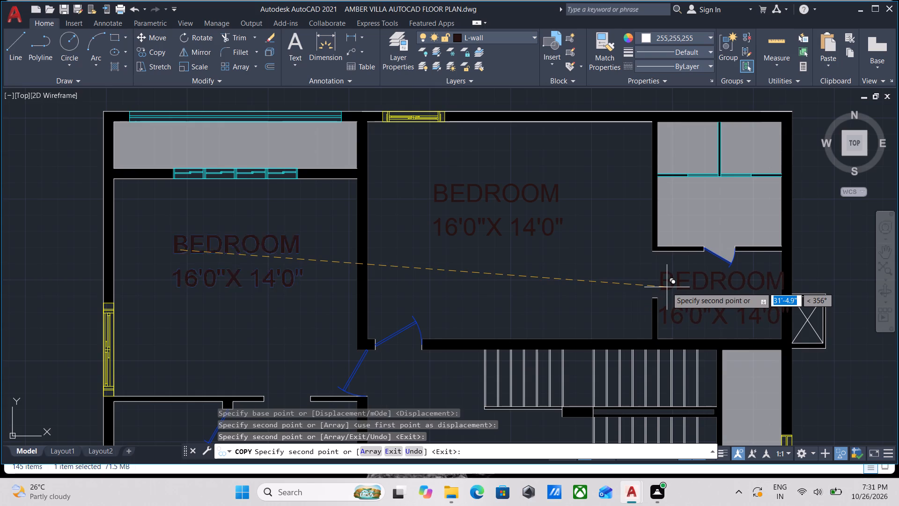
key(Escape)
Edit the BEDROOM copy in the small room below the hatched area to read CLOSET.
double_click(706, 279)
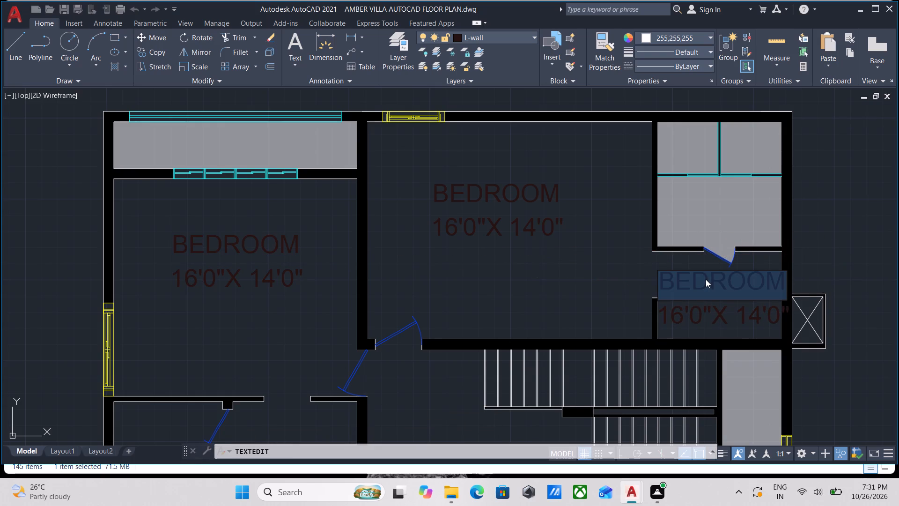
text(CLOSET)
key(Return)
key(Return)
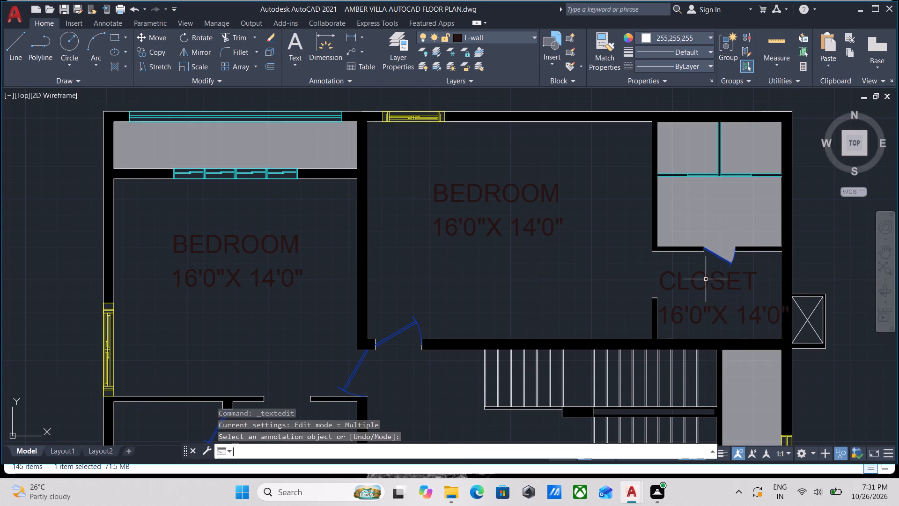
Edit the size line under that new CLOSET label to read 8'0"X5'8".
double_click(699, 311)
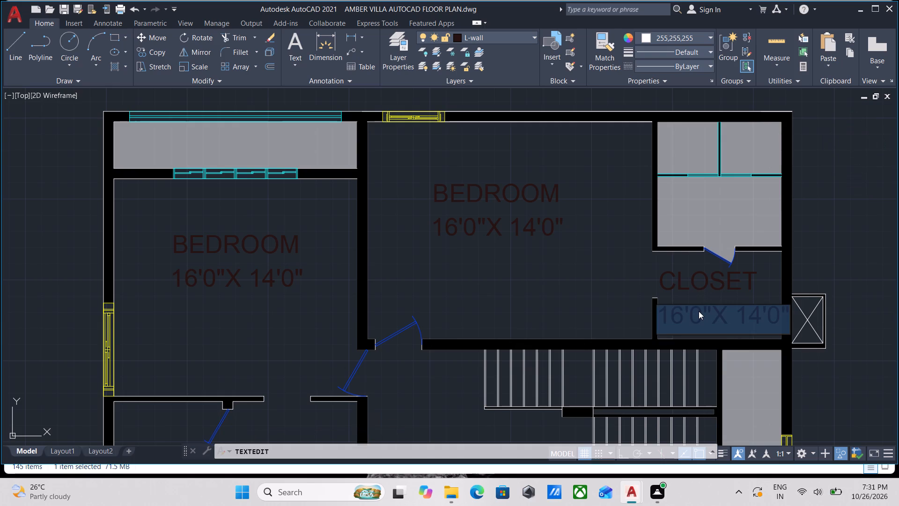
key(8)
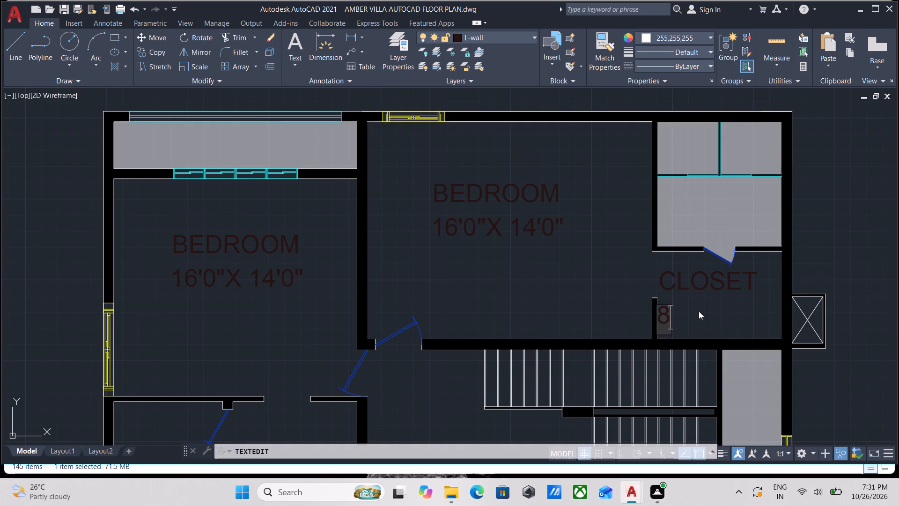
key(apostrophe)
text(0")
key(x)
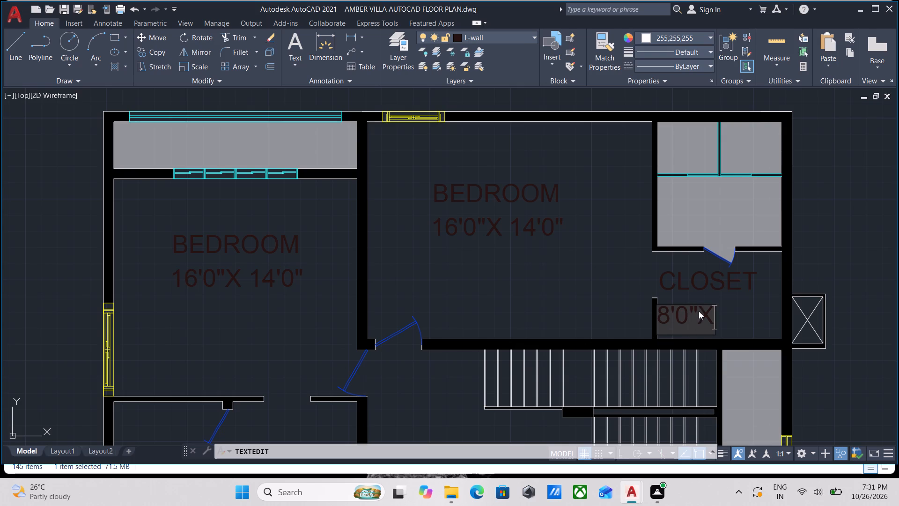
text(5')
key(8)
key(shift+quotedbl)
key(Return)
key(Return)
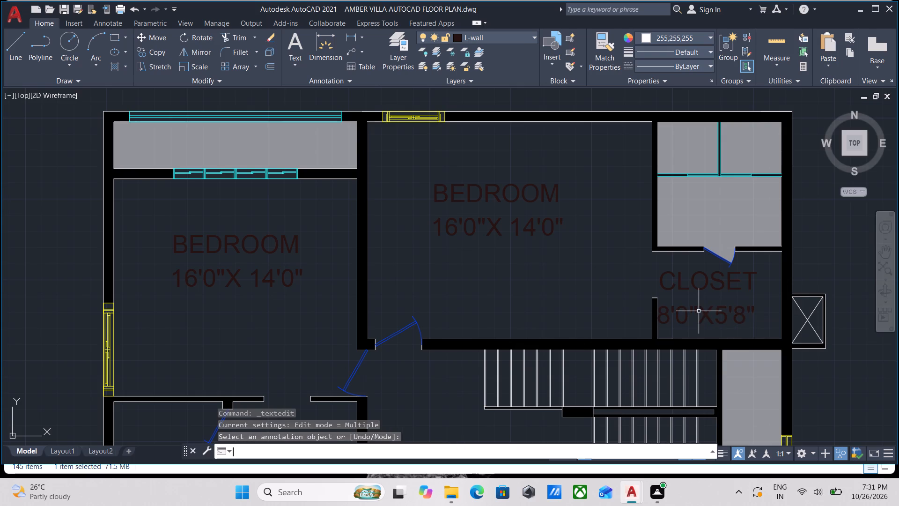
Shift the 8'0"X5'8" text slightly right and up so it sits inside the closet, clear of the wall.
click(699, 311)
click(706, 329)
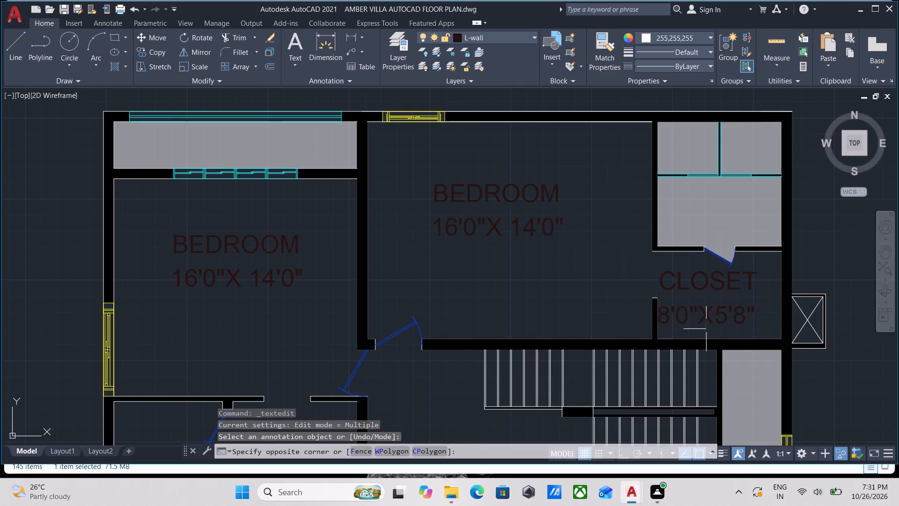
click(695, 307)
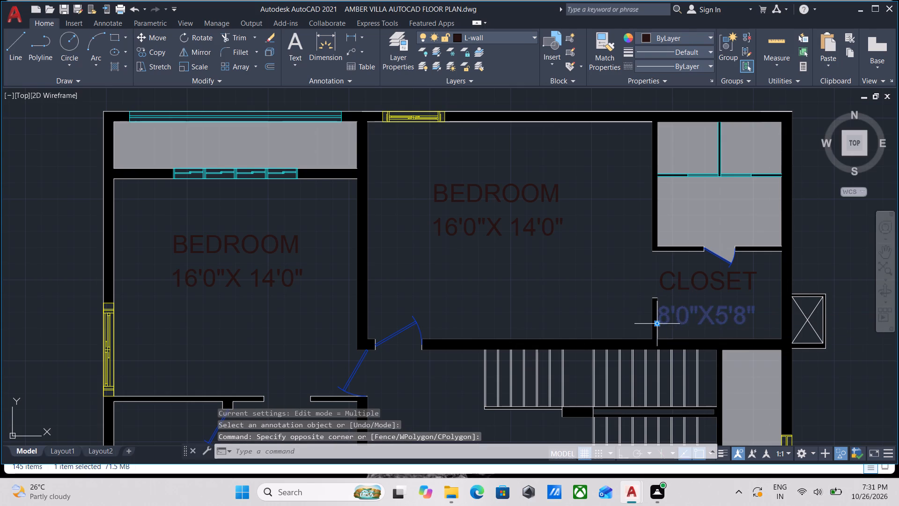
click(659, 324)
click(676, 317)
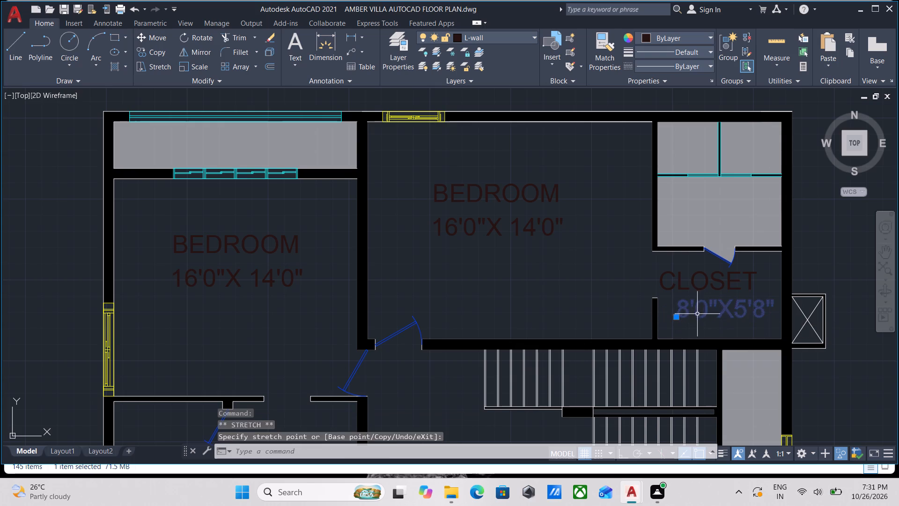
key(Escape)
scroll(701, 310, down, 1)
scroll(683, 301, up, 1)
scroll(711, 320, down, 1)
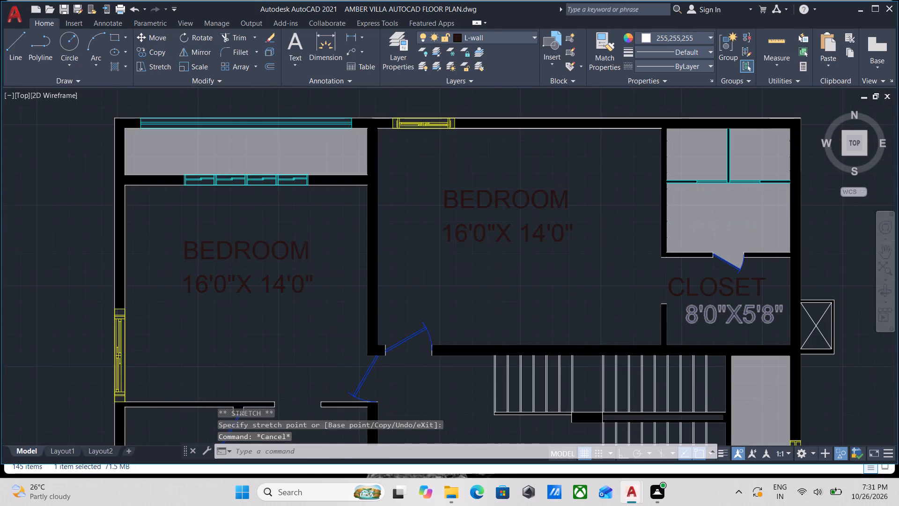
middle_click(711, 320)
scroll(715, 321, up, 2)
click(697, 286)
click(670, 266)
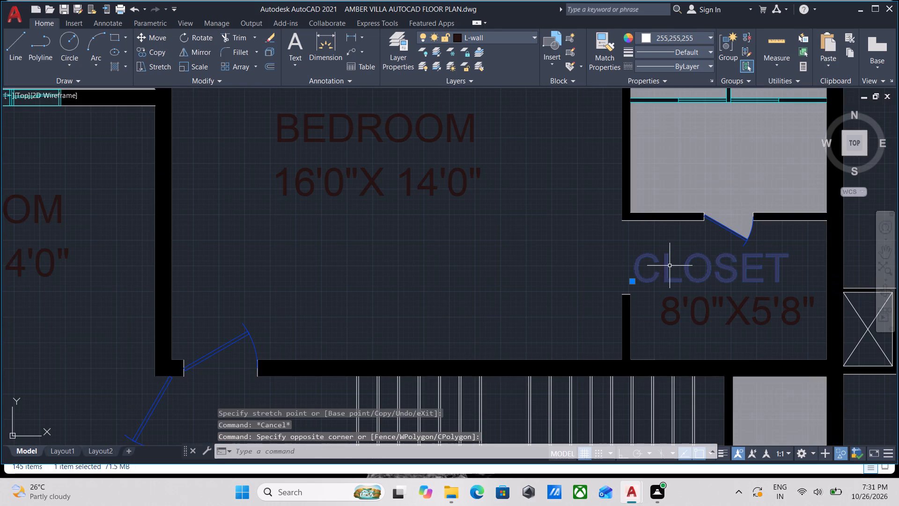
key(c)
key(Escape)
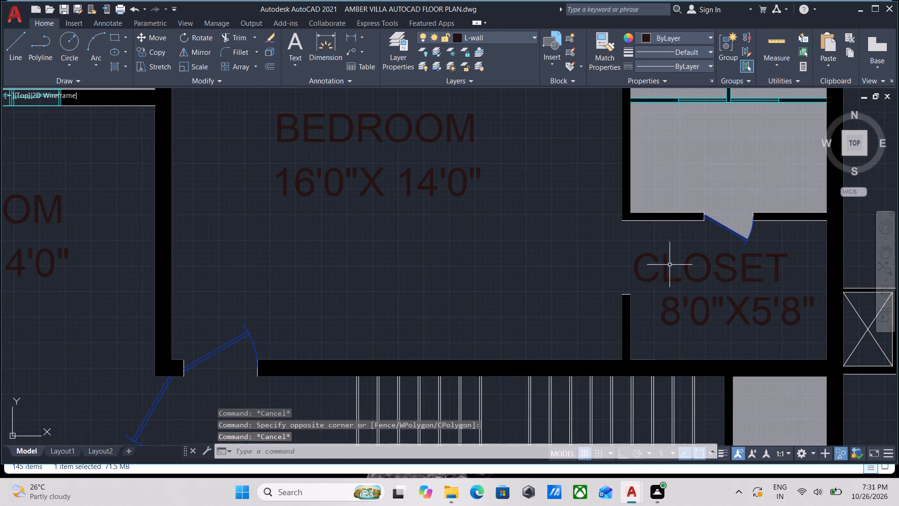
Hide the semi-transparent white solid hatch covering the room above the 8'0"X5'8" closet.
scroll(670, 142, down, 1)
middle_drag(670, 149, 670, 175)
click(670, 175)
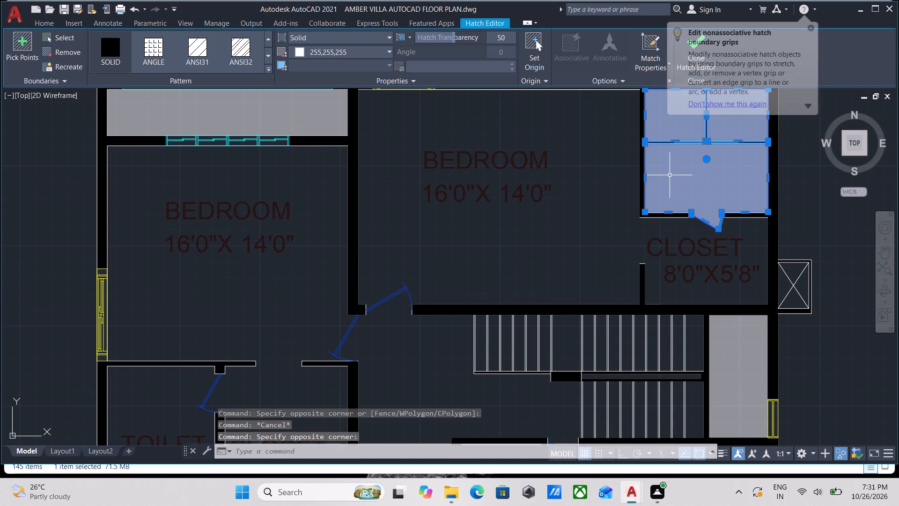
right_click(670, 175)
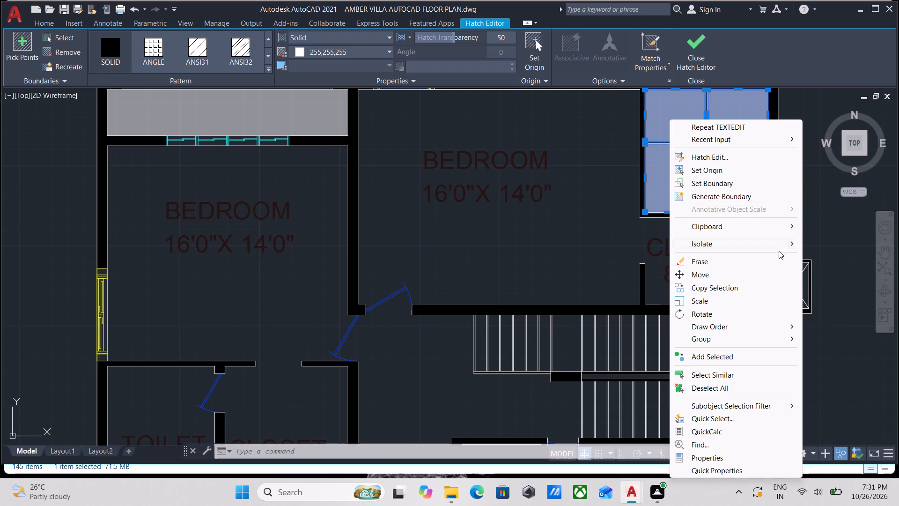
click(787, 242)
click(601, 259)
Save the floor plan drawing.
scroll(619, 229, down, 2)
middle_drag(619, 229, 622, 277)
scroll(613, 226, down, 2)
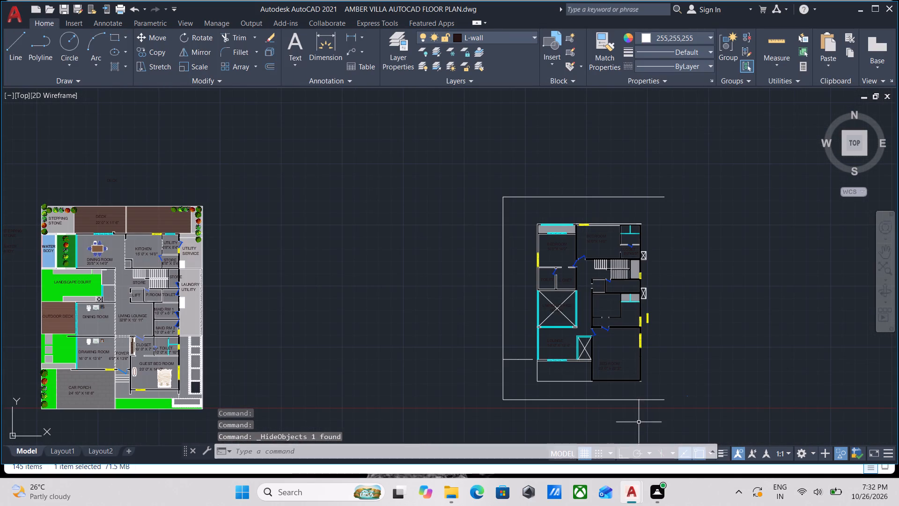
key(ctrl+s)
key(ctrl+s)
key(ctrl+s)
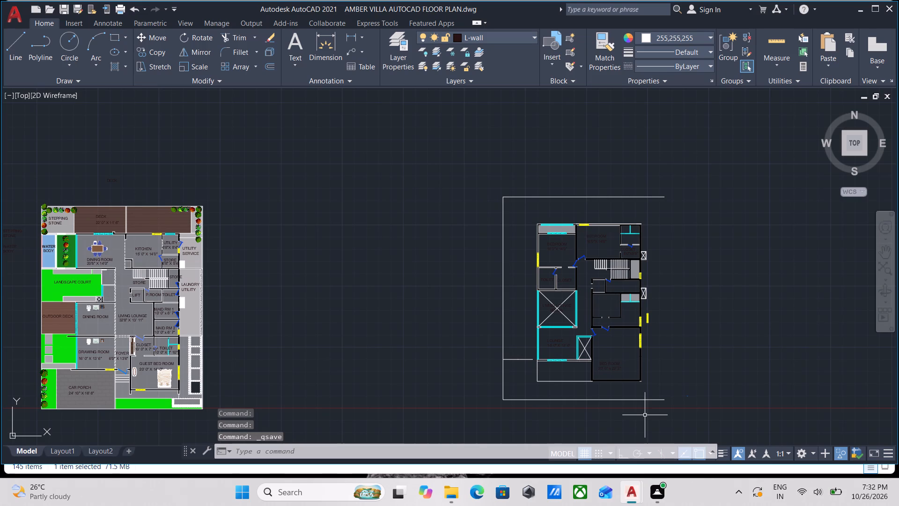
key(ctrl+s)
key(ctrl+s)
key(ctrl+s)
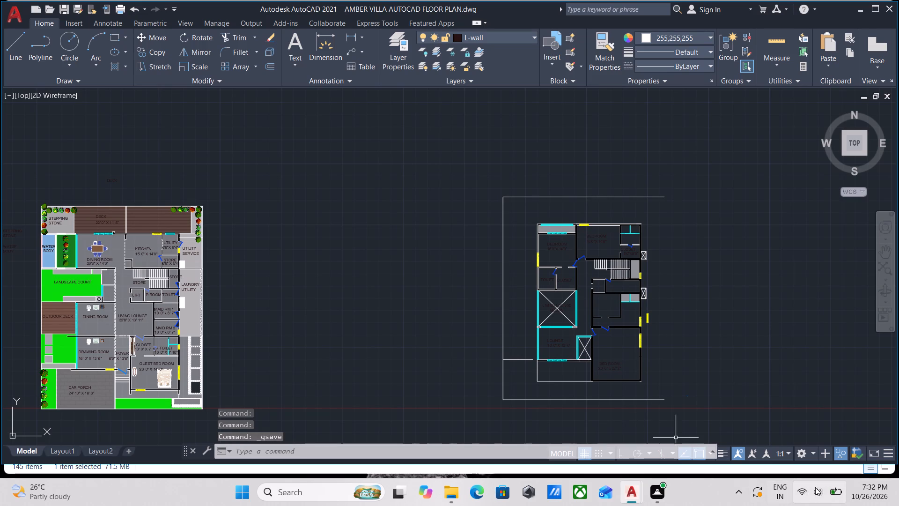
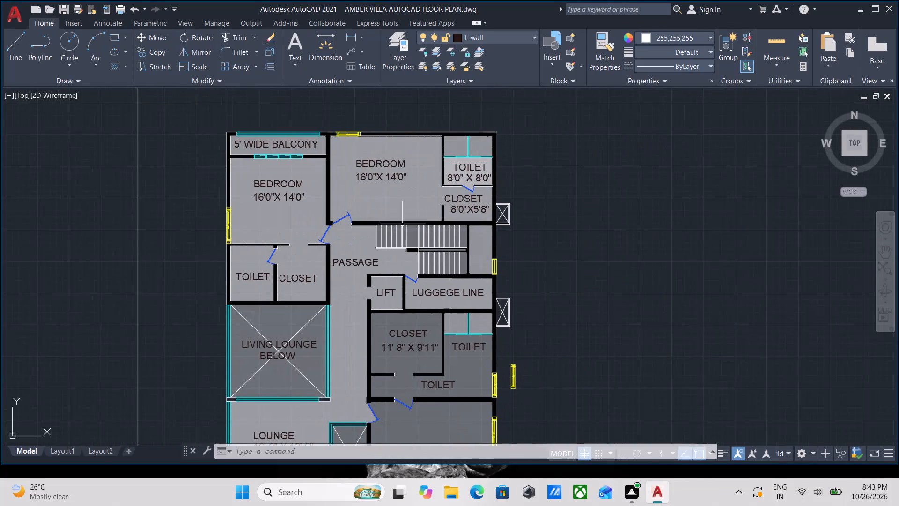
Inspect the upper-floor plan's rooms, labels, staircase and exterior shafts, from the northern bedrooms down to the southern rooms.
scroll(317, 169, up, 2)
scroll(375, 155, down, 1)
middle_drag(375, 155, 359, 172)
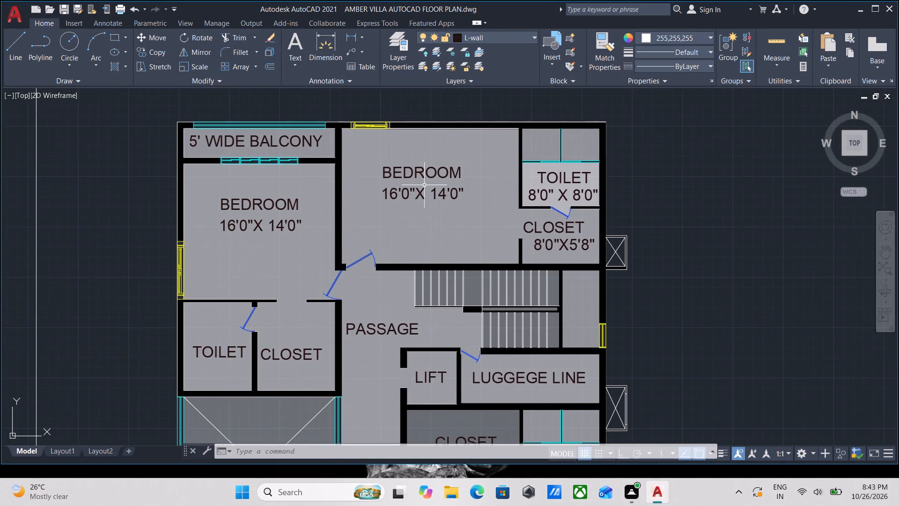
scroll(530, 179, down, 1)
middle_drag(531, 179, 529, 171)
scroll(545, 177, up, 2)
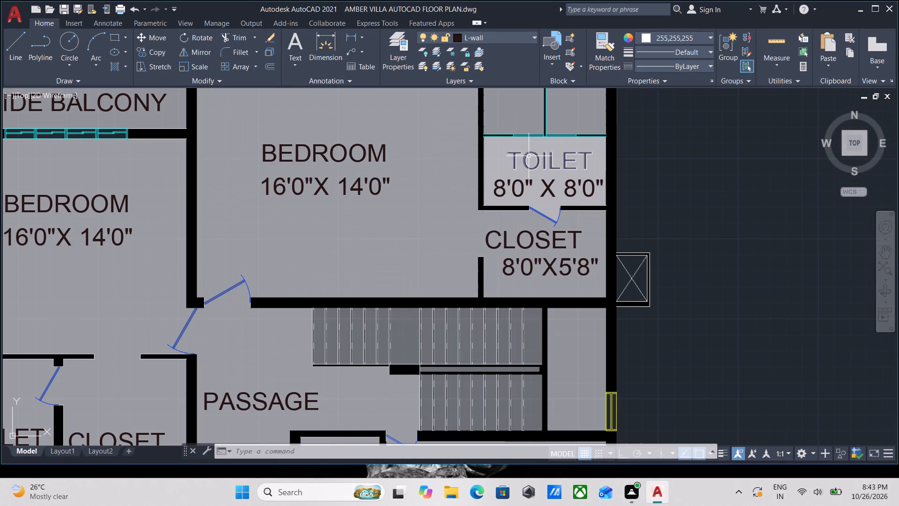
scroll(530, 154, up, 2)
middle_drag(537, 143, 543, 222)
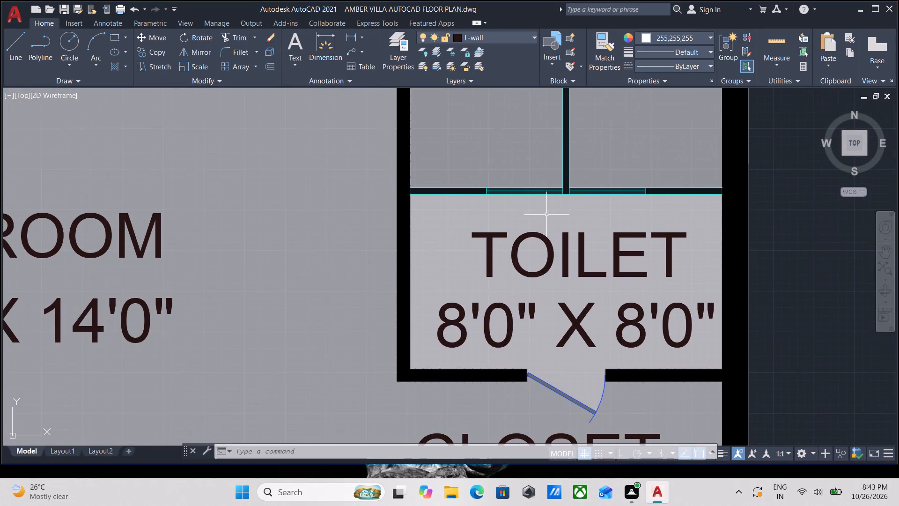
scroll(599, 179, down, 1)
middle_drag(599, 179, 605, 211)
scroll(575, 256, down, 1)
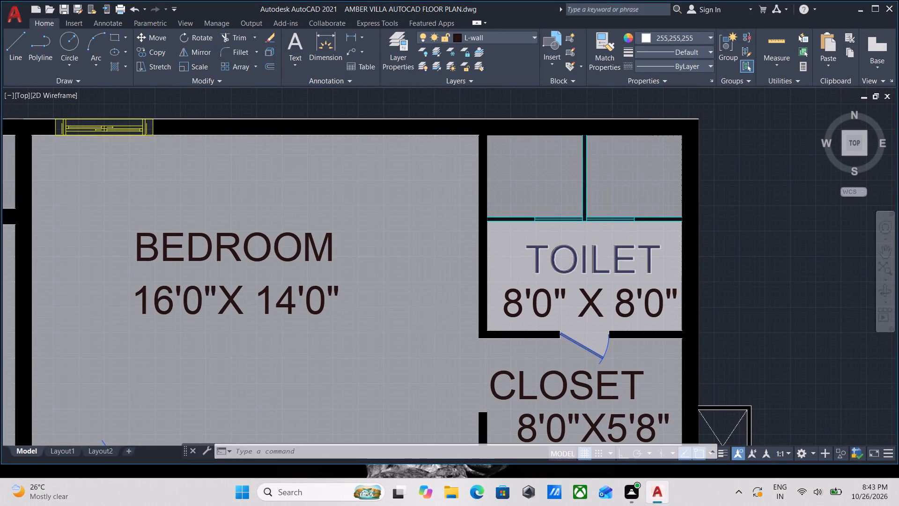
scroll(575, 256, down, 1)
middle_drag(576, 256, 570, 241)
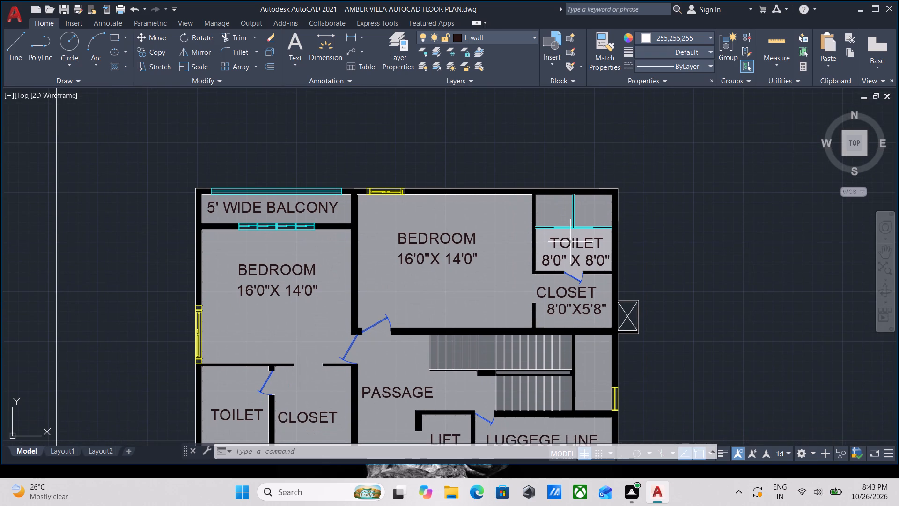
middle_drag(570, 242, 560, 235)
middle_drag(590, 262, 572, 238)
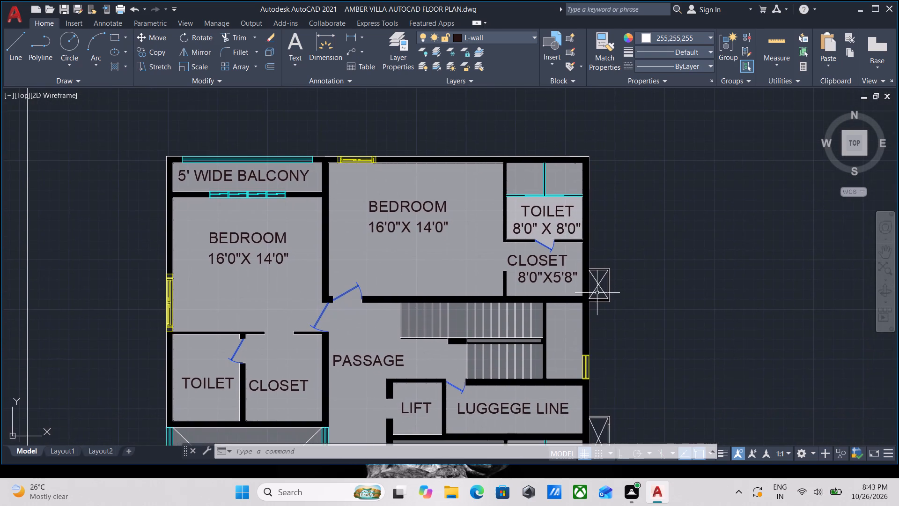
scroll(594, 315, up, 2)
middle_drag(609, 297, 545, 300)
scroll(551, 291, up, 2)
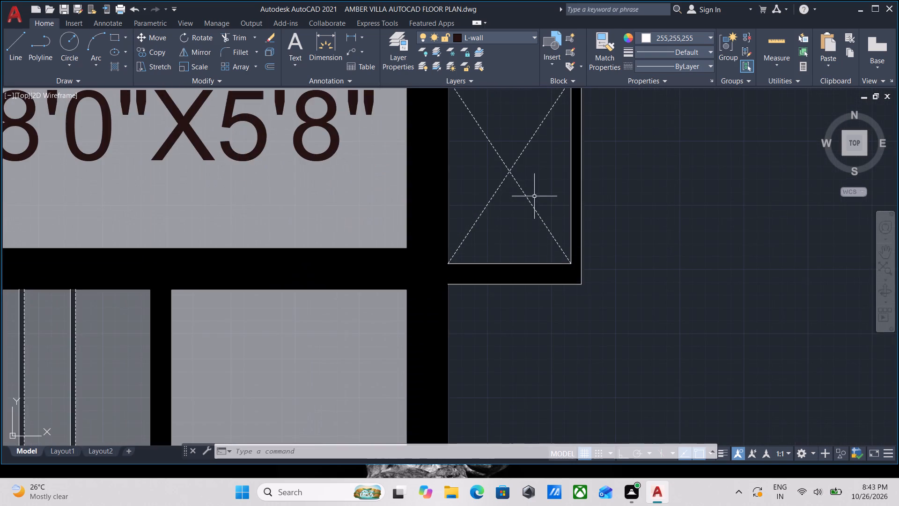
scroll(534, 194, up, 3)
scroll(606, 176, down, 5)
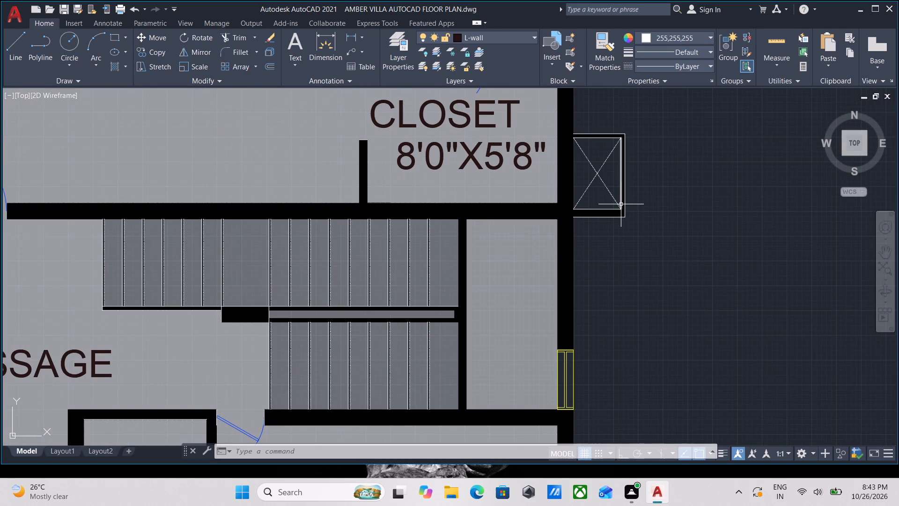
scroll(621, 204, up, 2)
scroll(621, 205, down, 1)
middle_drag(621, 205, 632, 270)
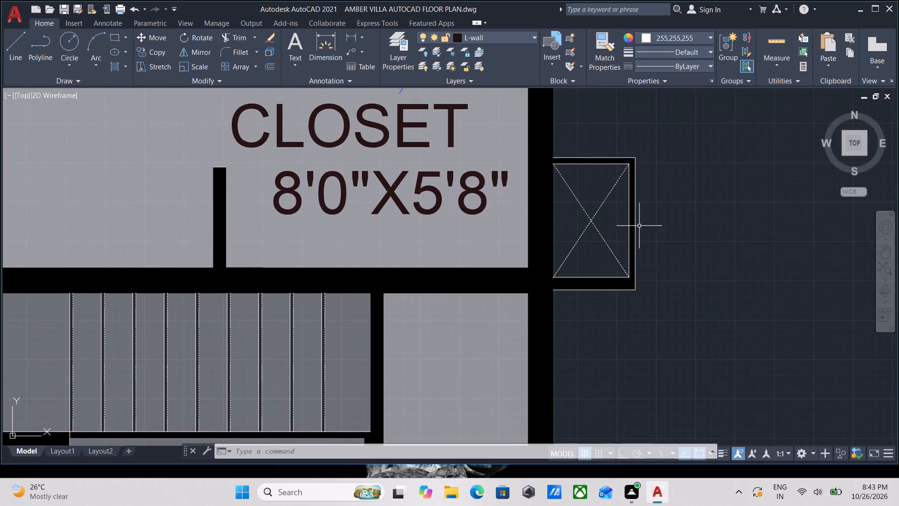
scroll(642, 221, down, 1)
middle_drag(642, 220, 621, 214)
scroll(621, 214, down, 2)
middle_drag(618, 212, 619, 225)
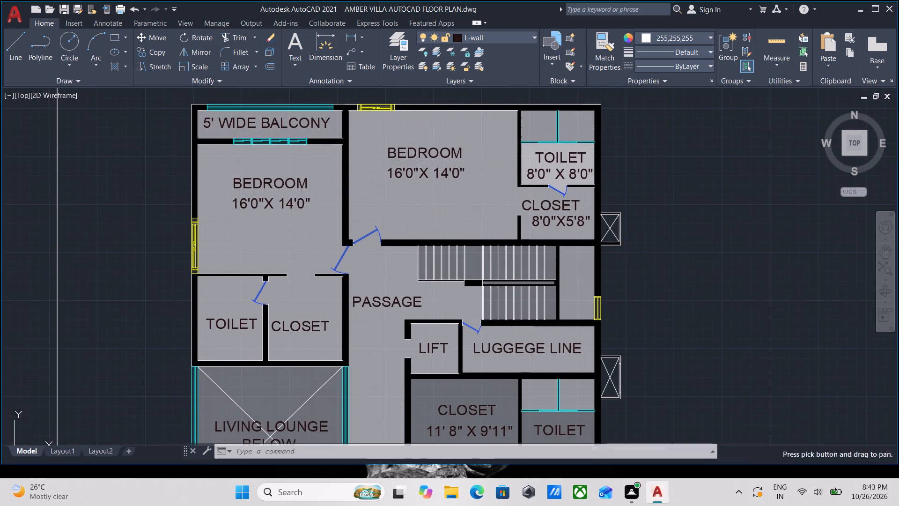
scroll(577, 197, down, 1)
middle_drag(577, 196, 552, 131)
scroll(528, 391, down, 1)
middle_drag(528, 391, 525, 331)
Copy the BED ROOM label in the large southern bedroom to a spot higher and slightly right, nearer the room's centre.
scroll(511, 389, up, 2)
scroll(474, 288, up, 3)
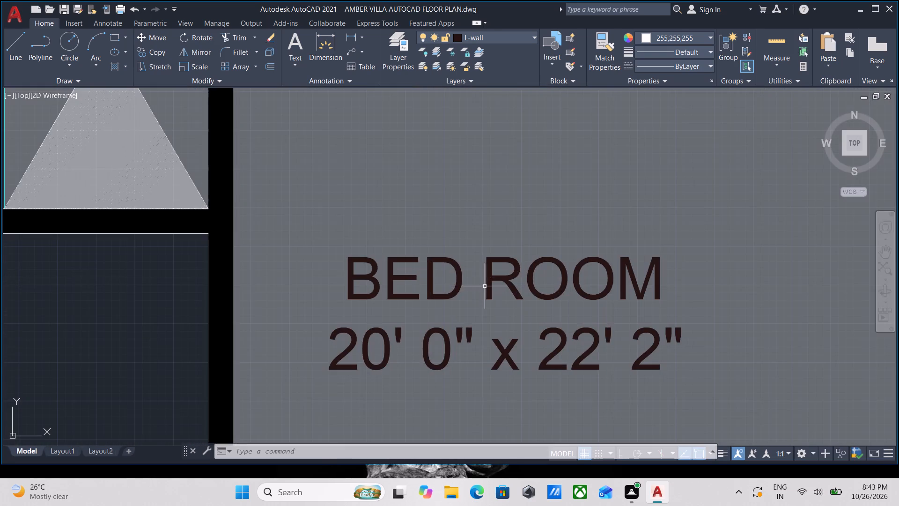
scroll(489, 288, down, 2)
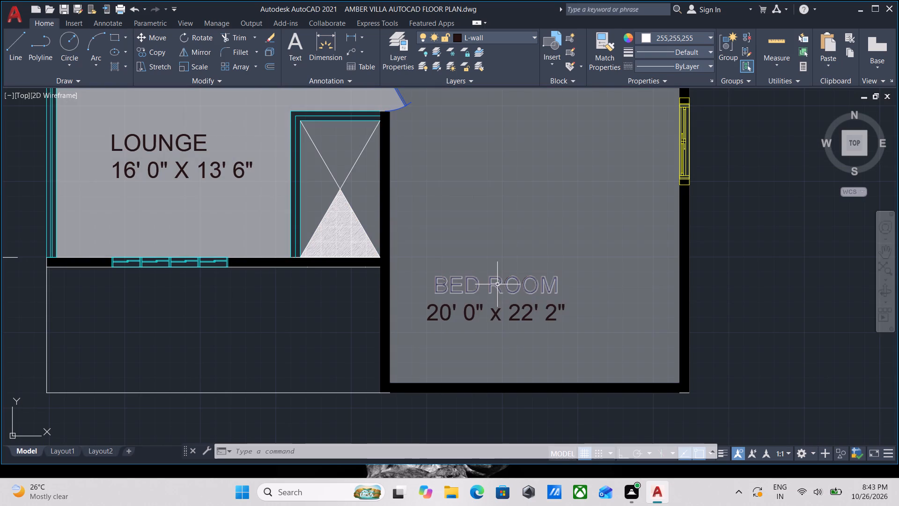
click(497, 284)
text(CO)
key(Return)
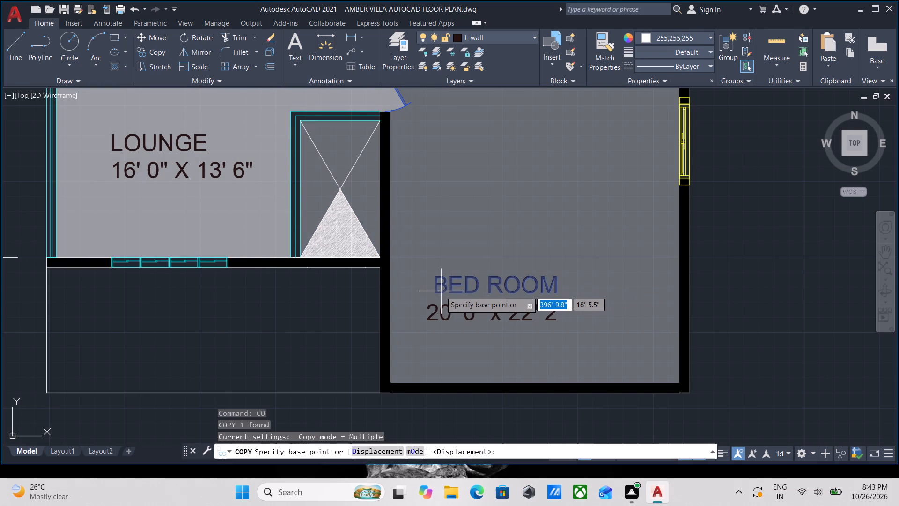
click(431, 291)
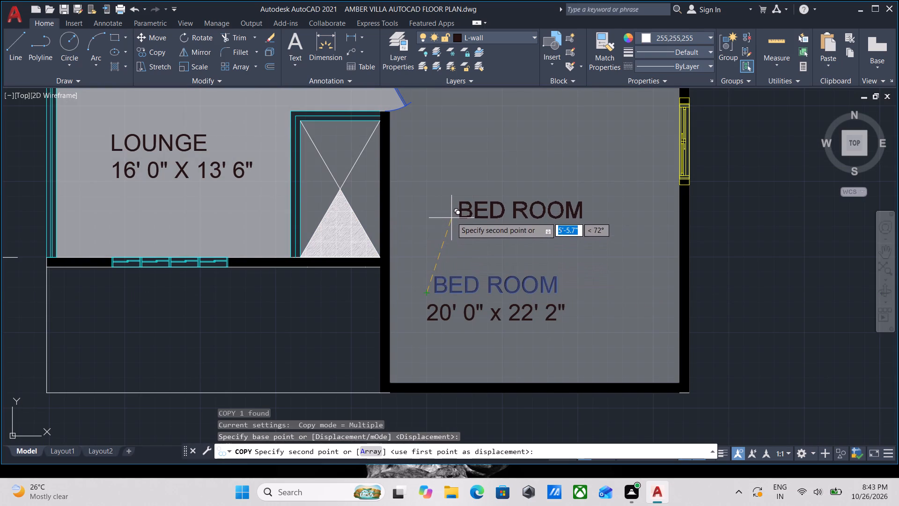
click(455, 205)
key(Escape)
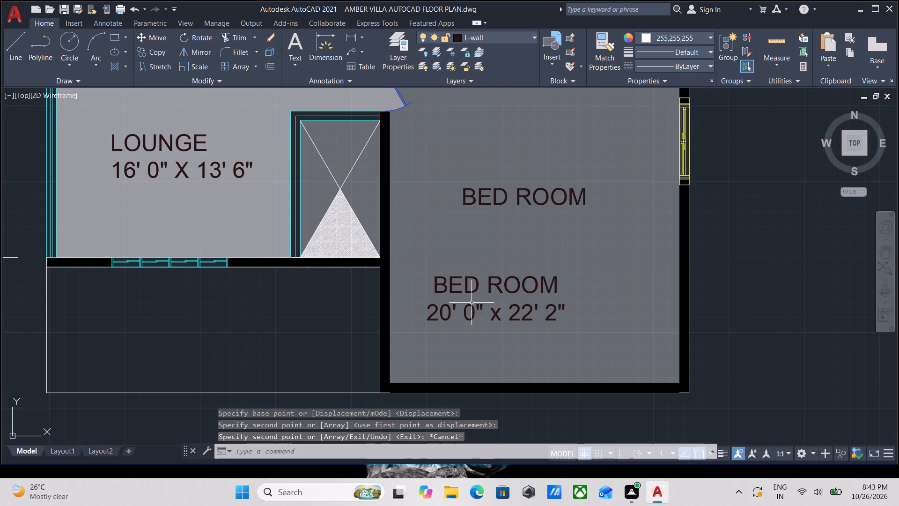
Move the 20' 0" x 22' 2" size text up so it sits directly beneath the copied BED ROOM label.
click(481, 309)
click(424, 320)
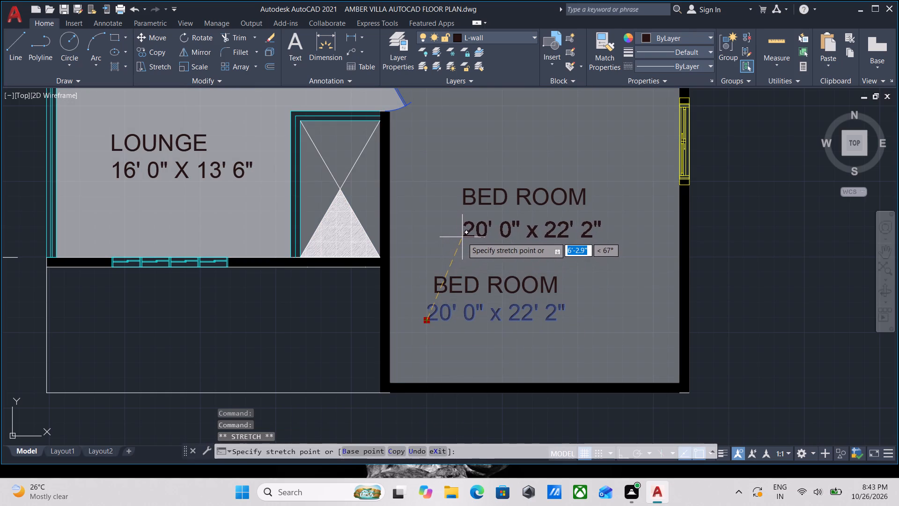
click(462, 237)
key(Escape)
Erase the original lower BED ROOM label.
click(476, 278)
right_click(476, 278)
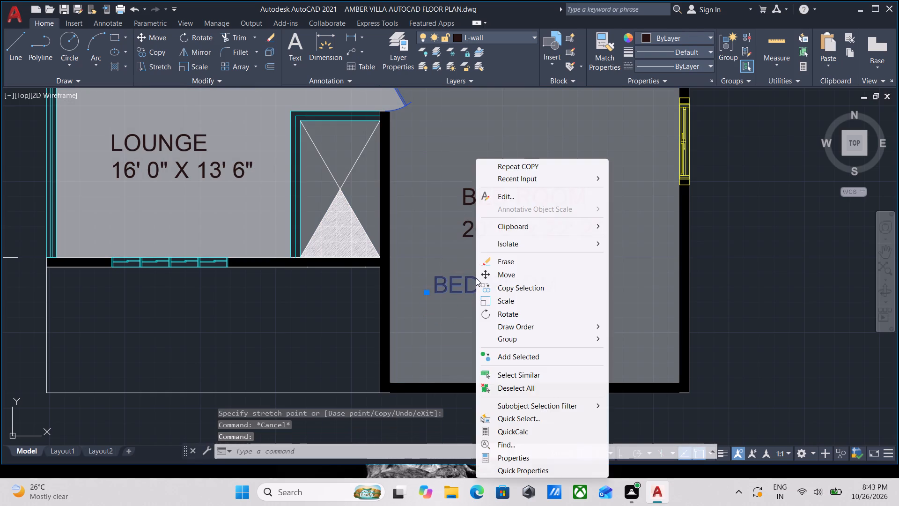
click(512, 264)
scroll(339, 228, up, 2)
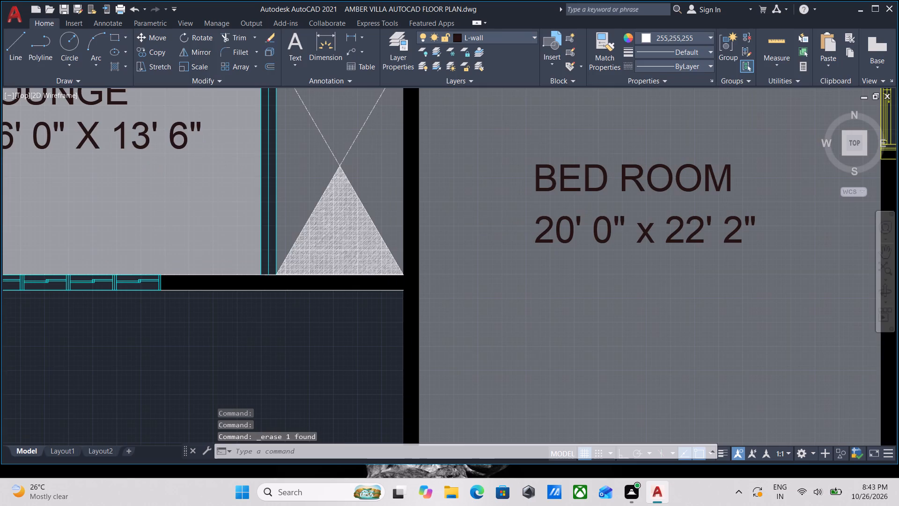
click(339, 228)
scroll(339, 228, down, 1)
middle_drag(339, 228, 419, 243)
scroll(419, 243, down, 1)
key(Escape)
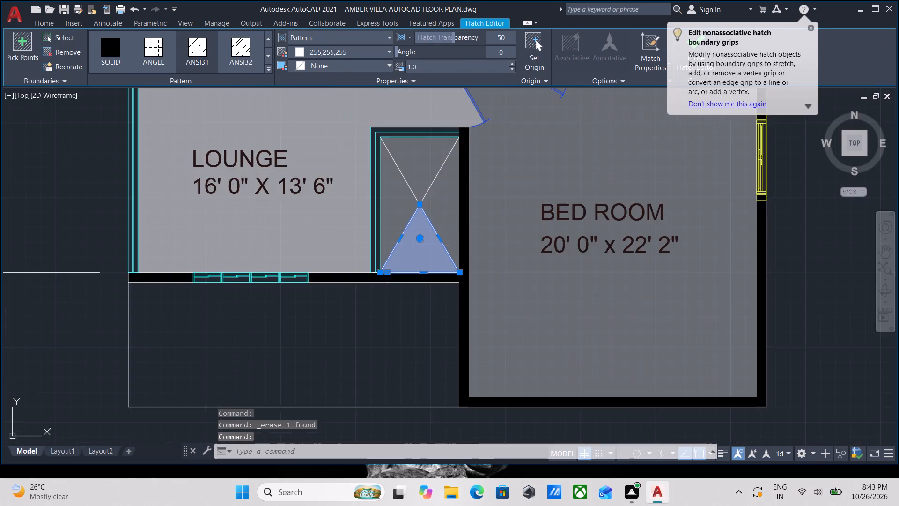
Erase the stray yellow window lying outside the exterior wall beside the southern toilet.
scroll(401, 232, down, 1)
middle_drag(401, 232, 479, 293)
middle_drag(490, 272, 462, 304)
middle_drag(540, 294, 471, 295)
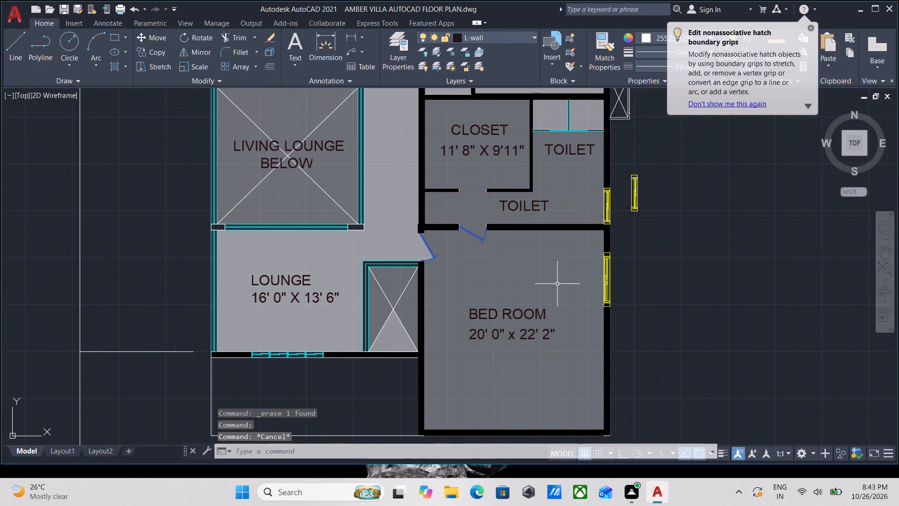
scroll(566, 279, down, 2)
scroll(644, 246, up, 2)
scroll(504, 236, up, 3)
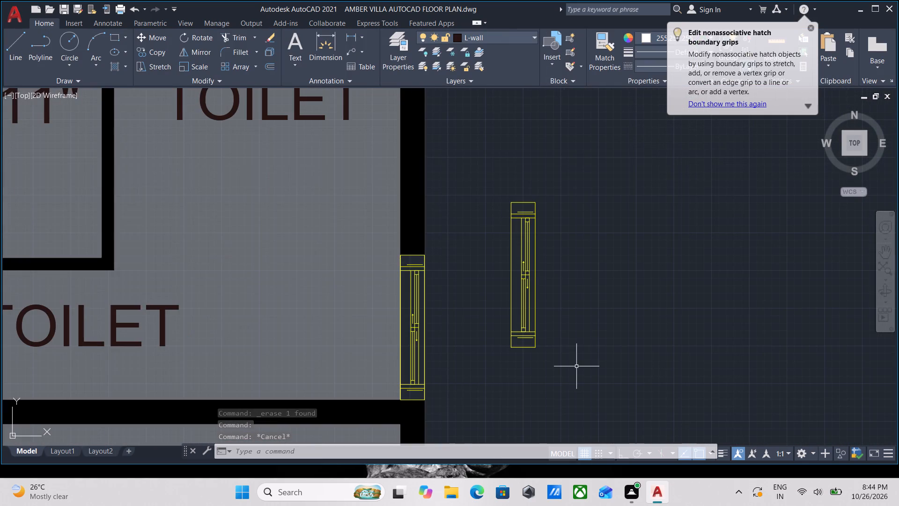
click(576, 366)
scroll(499, 186, down, 2)
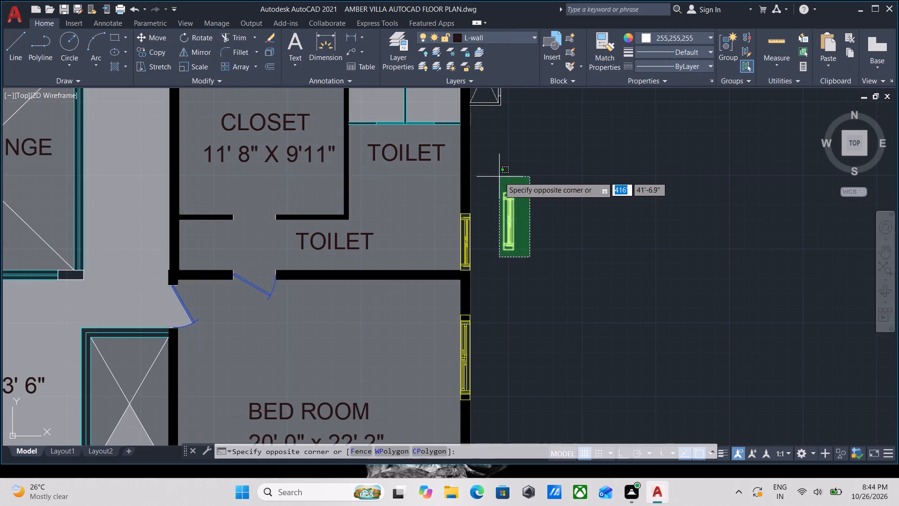
click(499, 177)
right_click(499, 177)
click(536, 251)
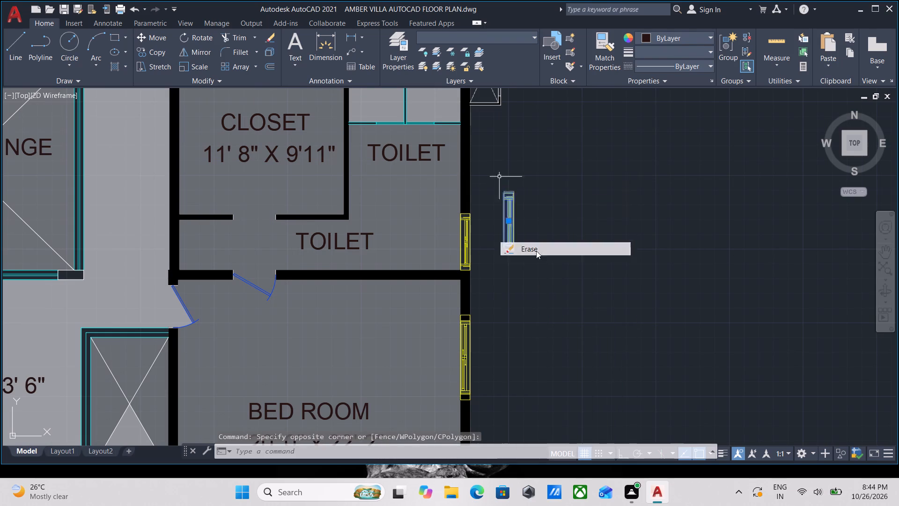
Find and erase the small stray blue door piece in the empty space southeast of the floor plan.
scroll(451, 173, down, 1)
middle_drag(451, 173, 501, 298)
scroll(535, 220, up, 2)
scroll(548, 268, down, 2)
middle_drag(548, 268, 460, 262)
scroll(465, 267, up, 2)
scroll(434, 274, down, 2)
middle_drag(434, 274, 516, 254)
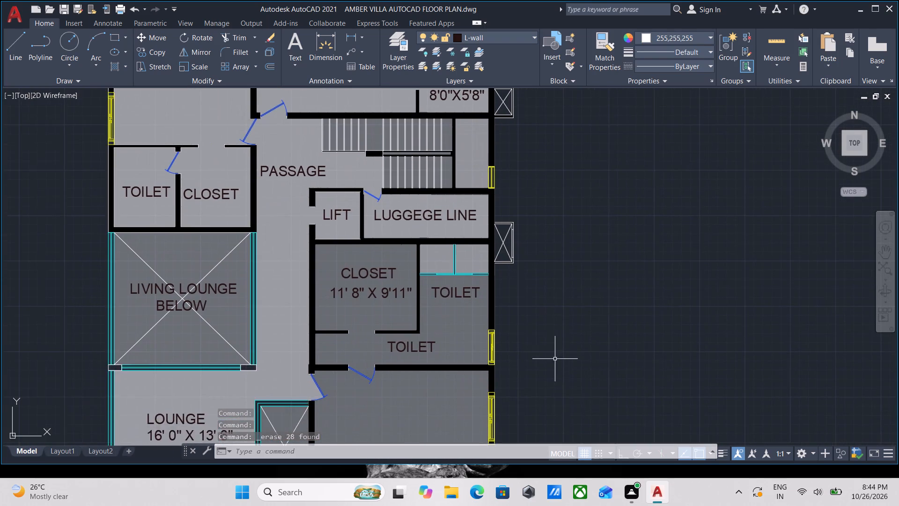
scroll(554, 359, down, 1)
middle_drag(552, 358, 379, 290)
scroll(416, 308, down, 3)
scroll(460, 337, up, 3)
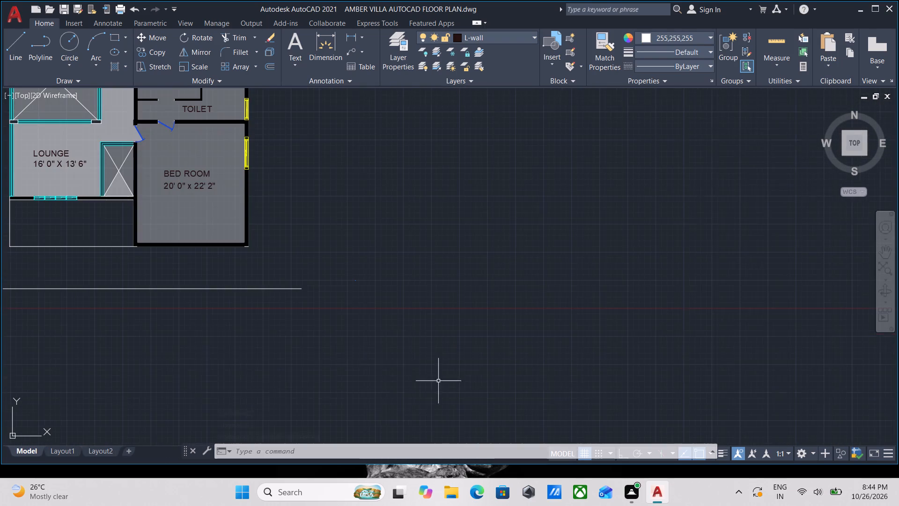
middle_drag(295, 278, 389, 312)
scroll(415, 318, up, 3)
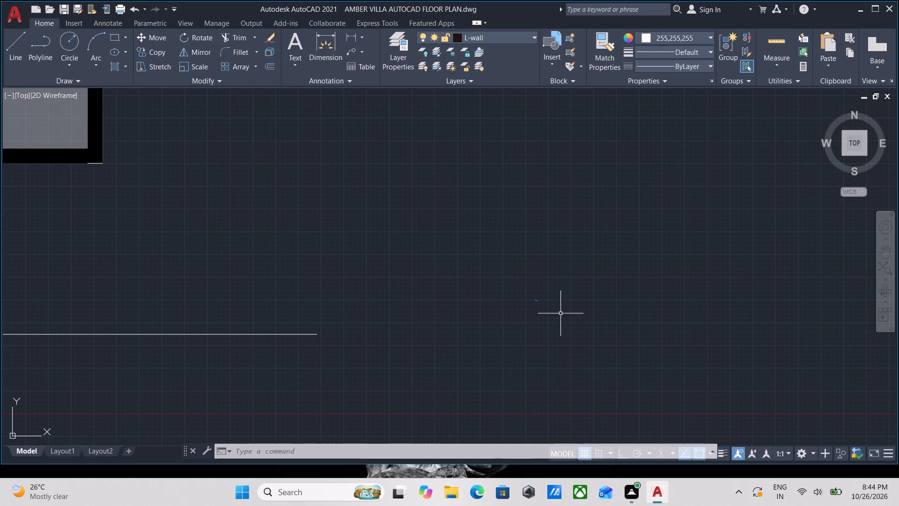
scroll(550, 308, up, 6)
scroll(517, 270, down, 2)
middle_drag(517, 270, 543, 313)
drag(545, 311, 526, 293)
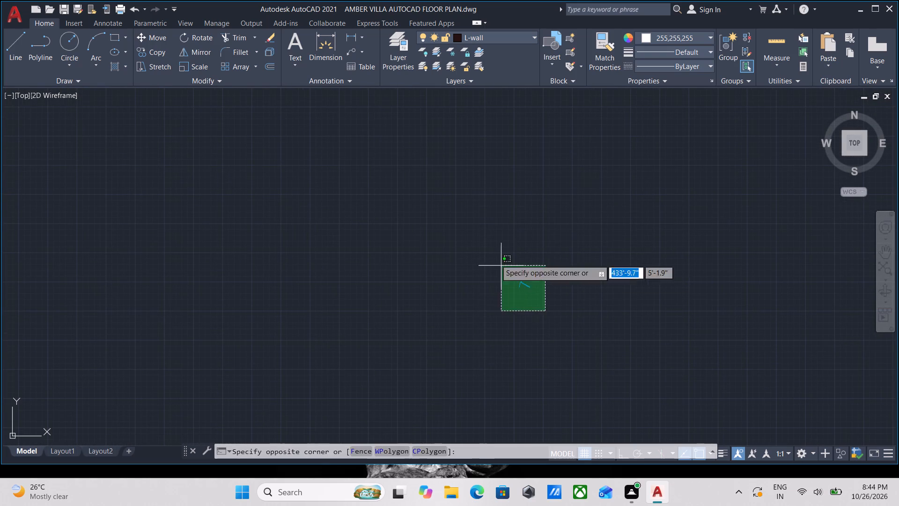
click(482, 225)
right_click(482, 225)
click(524, 257)
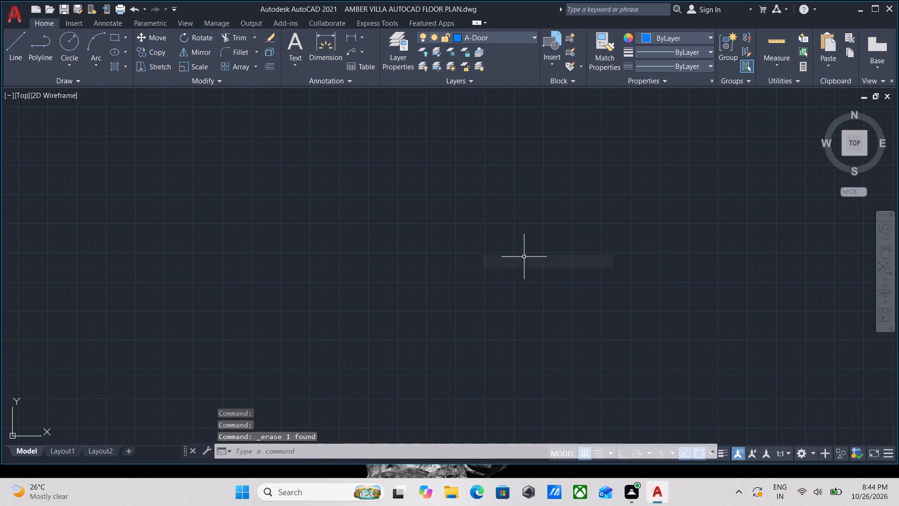
Examine the southern bedroom's outer wall corner and the boundary lines around the plan's lower end.
scroll(524, 257, down, 6)
middle_drag(454, 264, 562, 269)
scroll(501, 269, down, 3)
middle_drag(489, 267, 497, 272)
scroll(497, 272, up, 1)
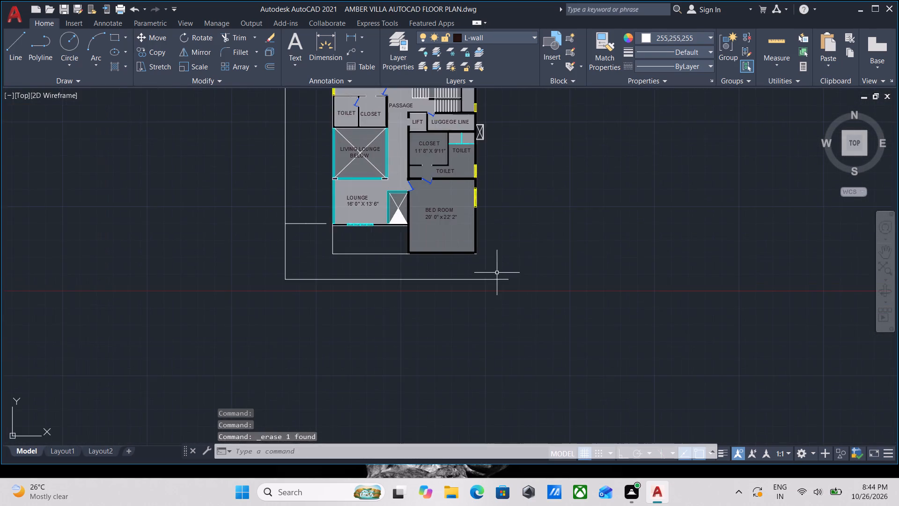
scroll(503, 305, up, 3)
scroll(499, 195, down, 1)
middle_drag(499, 195, 554, 315)
scroll(493, 256, up, 3)
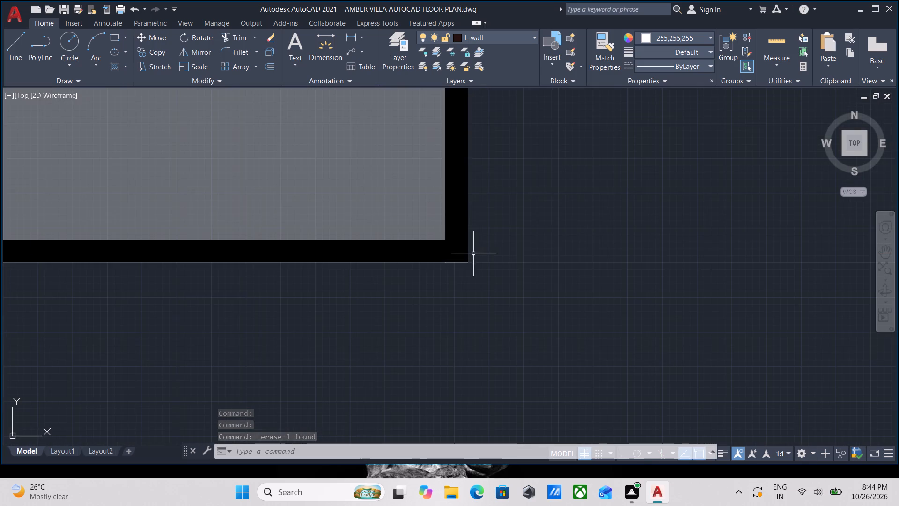
scroll(461, 266, up, 1)
scroll(489, 269, down, 3)
scroll(526, 296, down, 3)
middle_drag(526, 296, 531, 282)
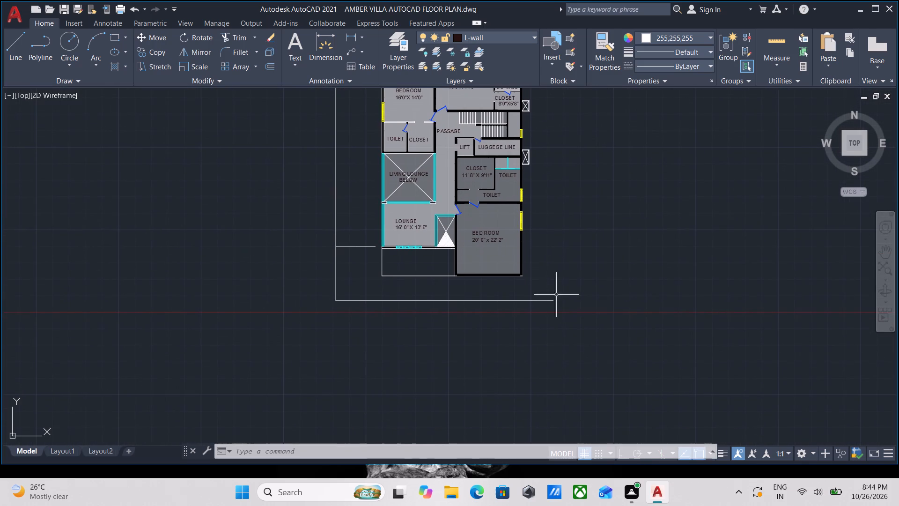
scroll(531, 281, up, 3)
scroll(496, 268, down, 1)
middle_drag(496, 268, 503, 289)
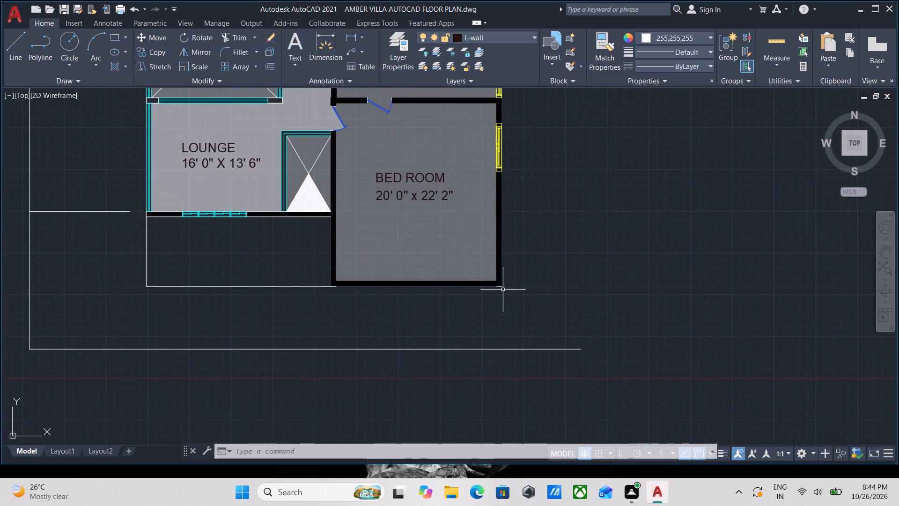
scroll(606, 321, down, 1)
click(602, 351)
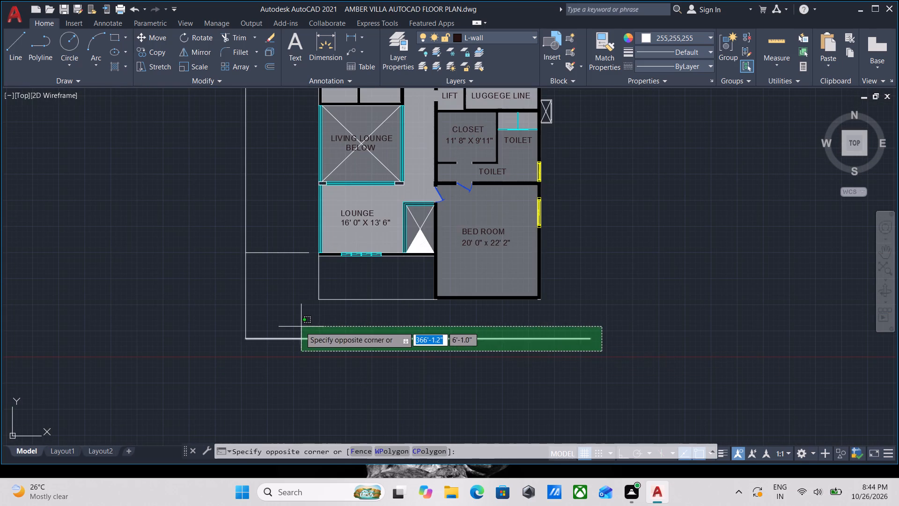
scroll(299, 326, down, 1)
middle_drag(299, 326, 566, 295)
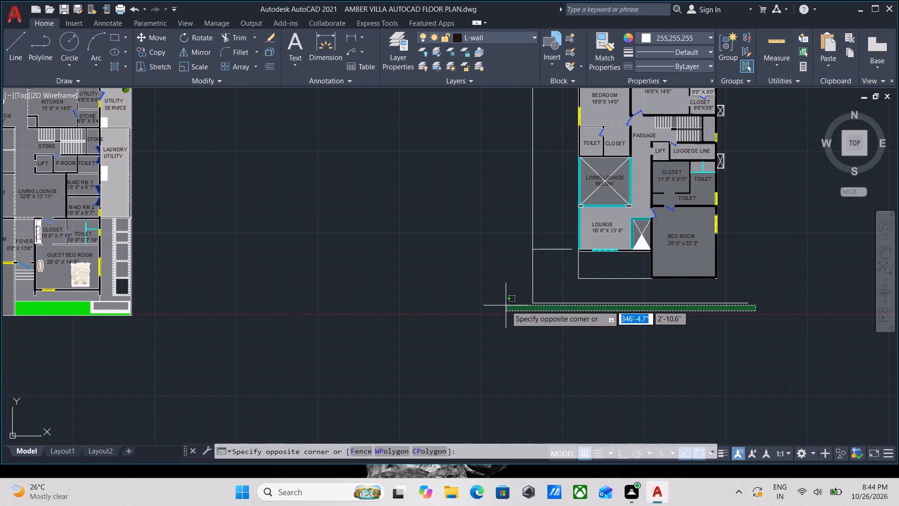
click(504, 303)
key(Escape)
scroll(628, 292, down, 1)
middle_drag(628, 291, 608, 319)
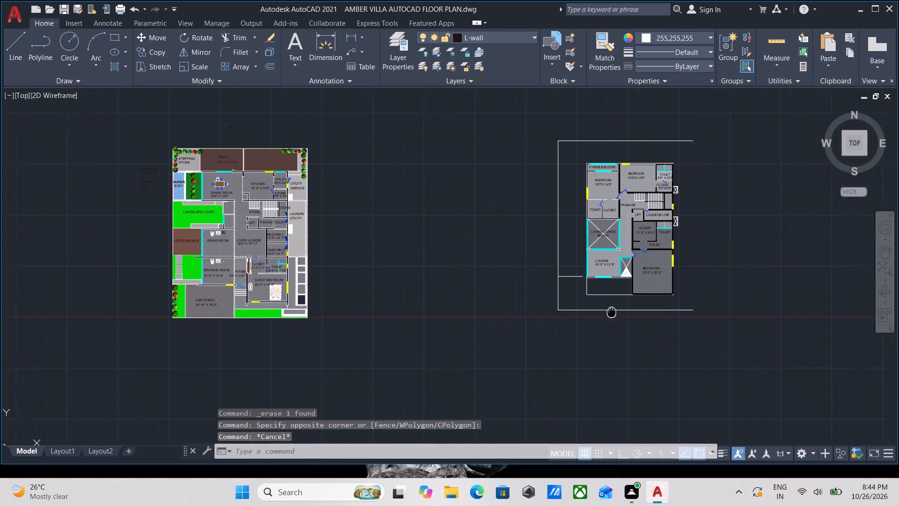
Examine the outer boundary lines north and west of the unfurnished plan.
middle_drag(608, 319, 575, 365)
scroll(645, 206, up, 1)
click(697, 206)
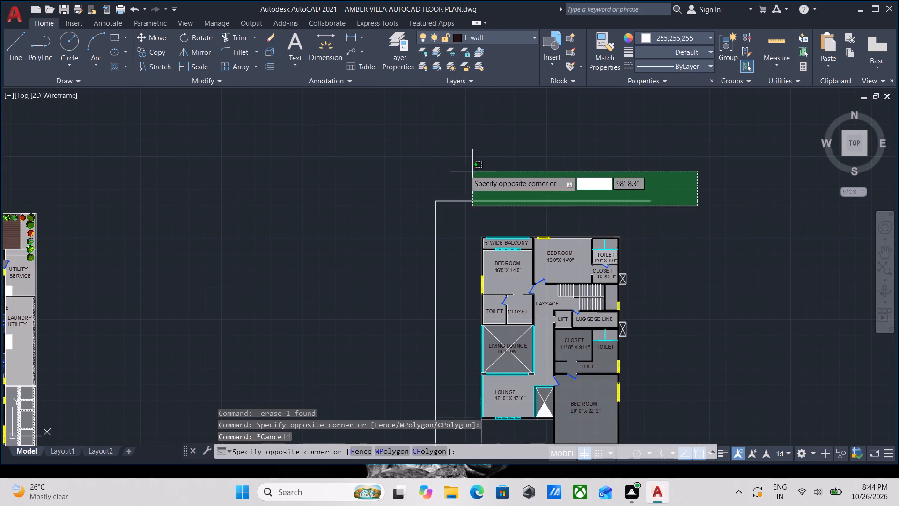
click(305, 162)
scroll(408, 246, up, 3)
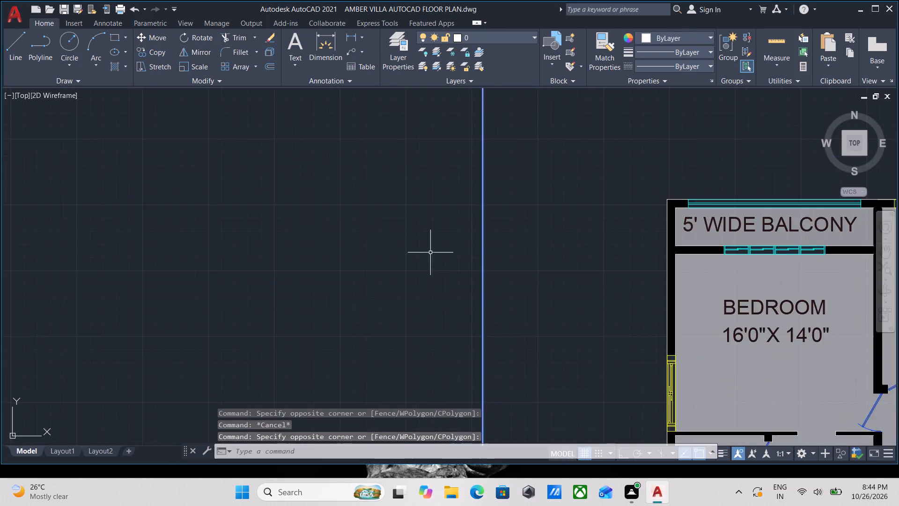
scroll(446, 252, down, 2)
middle_drag(446, 252, 436, 222)
key(Escape)
Examine the southern boundary line and its connection to the western line around the unfurnished plan.
middle_drag(464, 302, 454, 257)
scroll(457, 250, down, 2)
middle_drag(457, 257, 471, 191)
scroll(598, 313, up, 2)
drag(642, 269, 635, 268)
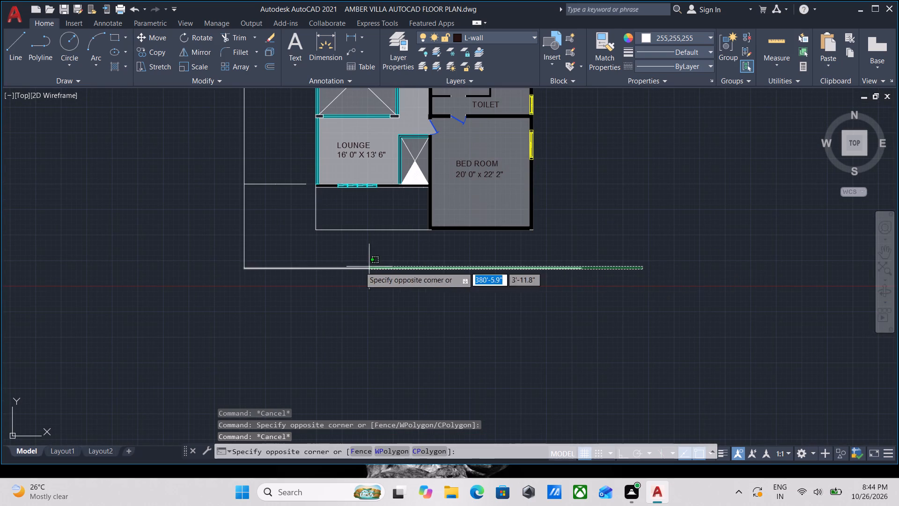
middle_drag(338, 266, 446, 288)
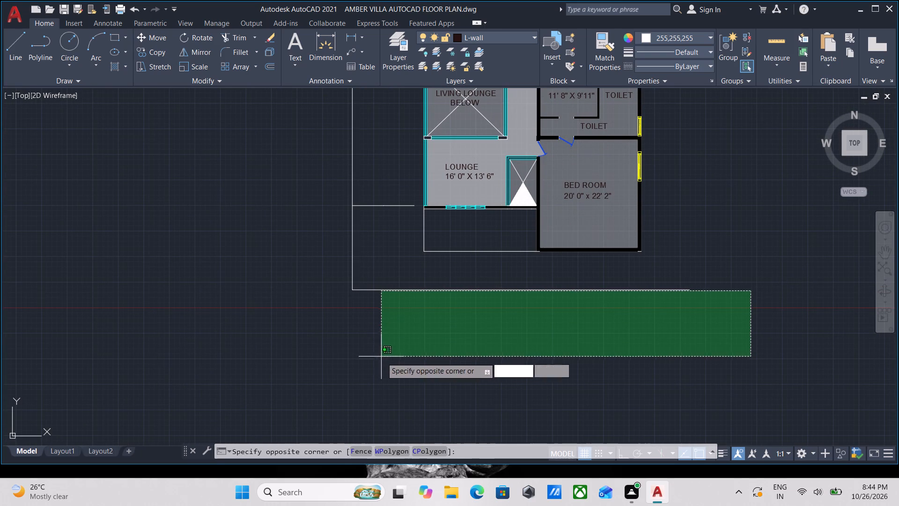
click(314, 267)
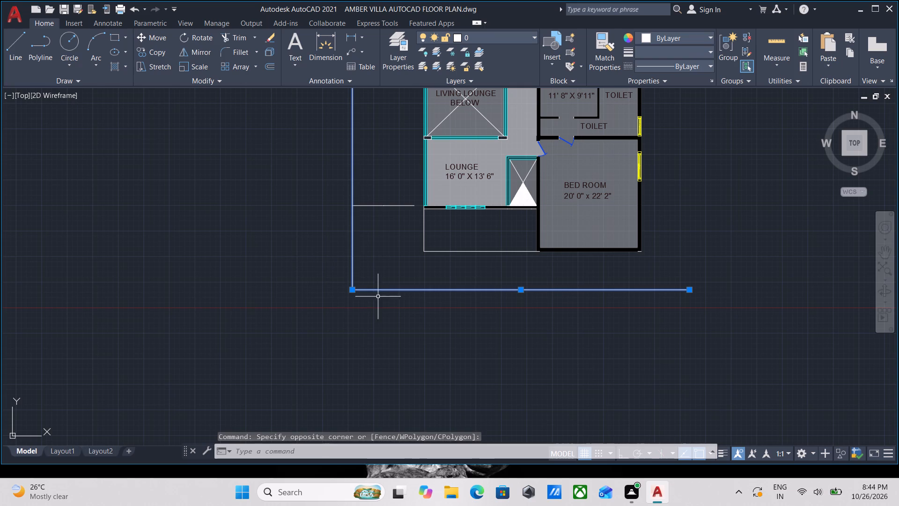
key(Escape)
scroll(403, 308, down, 1)
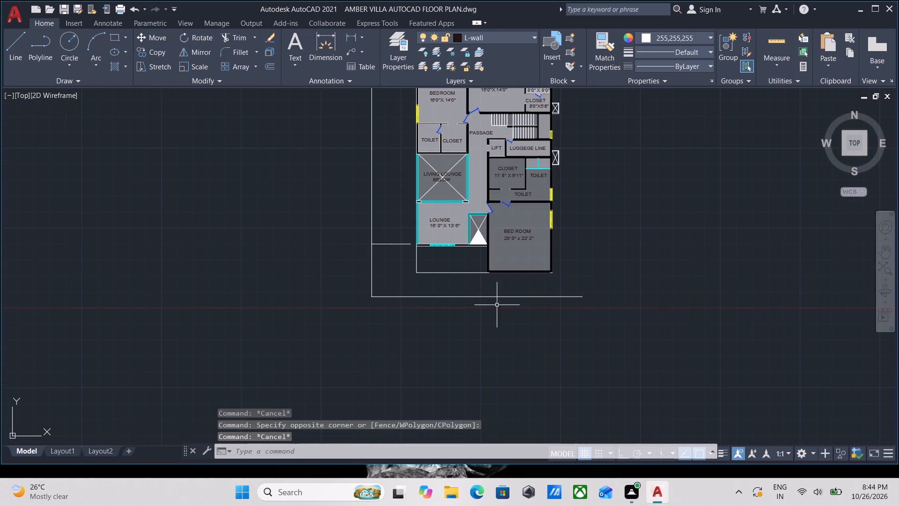
click(619, 318)
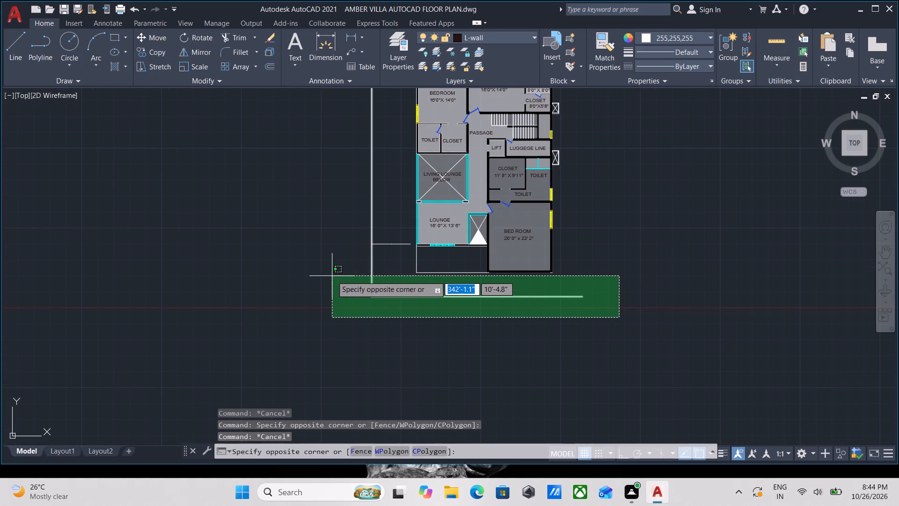
click(329, 290)
middle_drag(391, 293, 396, 312)
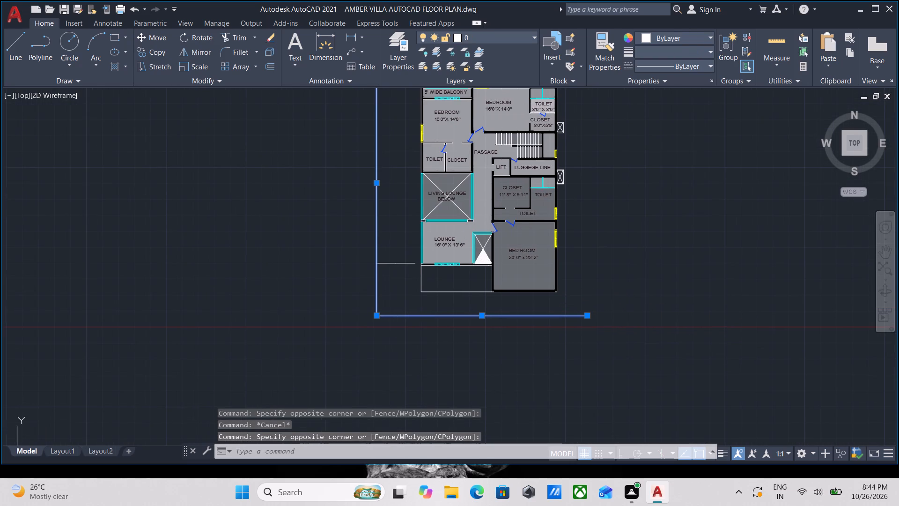
key(Escape)
scroll(399, 312, down, 1)
middle_drag(399, 312, 405, 326)
scroll(416, 311, down, 1)
middle_drag(416, 311, 391, 307)
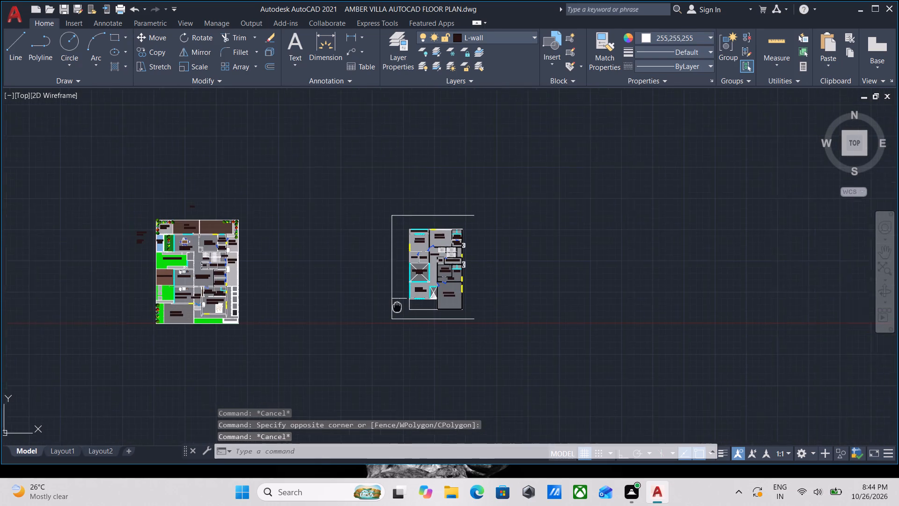
middle_drag(391, 307, 294, 303)
scroll(355, 290, up, 2)
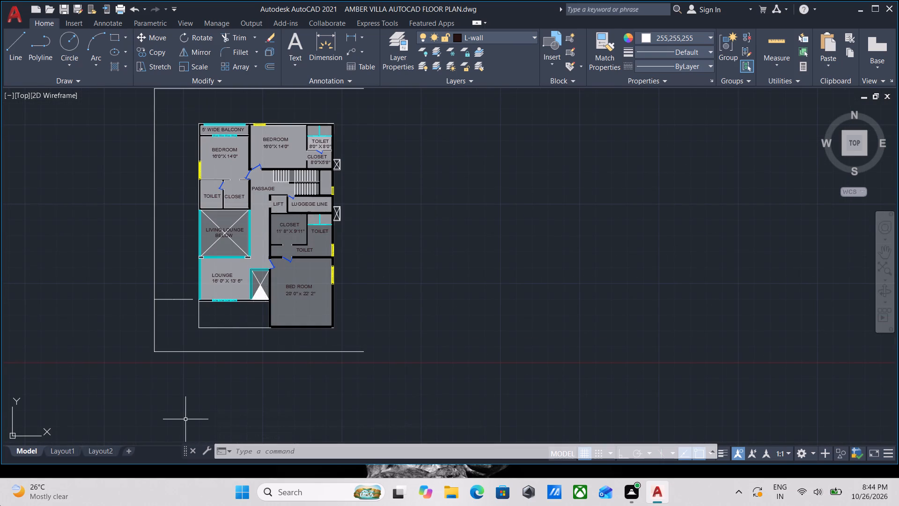
scroll(305, 279, down, 1)
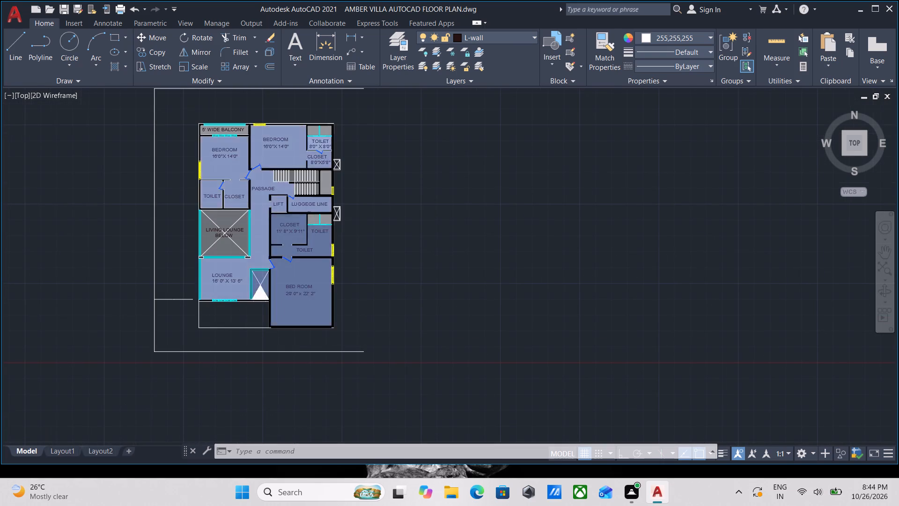
Set the transparency of the white triangular hatch in the crossed shaft between LOUNGE and BED ROOM to 63.
middle_drag(306, 279, 336, 306)
scroll(336, 307, up, 3)
scroll(236, 342, up, 1)
scroll(243, 285, up, 1)
scroll(305, 261, up, 2)
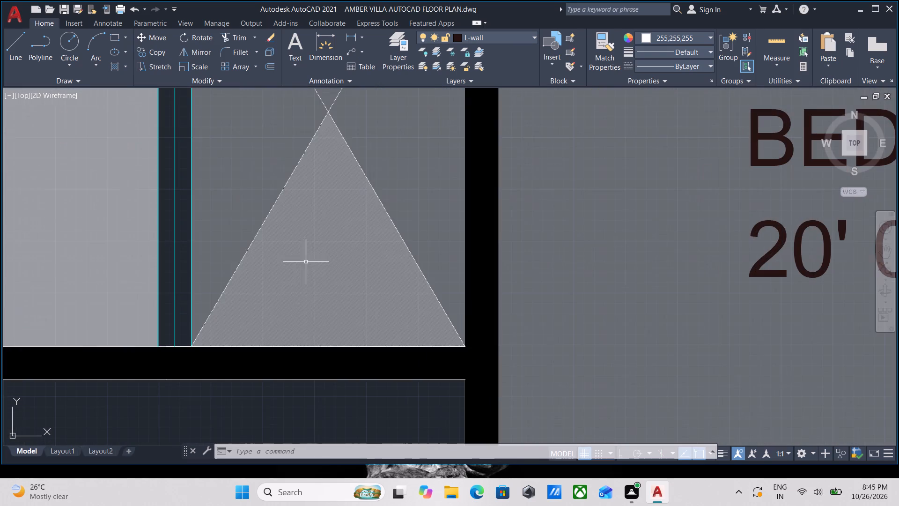
click(320, 244)
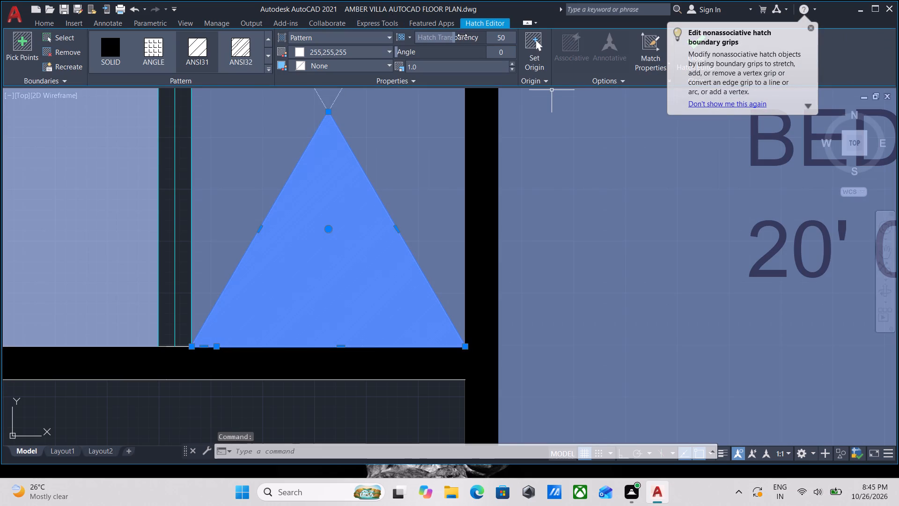
drag(456, 36, 483, 37)
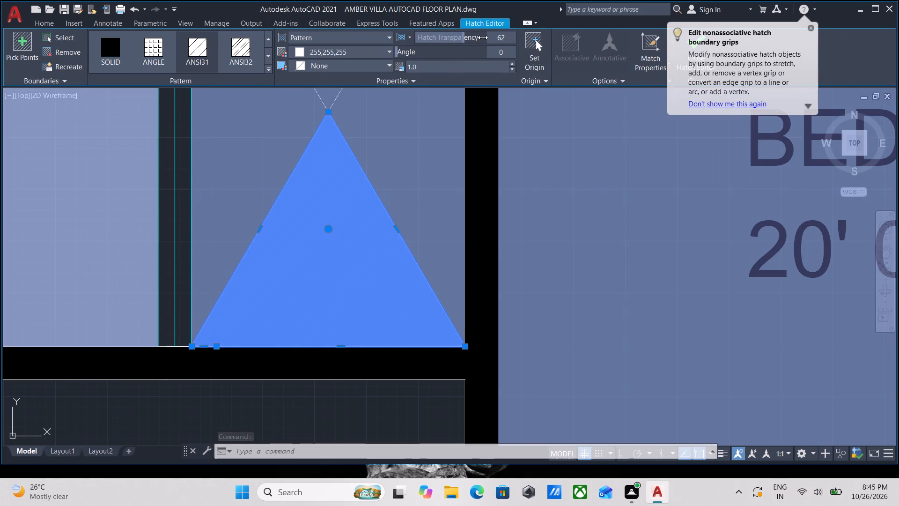
drag(483, 37, 486, 37)
scroll(407, 207, down, 2)
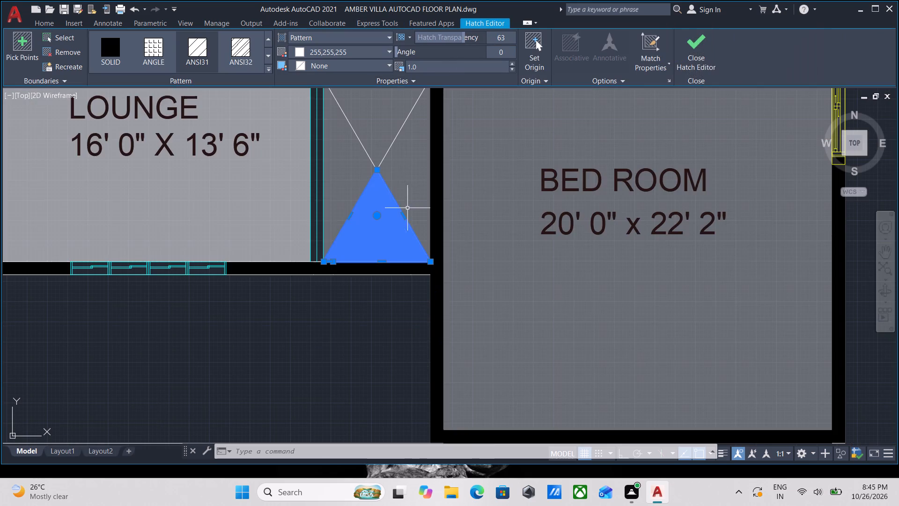
click(678, 45)
scroll(421, 198, down, 3)
key(Escape)
Examine the glazed enclosure around the crossed shaft and the wall beside the southern bedroom door.
middle_drag(421, 198, 403, 216)
scroll(403, 216, up, 2)
scroll(417, 165, down, 1)
middle_drag(417, 164, 391, 205)
scroll(344, 186, up, 3)
middle_drag(437, 190, 437, 189)
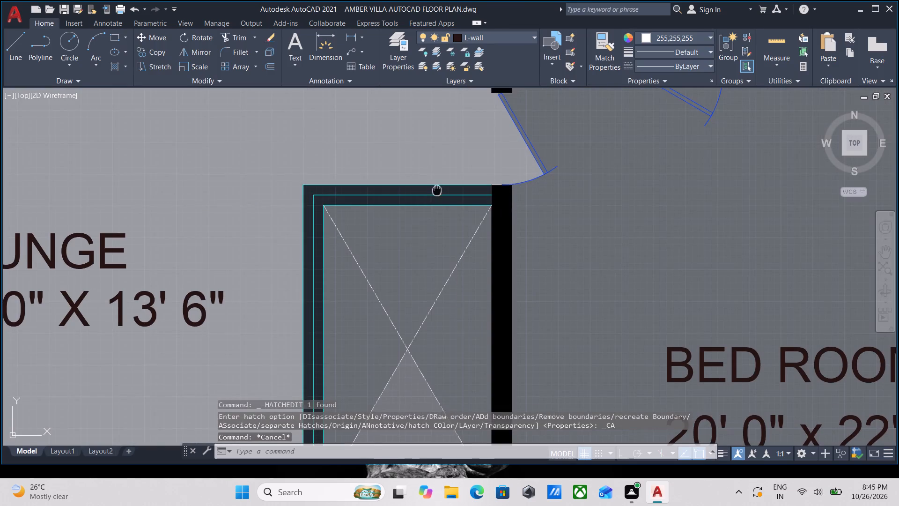
middle_drag(437, 189, 422, 190)
scroll(422, 190, up, 1)
scroll(464, 186, down, 2)
middle_drag(464, 186, 350, 179)
scroll(369, 177, down, 3)
scroll(412, 186, down, 2)
middle_drag(412, 185, 403, 234)
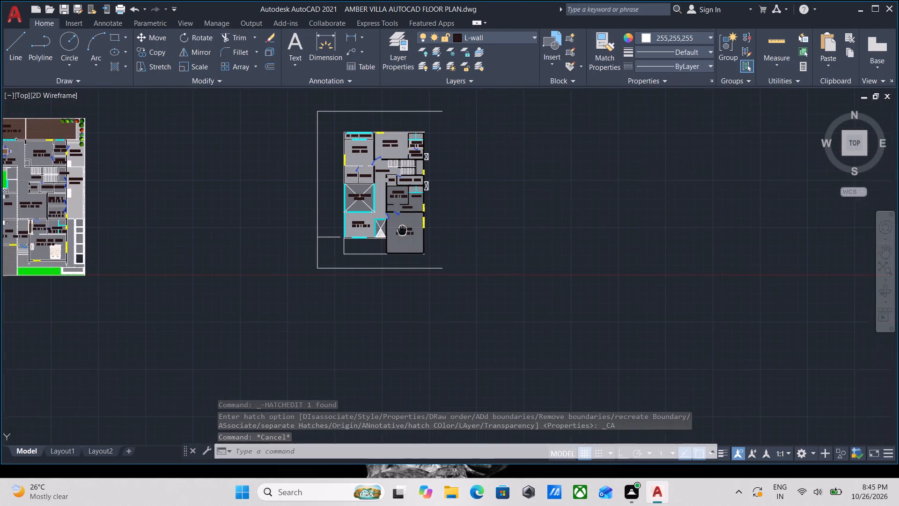
Examine the column outlines and glazing at the southern corners of the LIVING LOUNGE BELOW void.
middle_drag(403, 234, 404, 238)
scroll(363, 220, up, 4)
scroll(260, 281, up, 2)
scroll(200, 269, up, 3)
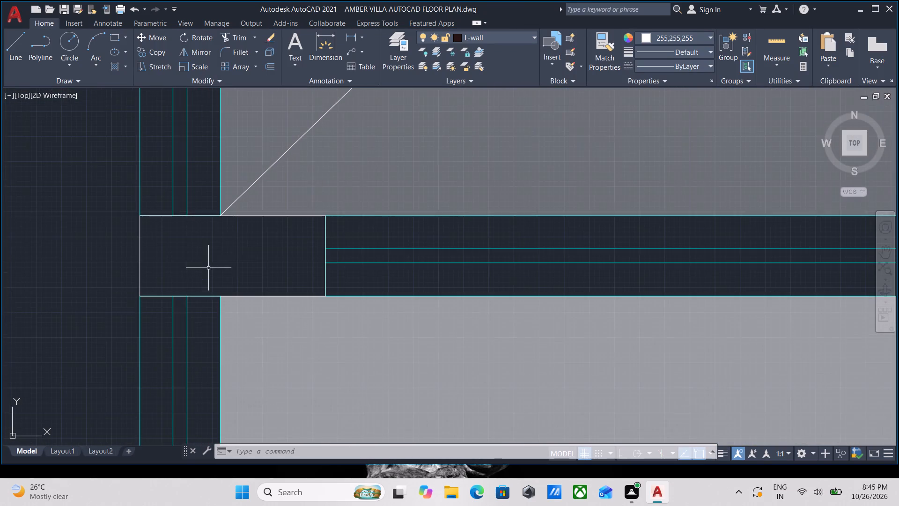
middle_drag(237, 252, 434, 253)
scroll(434, 253, up, 1)
scroll(434, 253, down, 4)
middle_drag(434, 253, 480, 295)
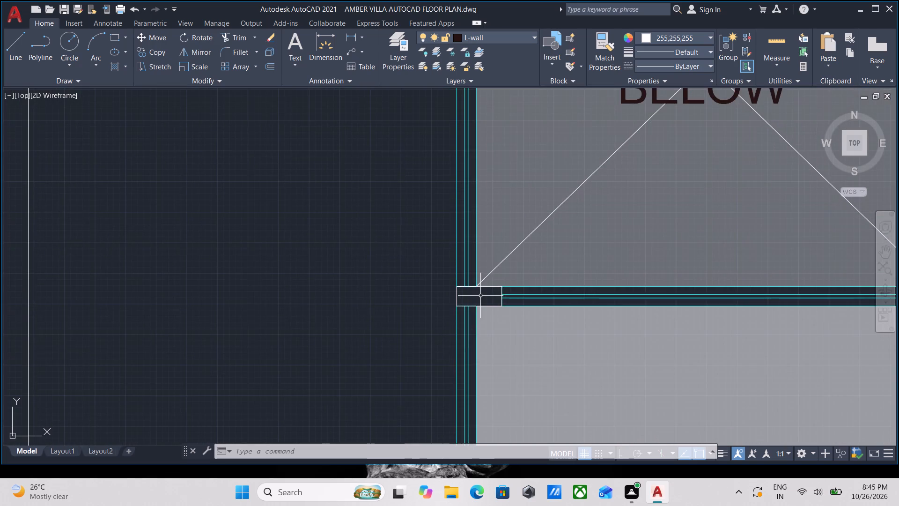
scroll(480, 295, down, 1)
middle_drag(480, 295, 481, 307)
scroll(461, 337, up, 4)
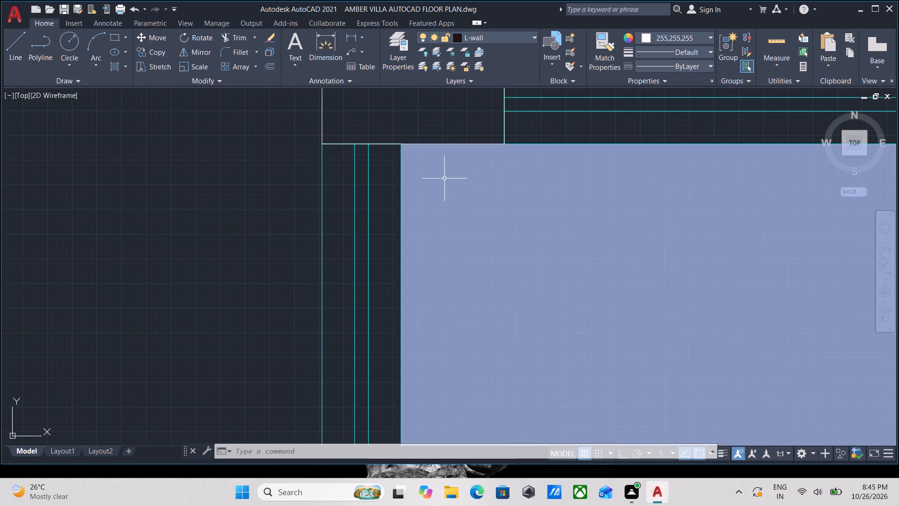
middle_drag(444, 184, 486, 299)
scroll(408, 224, down, 2)
middle_drag(408, 225, 391, 287)
scroll(392, 286, down, 1)
middle_drag(392, 286, 387, 342)
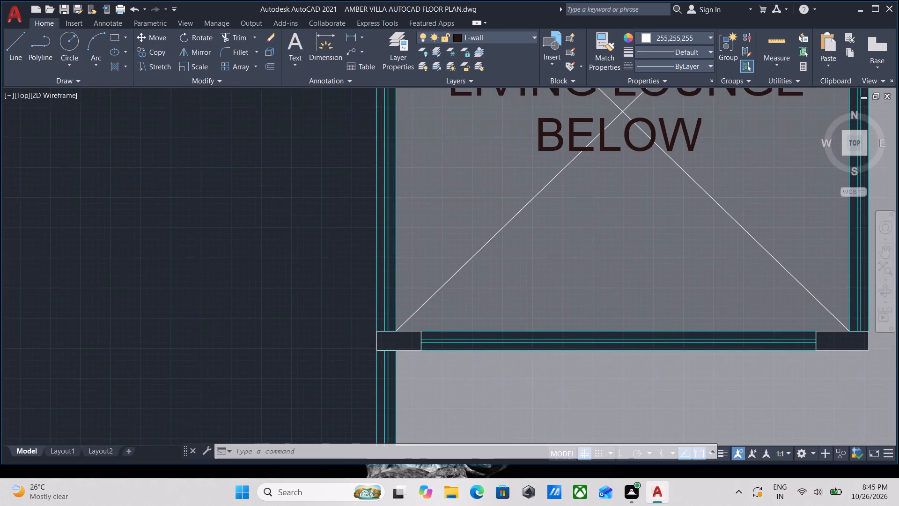
scroll(264, 197, down, 1)
middle_drag(263, 198, 368, 360)
scroll(361, 228, down, 1)
middle_drag(361, 228, 358, 255)
middle_drag(352, 310, 352, 308)
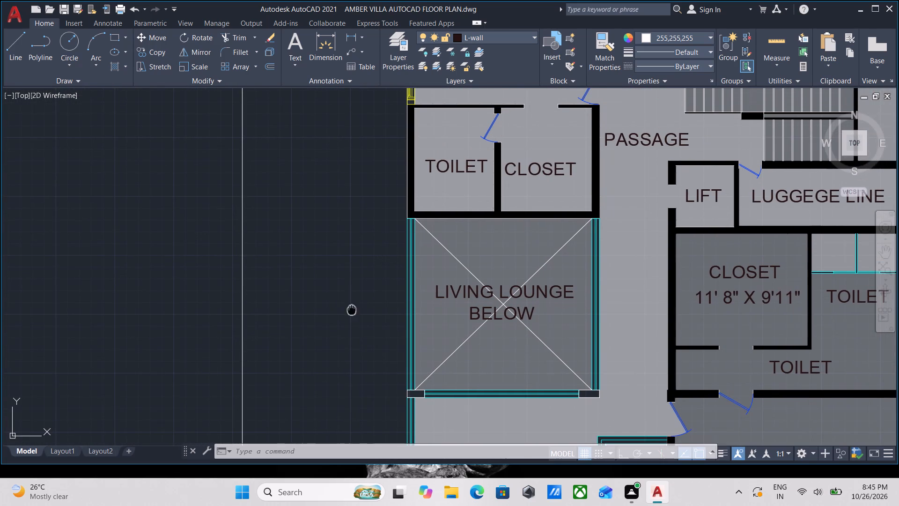
middle_drag(352, 308, 336, 194)
Hatch both column rectangles at the southern corners of LIVING LOUNGE BELOW with a solid ByLayer-coloured fill at transparency 50.
key(h)
key(Return)
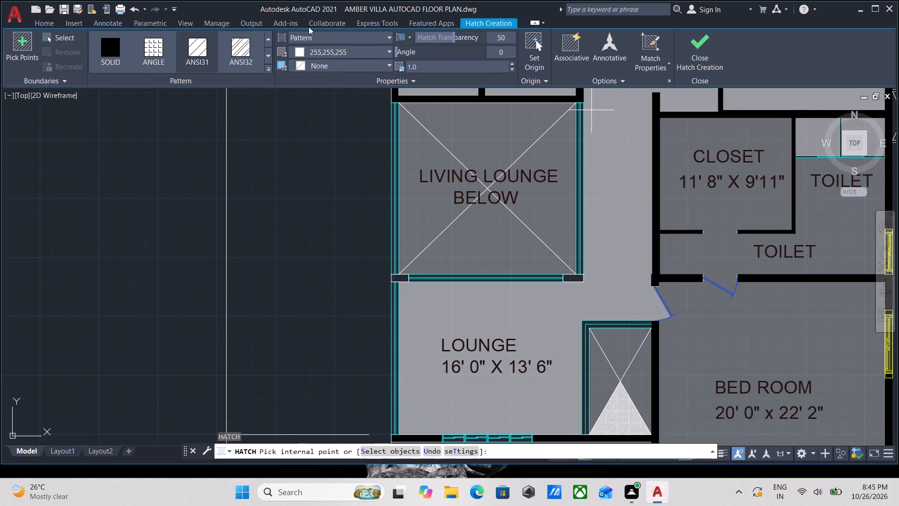
click(110, 40)
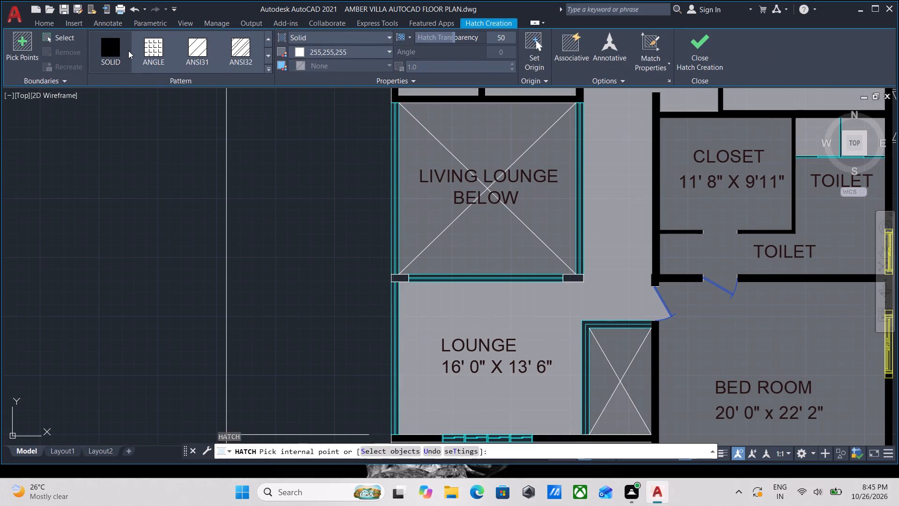
click(109, 63)
click(110, 45)
scroll(382, 289, up, 3)
scroll(422, 253, up, 2)
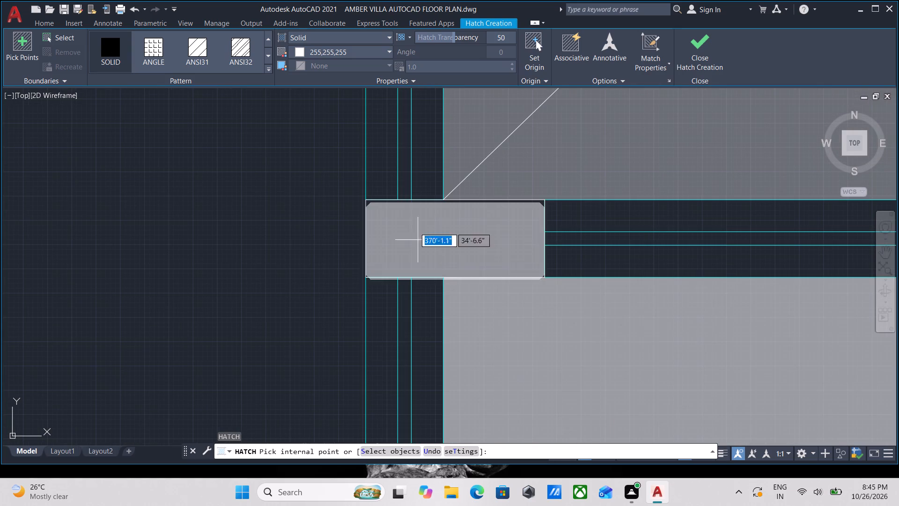
click(302, 50)
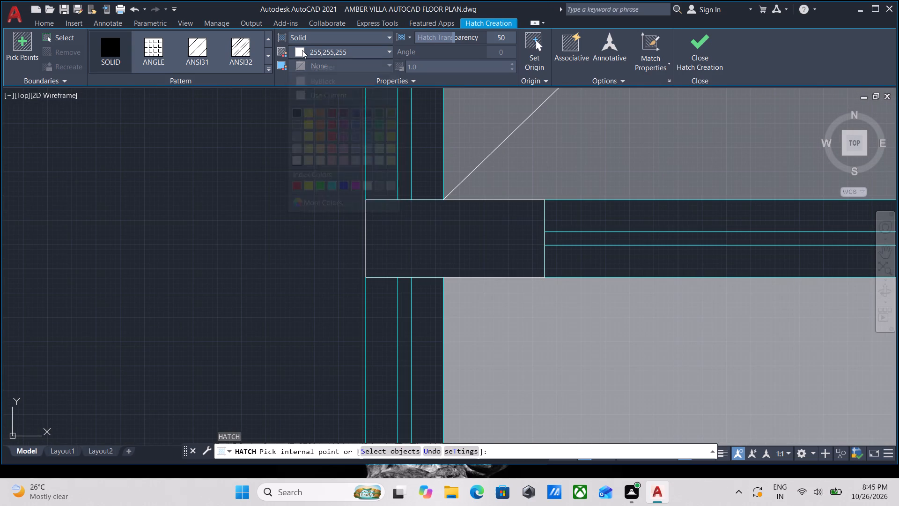
click(300, 63)
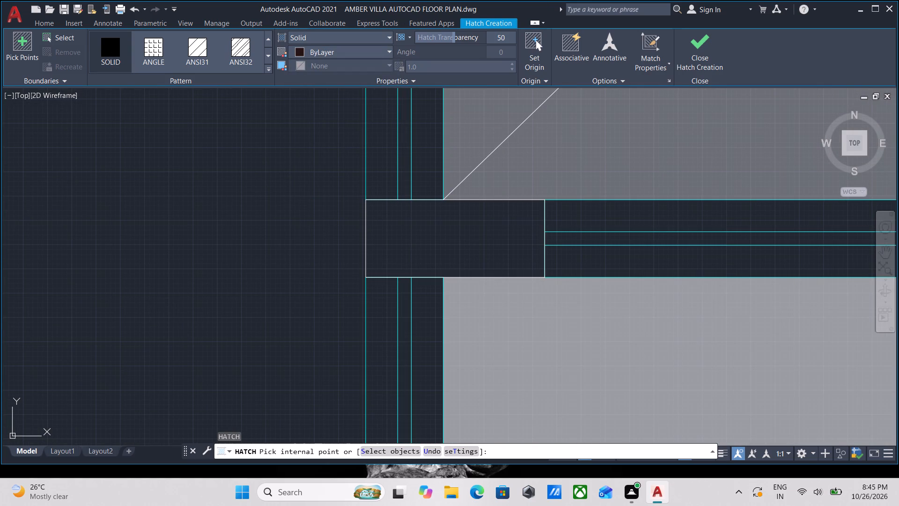
scroll(426, 233, down, 2)
click(432, 233)
middle_drag(311, 215, 215, 218)
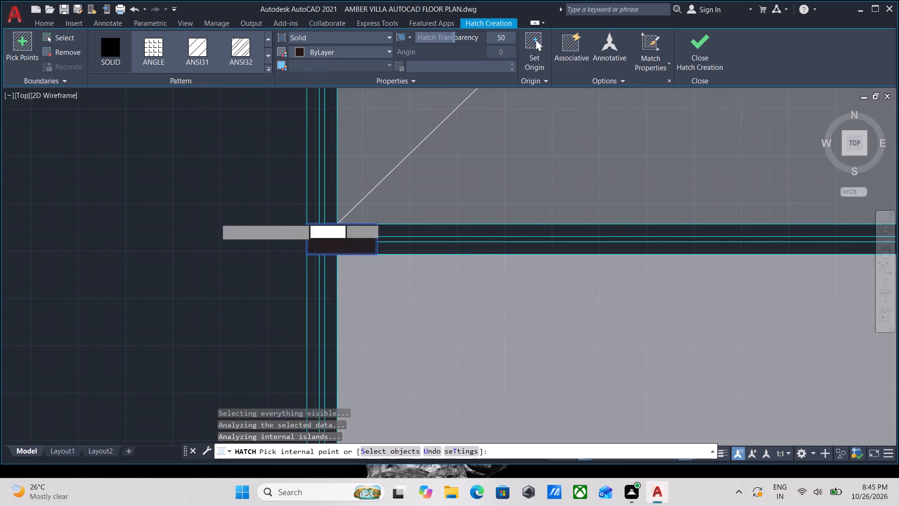
scroll(256, 221, down, 2)
middle_drag(254, 220, 163, 228)
scroll(504, 265, up, 3)
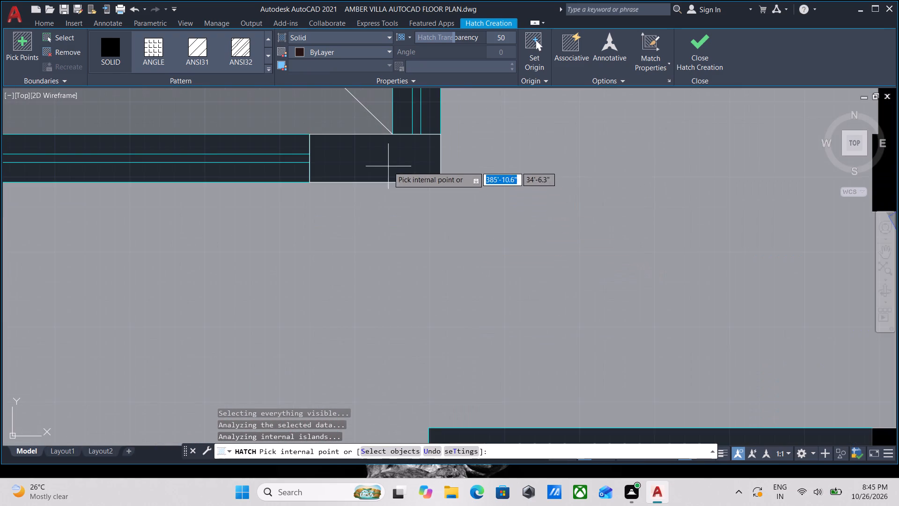
middle_drag(388, 166, 480, 251)
click(494, 231)
scroll(494, 231, down, 2)
middle_drag(494, 231, 505, 249)
scroll(505, 250, down, 1)
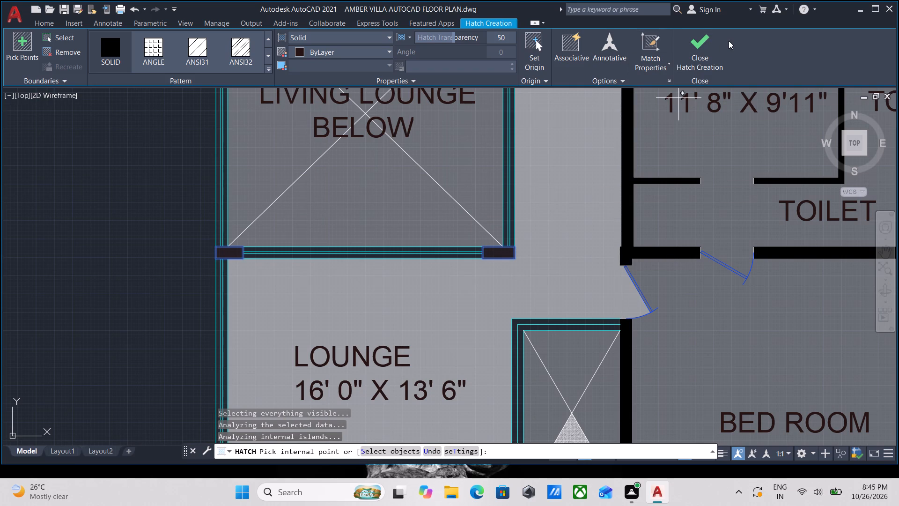
click(729, 41)
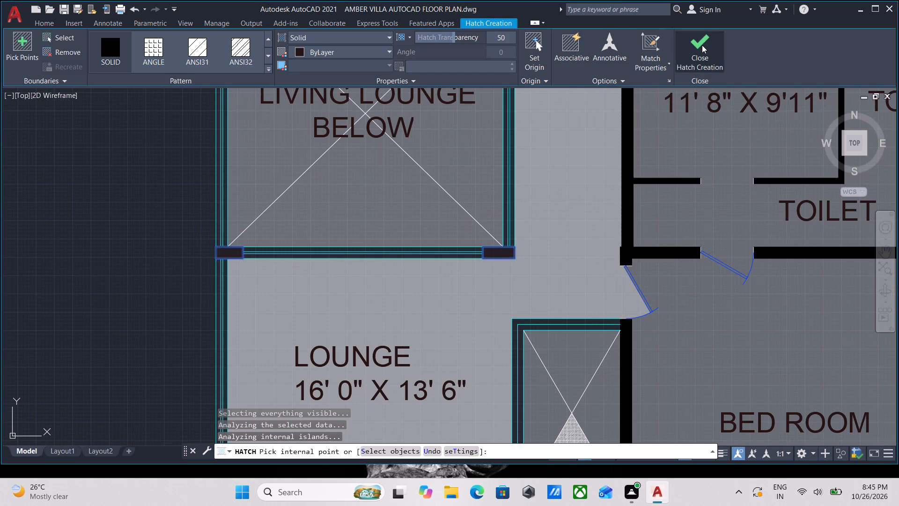
click(702, 45)
Examine the toilet and closet north of LIVING LOUNGE BELOW, including the door and wall fill between them.
scroll(148, 186, down, 1)
middle_drag(148, 186, 237, 228)
scroll(244, 215, down, 2)
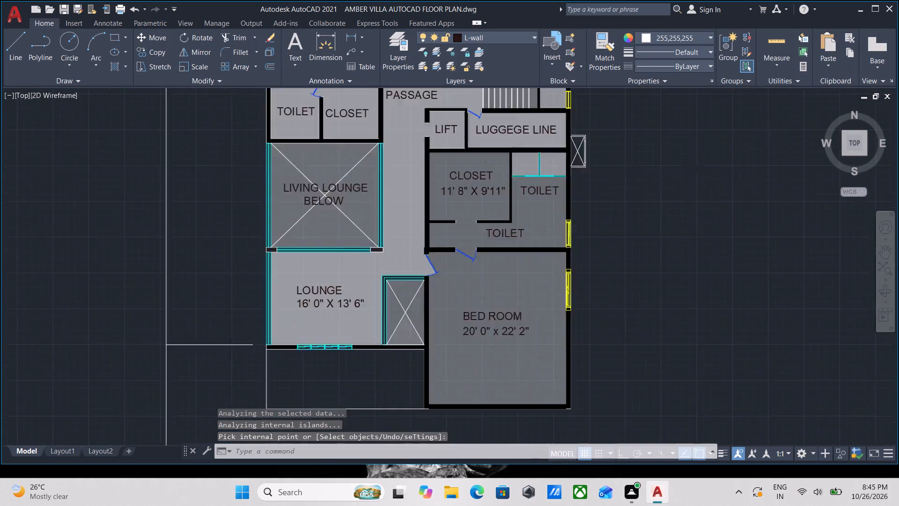
middle_drag(244, 215, 283, 286)
scroll(283, 286, up, 2)
scroll(405, 163, up, 2)
scroll(397, 167, down, 2)
middle_drag(385, 173, 399, 259)
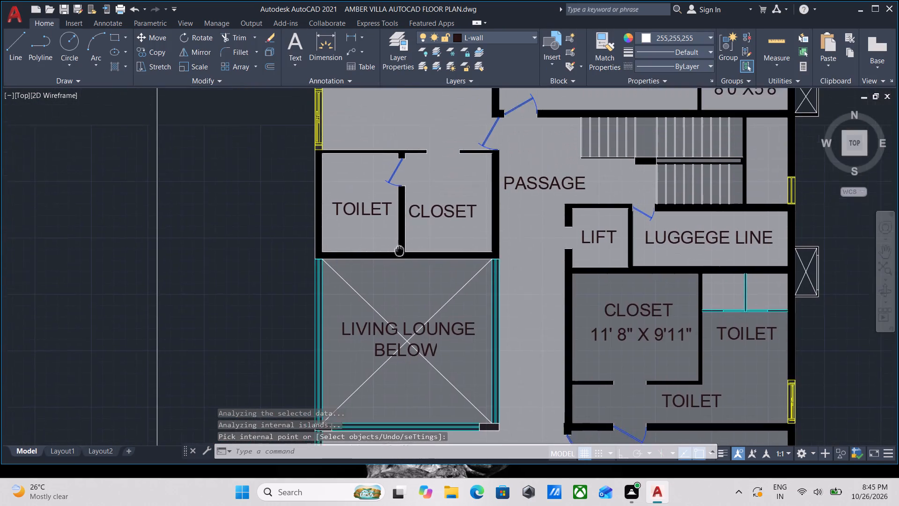
middle_drag(399, 259, 404, 283)
scroll(405, 289, up, 1)
scroll(417, 204, up, 1)
middle_drag(417, 204, 413, 224)
scroll(403, 220, up, 1)
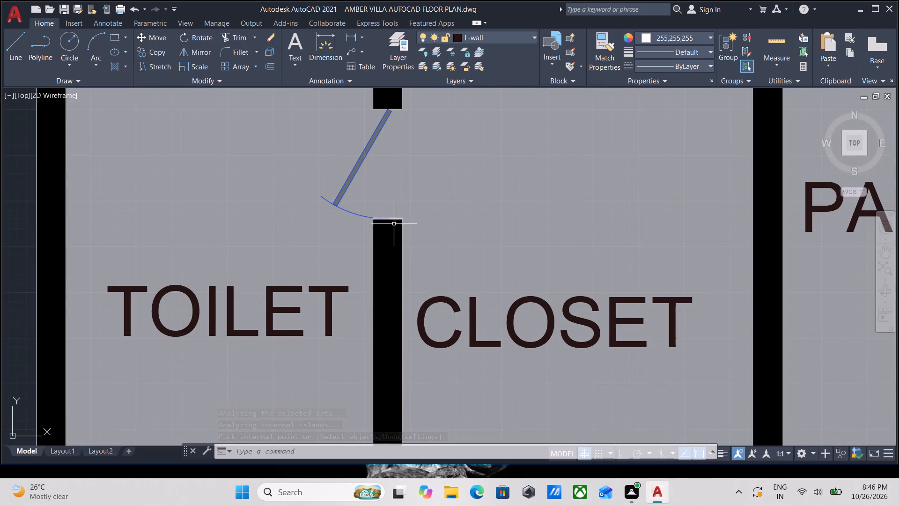
middle_drag(394, 224, 378, 273)
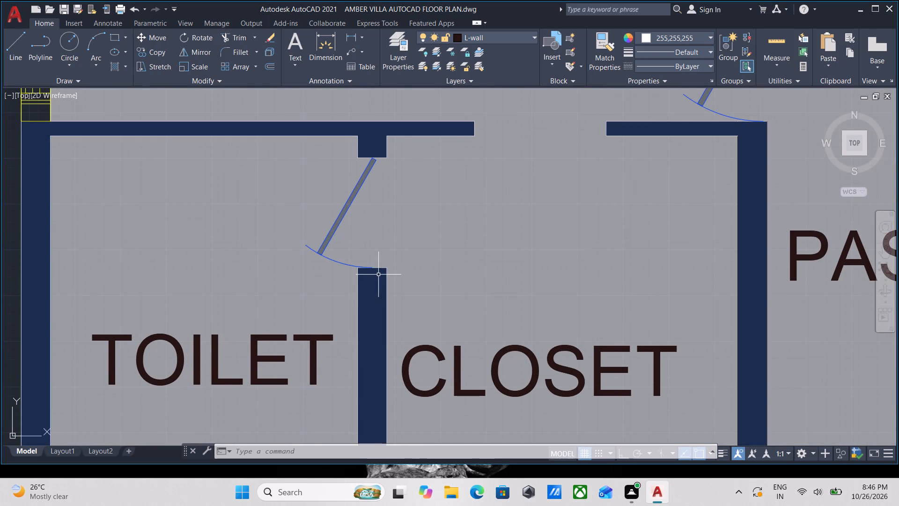
scroll(371, 267, down, 5)
middle_drag(373, 269, 370, 225)
scroll(370, 225, up, 2)
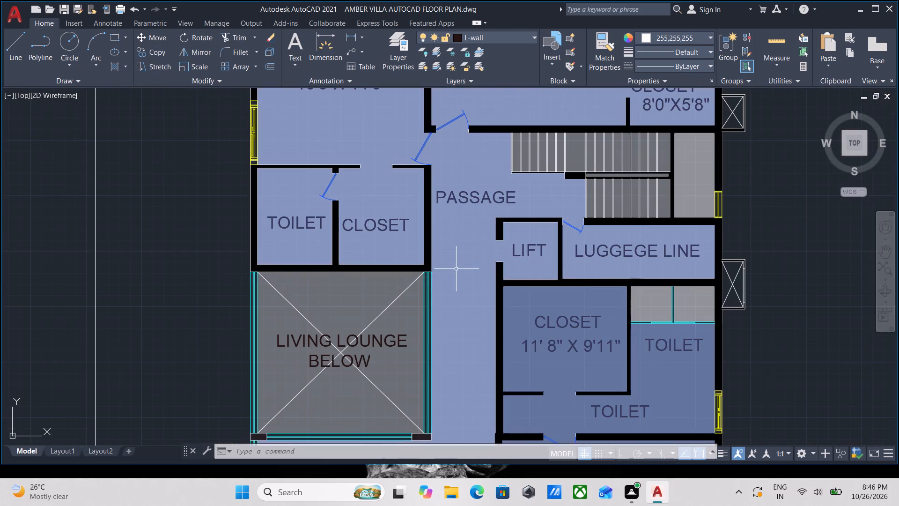
Examine the LIFT and LUGGEGE LINE area, the BED ROOM doorway and the southern LOUNGE.
middle_drag(448, 263, 344, 225)
scroll(459, 248, up, 1)
middle_drag(415, 202, 383, 237)
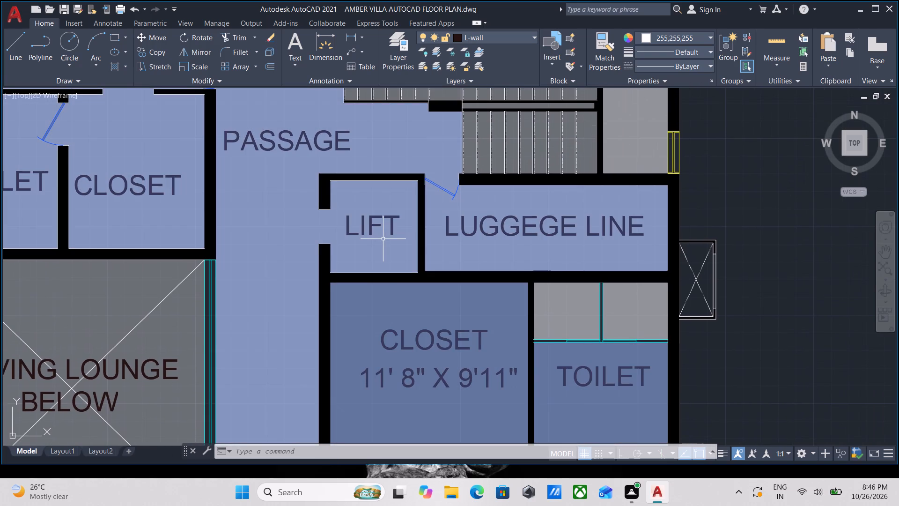
scroll(328, 215, down, 2)
middle_drag(345, 210, 345, 209)
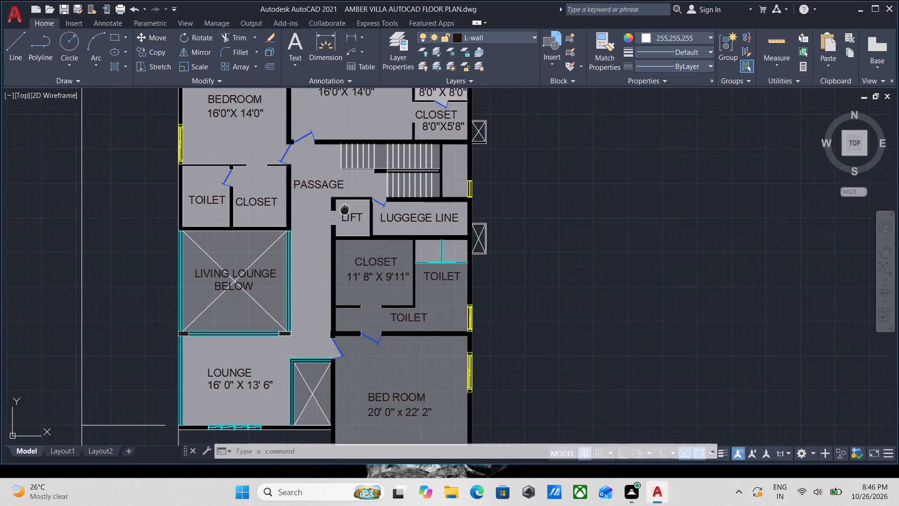
middle_drag(345, 209, 300, 134)
middle_drag(323, 241, 269, 168)
scroll(273, 244, up, 1)
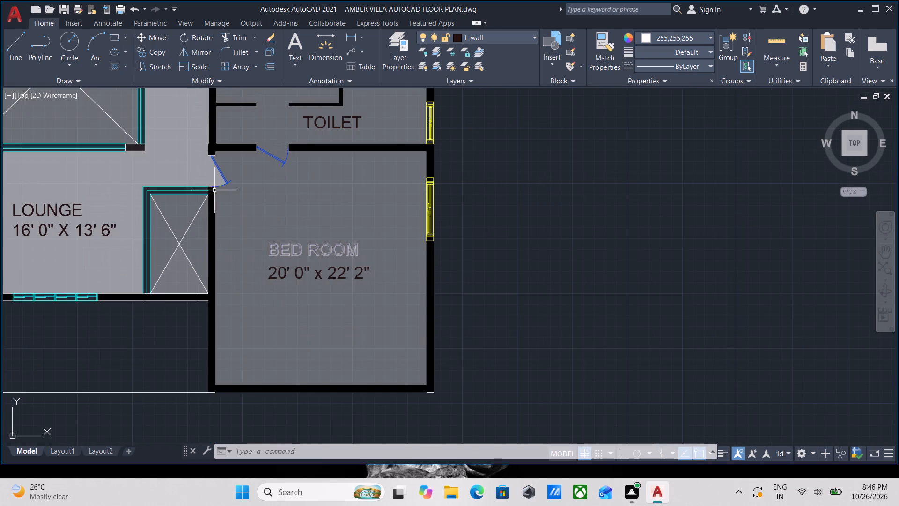
scroll(262, 193, up, 3)
scroll(0, 131, down, 1)
middle_drag(47, 160, 297, 183)
scroll(120, 164, down, 1)
middle_drag(122, 164, 267, 165)
scroll(167, 164, down, 1)
middle_drag(167, 164, 213, 160)
scroll(213, 160, up, 1)
scroll(188, 160, down, 2)
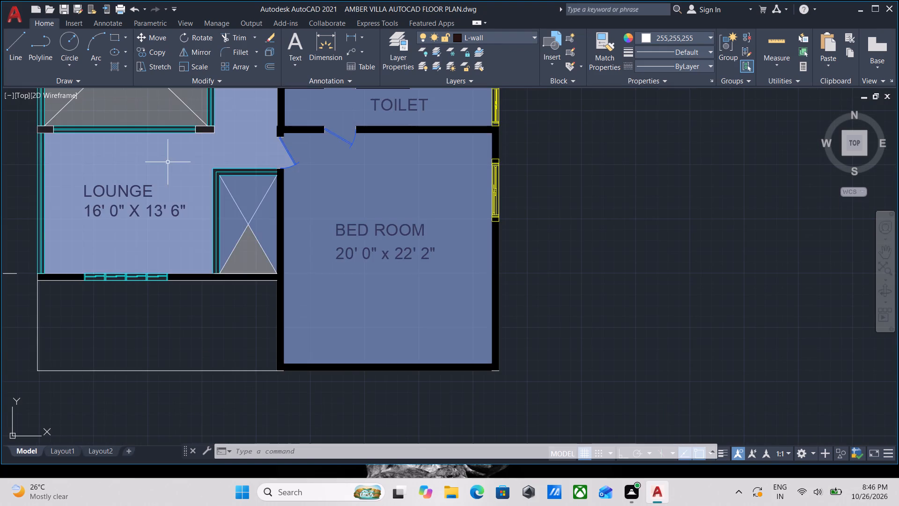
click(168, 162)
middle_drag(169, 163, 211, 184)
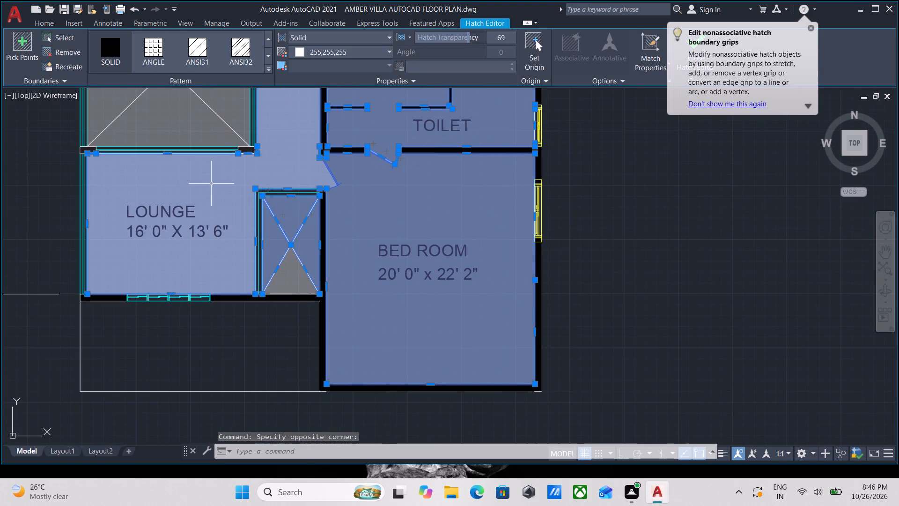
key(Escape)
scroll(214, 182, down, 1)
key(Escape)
Examine the crossed shaft between LOUNGE and BED ROOM and the southern end of the plan.
scroll(227, 164, down, 1)
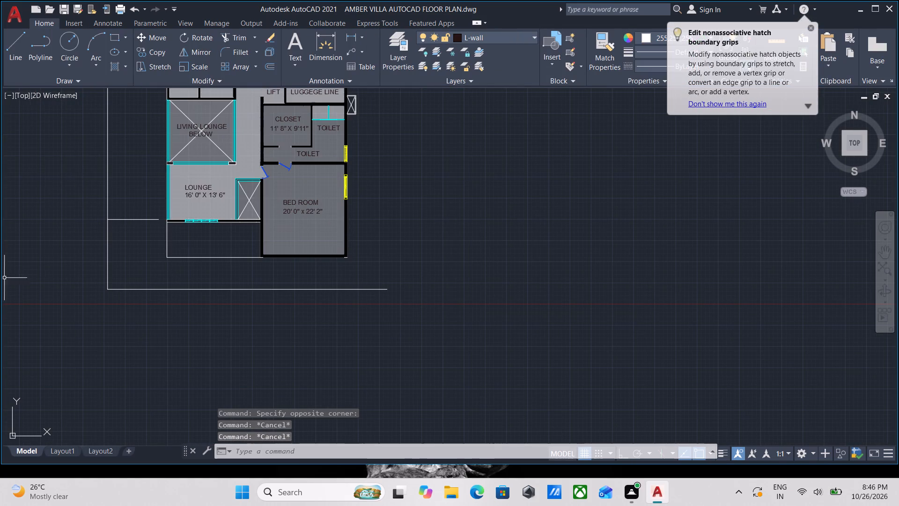
scroll(276, 209, up, 3)
scroll(181, 241, up, 3)
scroll(373, 271, down, 4)
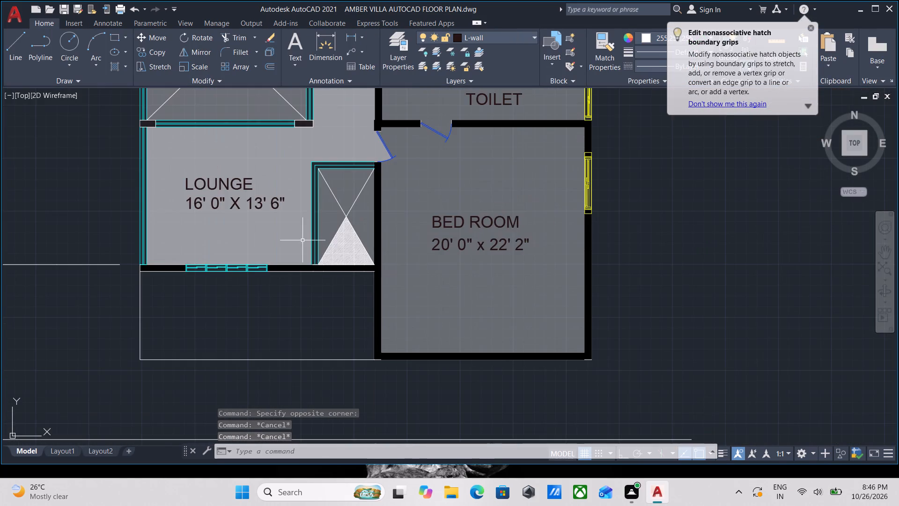
scroll(302, 238, up, 2)
scroll(333, 228, down, 2)
middle_drag(333, 228, 342, 306)
scroll(354, 239, down, 2)
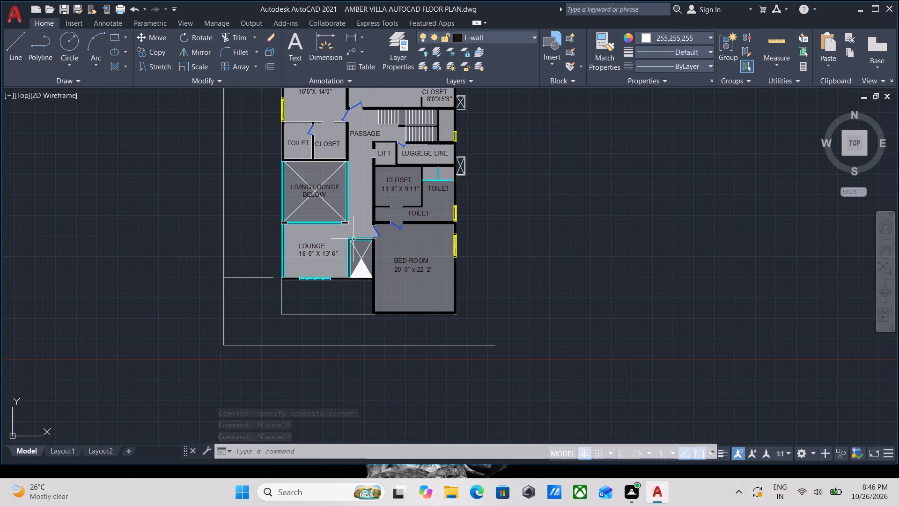
Examine the PASSAGE, the staircase and the doors of the two northern bedrooms.
middle_drag(377, 136, 391, 245)
scroll(398, 206, up, 3)
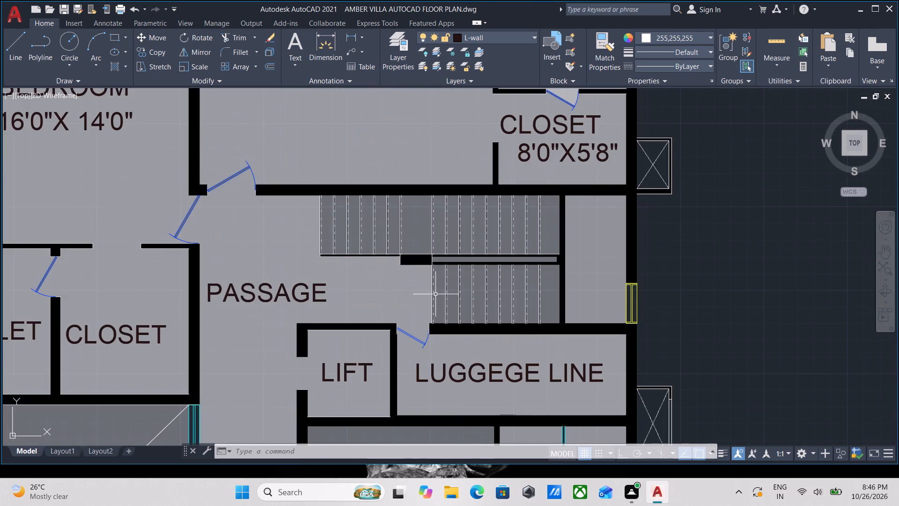
scroll(345, 260, up, 2)
middle_drag(259, 194, 324, 288)
scroll(333, 257, down, 3)
middle_drag(333, 257, 382, 266)
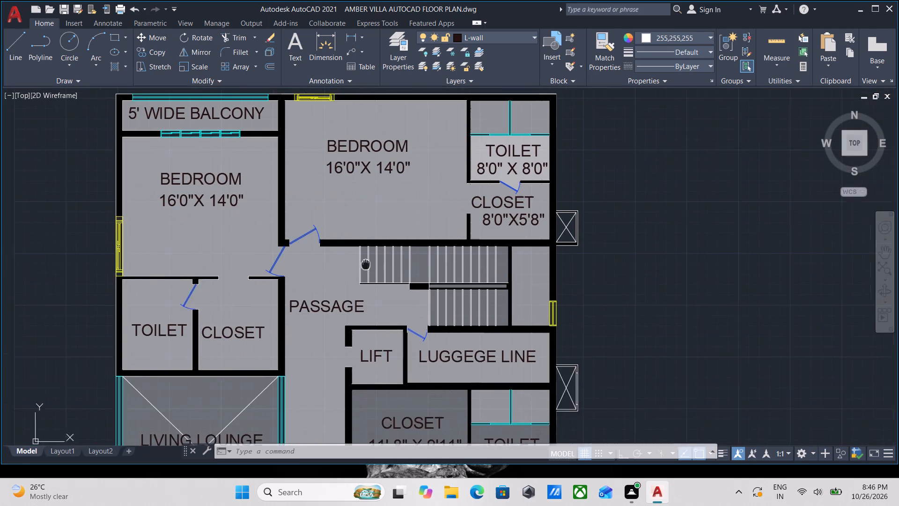
middle_drag(382, 266, 408, 274)
scroll(445, 297, up, 1)
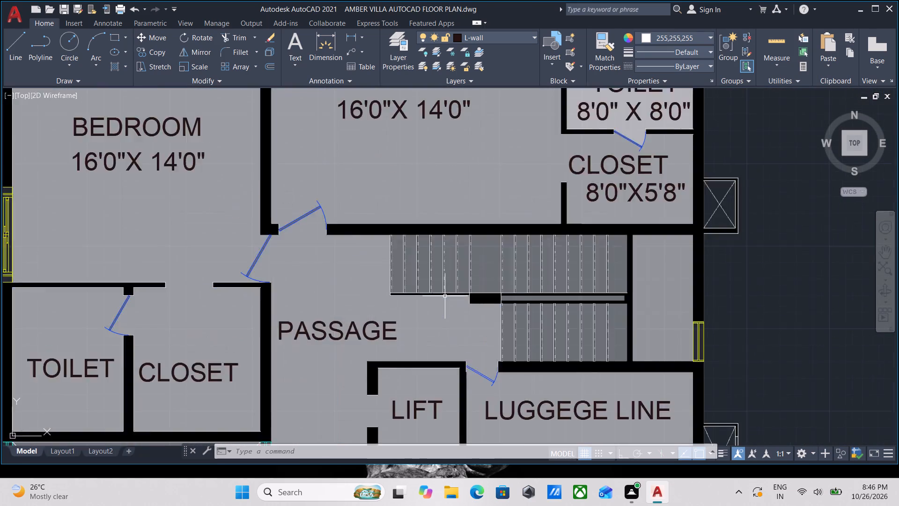
scroll(445, 296, up, 1)
scroll(430, 251, down, 1)
middle_drag(430, 250, 379, 260)
scroll(476, 255, down, 1)
middle_drag(476, 254, 449, 254)
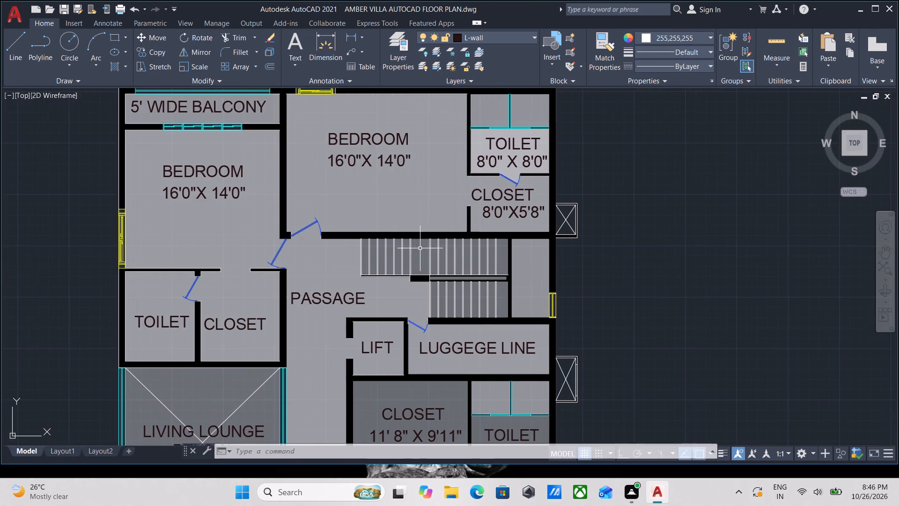
Examine the staircase treads, their floor hatch and the walls around both stair flights.
scroll(415, 247, up, 2)
middle_drag(310, 246, 392, 291)
scroll(339, 302, up, 3)
scroll(364, 288, down, 2)
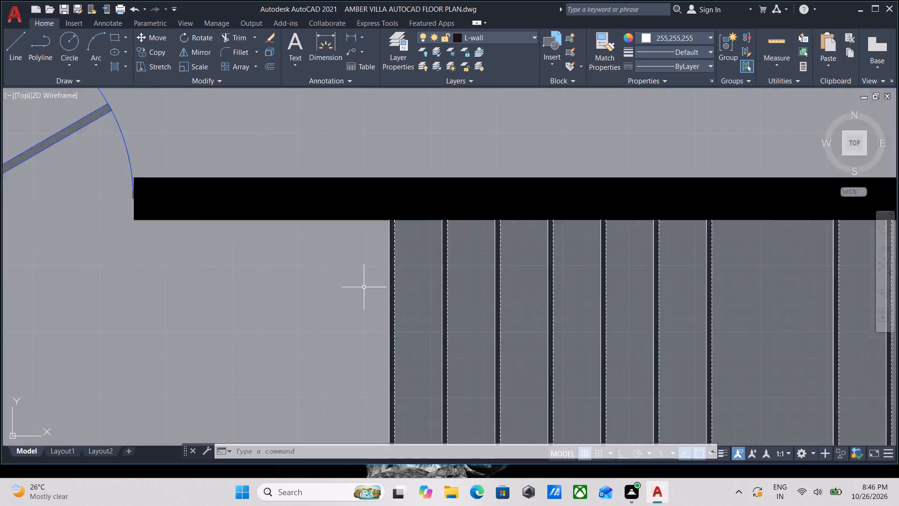
scroll(364, 287, down, 2)
middle_drag(364, 287, 352, 347)
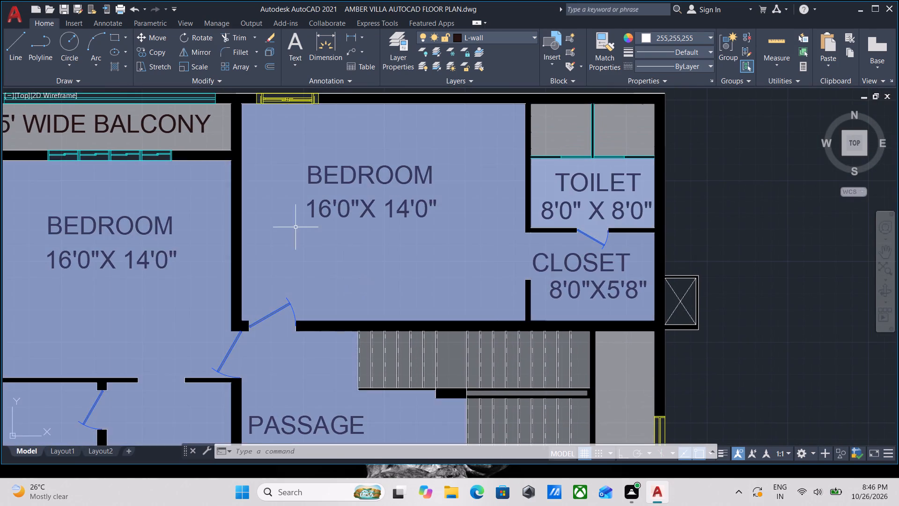
scroll(295, 226, down, 1)
scroll(406, 348, up, 2)
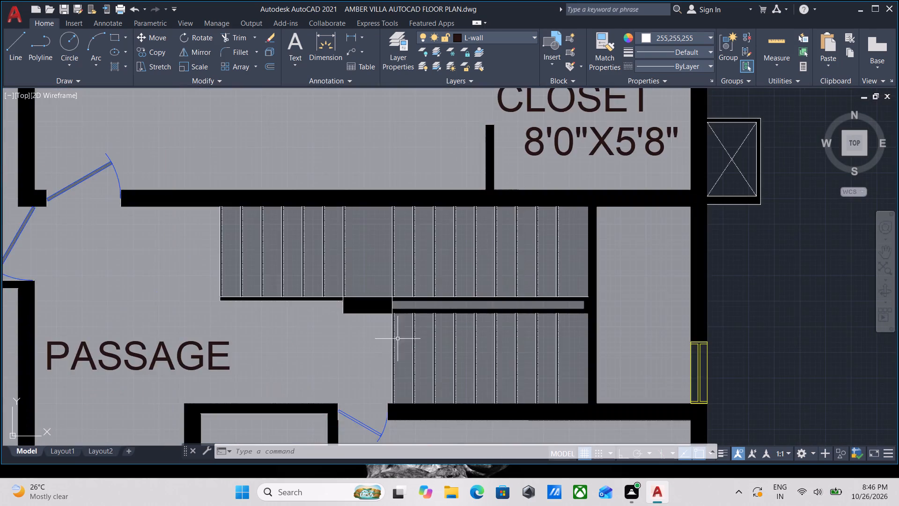
scroll(339, 284, down, 1)
middle_drag(339, 284, 314, 239)
scroll(274, 219, up, 1)
scroll(214, 217, up, 3)
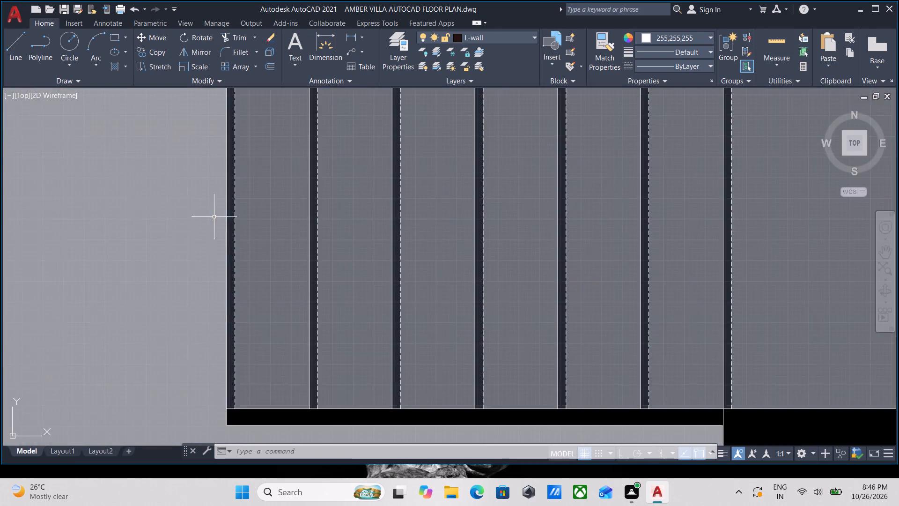
scroll(252, 213, down, 2)
middle_drag(252, 213, 206, 223)
scroll(338, 220, down, 2)
middle_drag(337, 219, 311, 220)
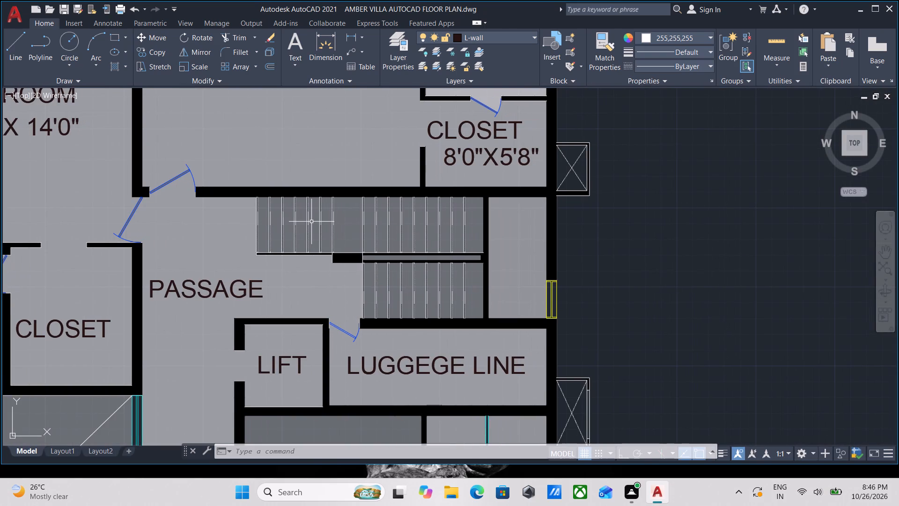
middle_drag(311, 222, 296, 214)
middle_drag(443, 237, 371, 217)
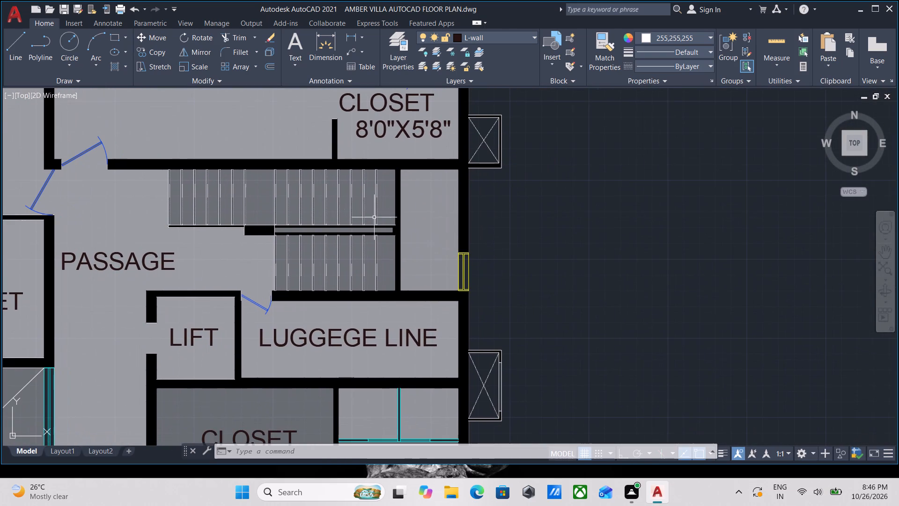
Copy the CLOSET label above 8'0"X5'8" into the unlabelled narrow room east of the staircase.
scroll(377, 337, down, 2)
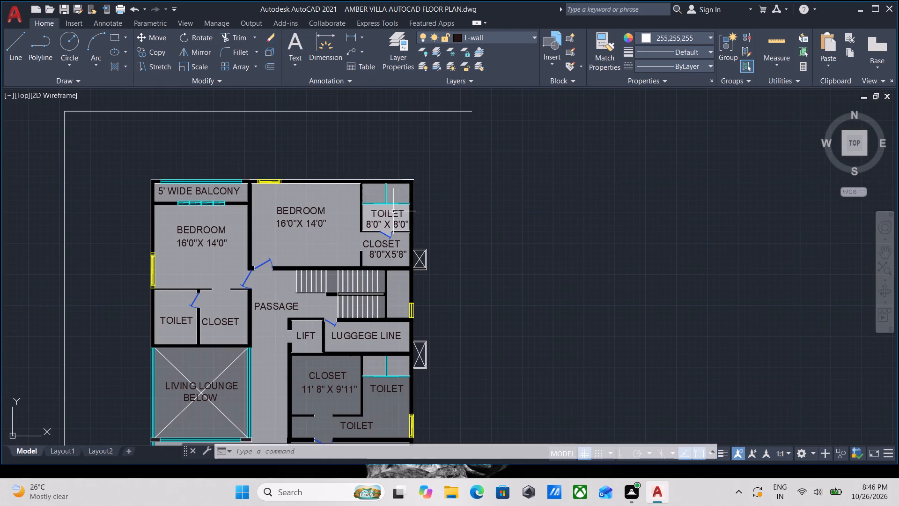
scroll(383, 263, up, 2)
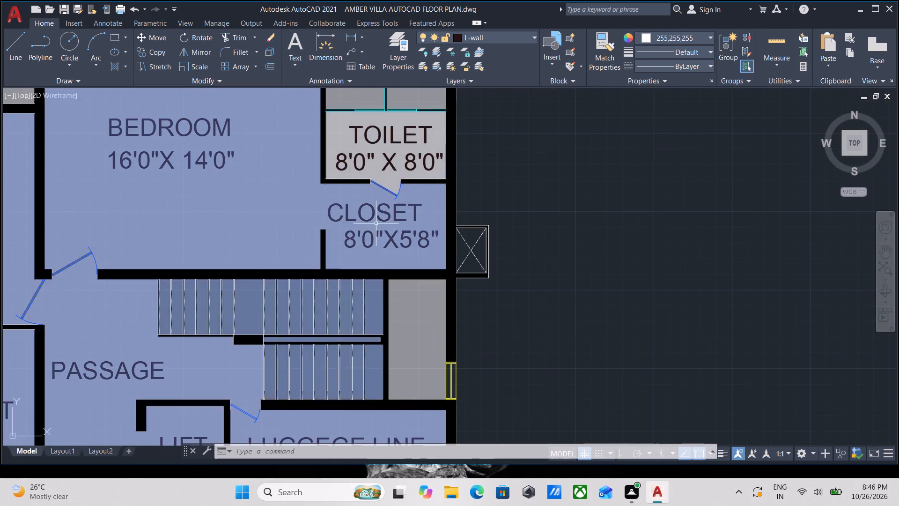
scroll(376, 223, up, 2)
scroll(376, 223, down, 1)
middle_drag(378, 218, 391, 194)
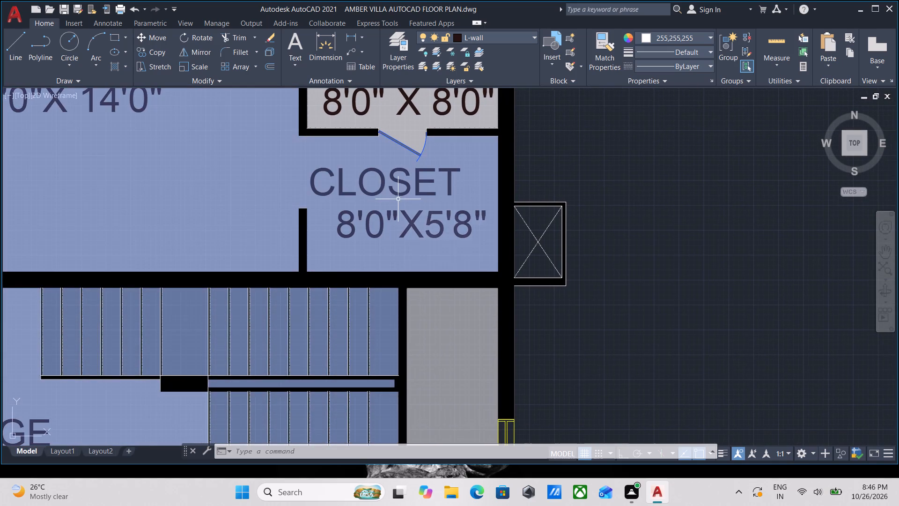
scroll(398, 199, down, 2)
middle_drag(398, 199, 413, 169)
scroll(413, 170, up, 2)
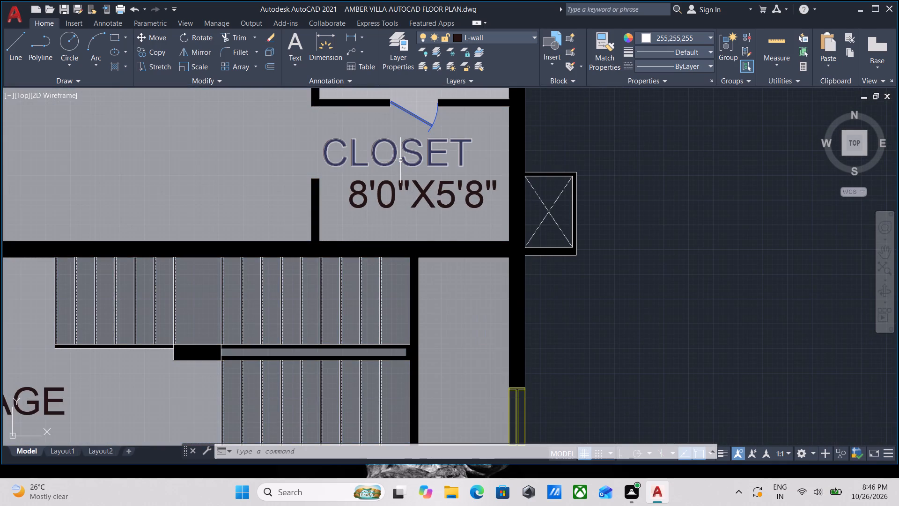
click(400, 160)
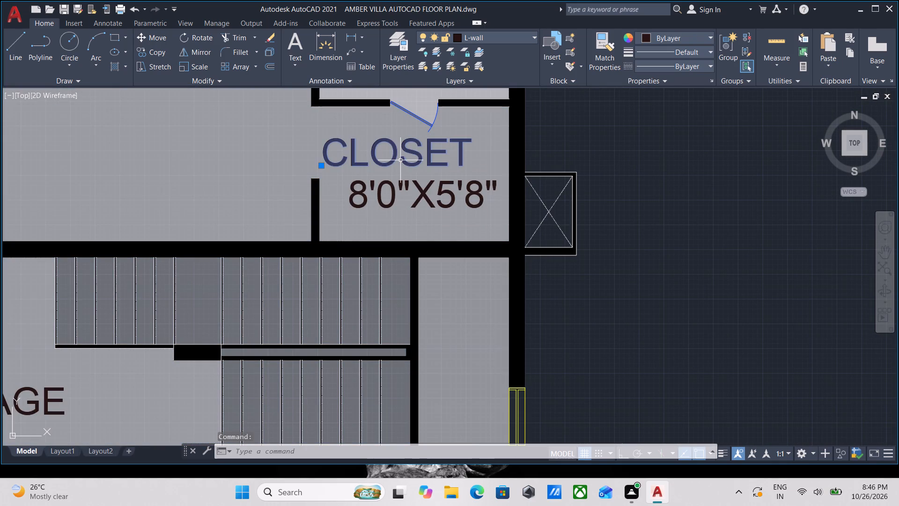
text(CO)
key(Return)
click(337, 162)
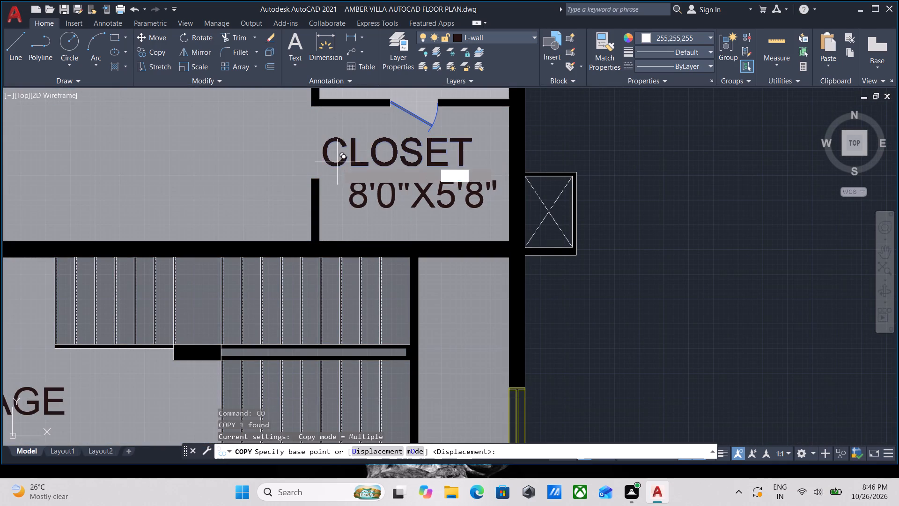
middle_drag(420, 308, 454, 219)
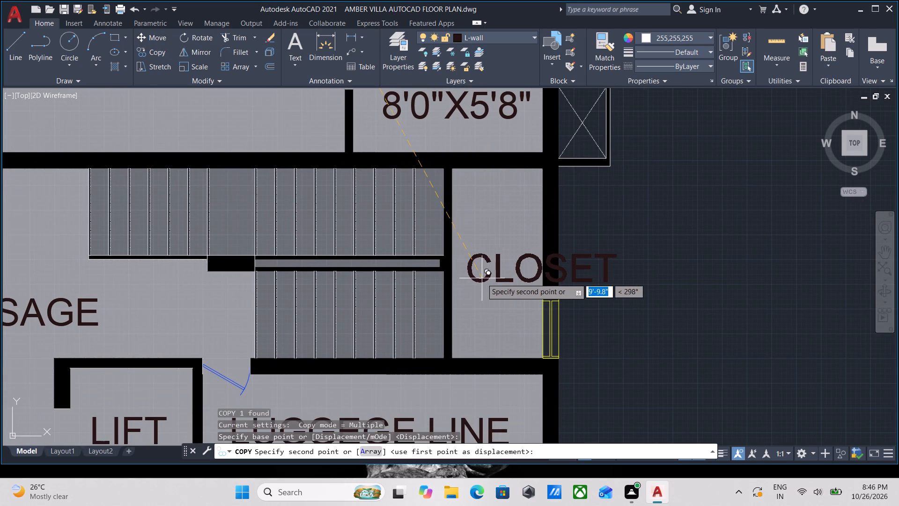
click(477, 279)
key(Escape)
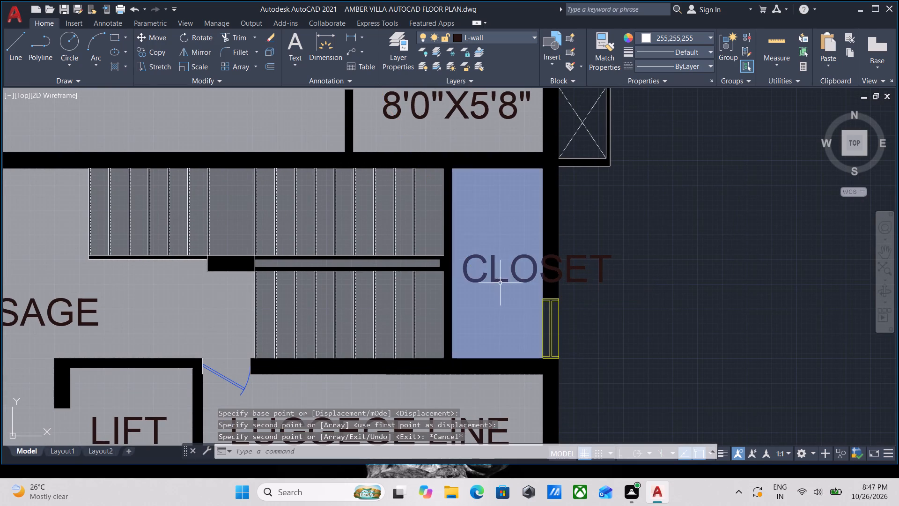
Change the copied CLOSET label in the narrow room east of the staircase to TOILET.
scroll(527, 280, up, 2)
scroll(489, 275, down, 2)
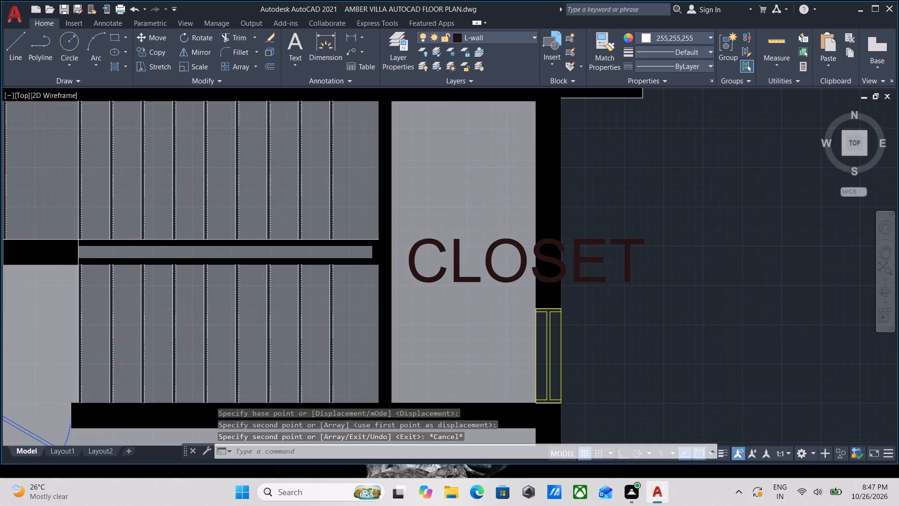
click(492, 271)
click(492, 271)
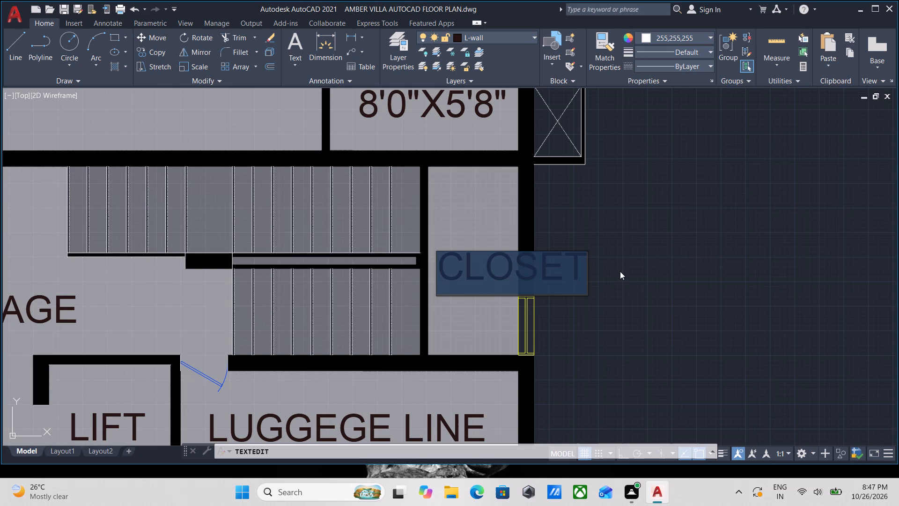
scroll(567, 274, down, 1)
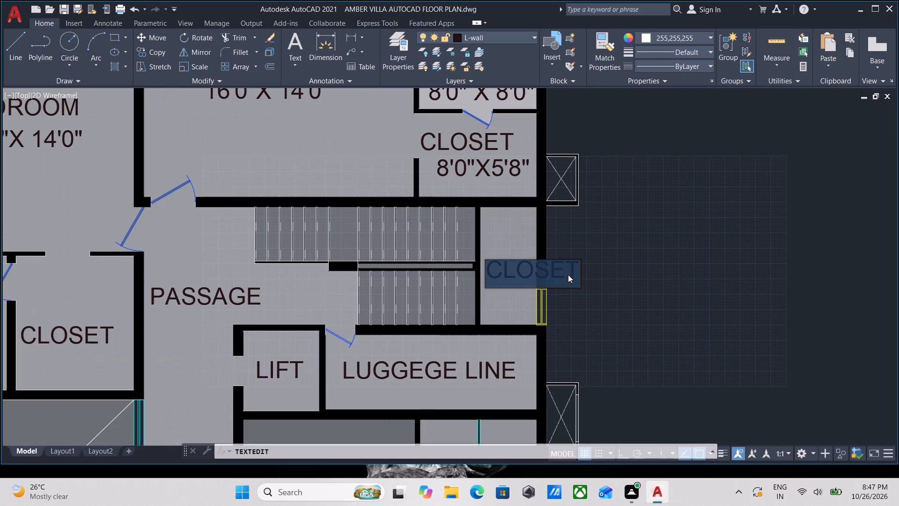
scroll(568, 275, up, 3)
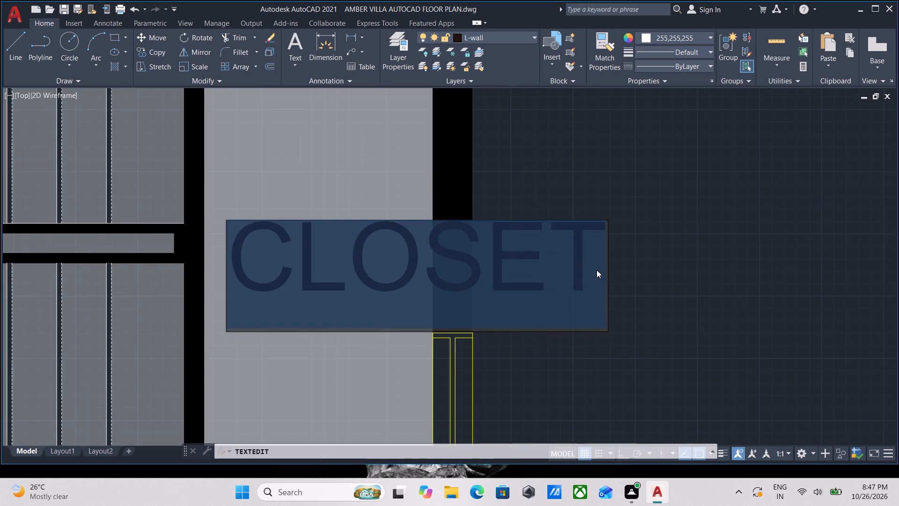
scroll(597, 270, down, 2)
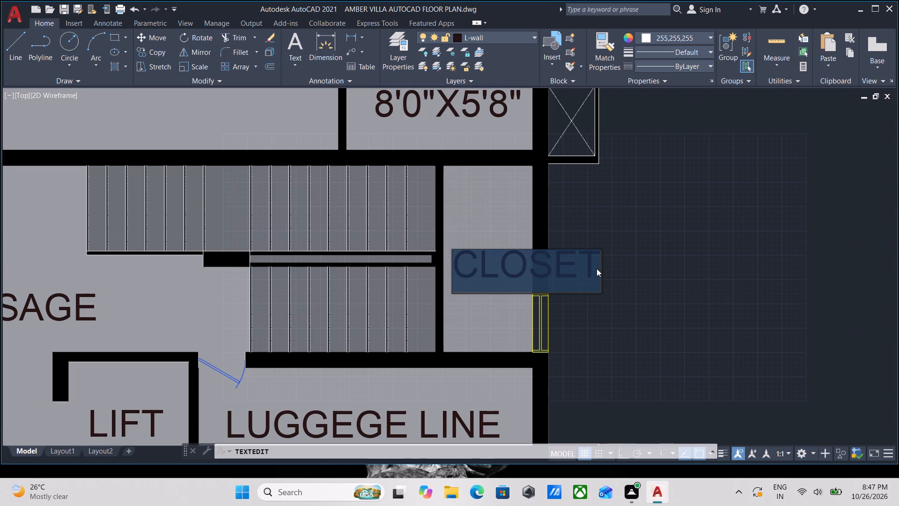
scroll(594, 268, up, 2)
scroll(580, 261, down, 1)
middle_drag(580, 261, 632, 295)
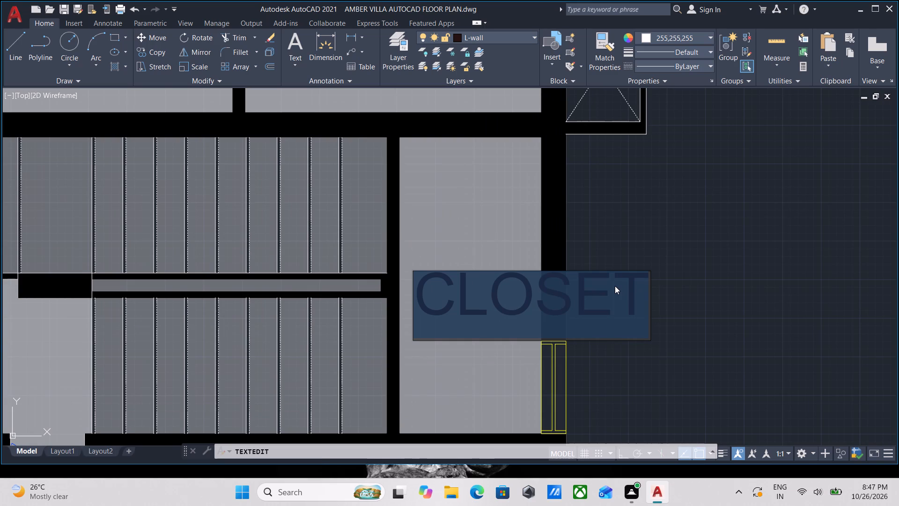
scroll(615, 286, up, 1)
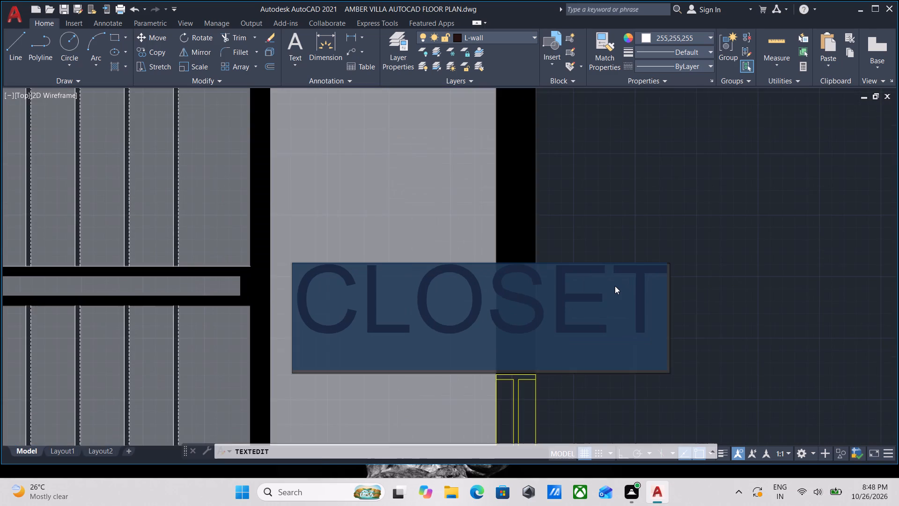
scroll(615, 286, down, 3)
scroll(617, 293, up, 2)
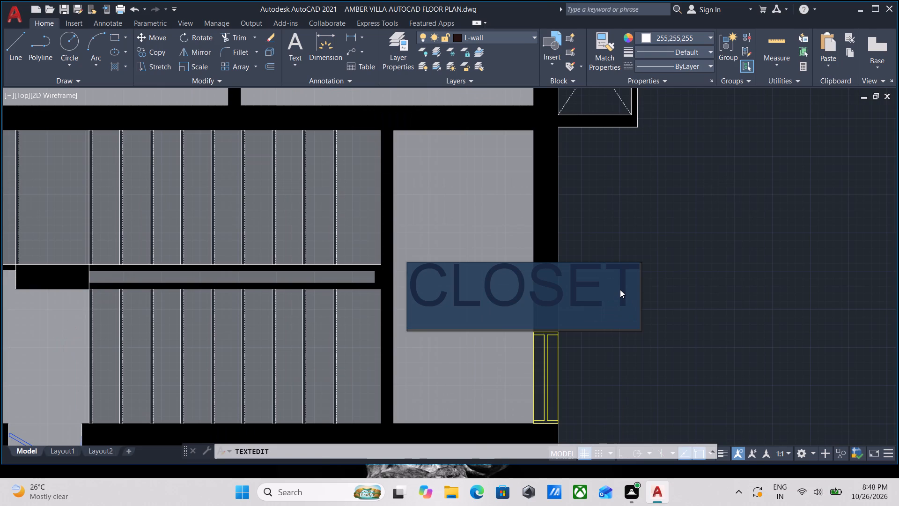
scroll(620, 290, down, 2)
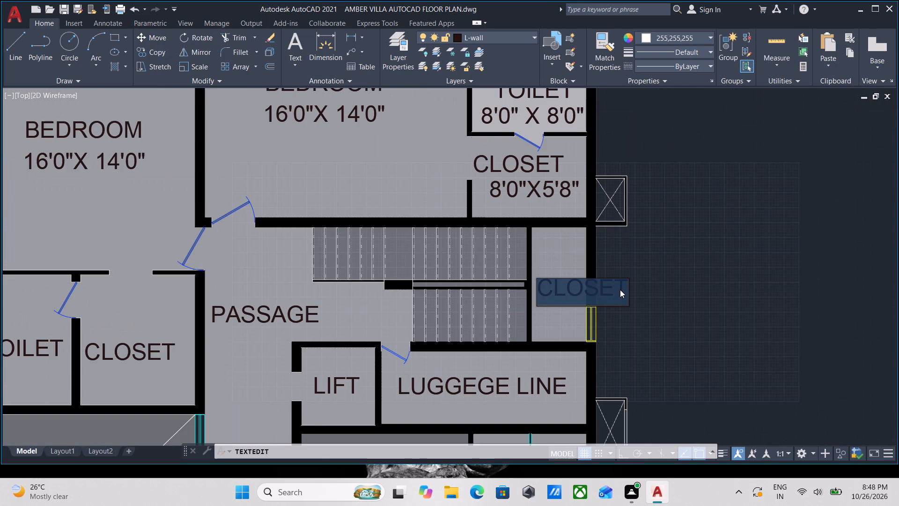
scroll(620, 290, up, 2)
scroll(614, 286, down, 1)
middle_click(614, 286)
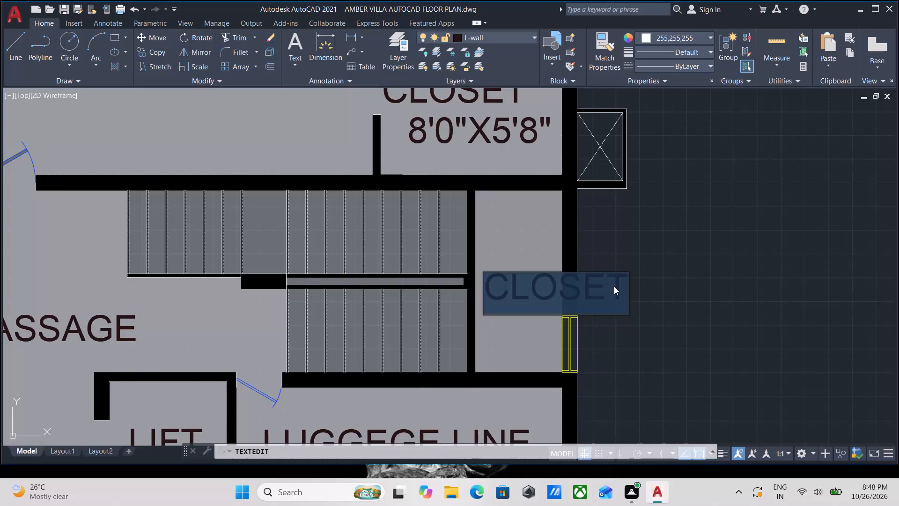
scroll(614, 286, up, 2)
scroll(614, 286, down, 1)
middle_drag(614, 286, 620, 306)
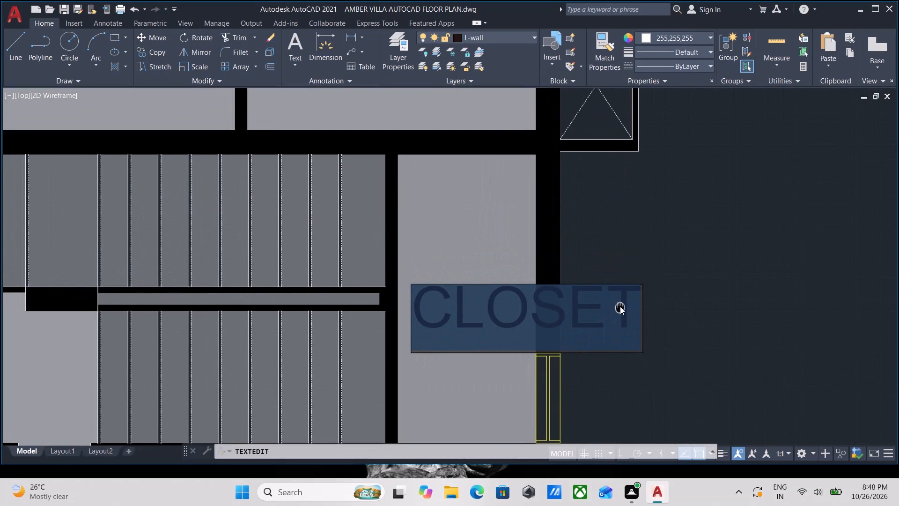
key(t)
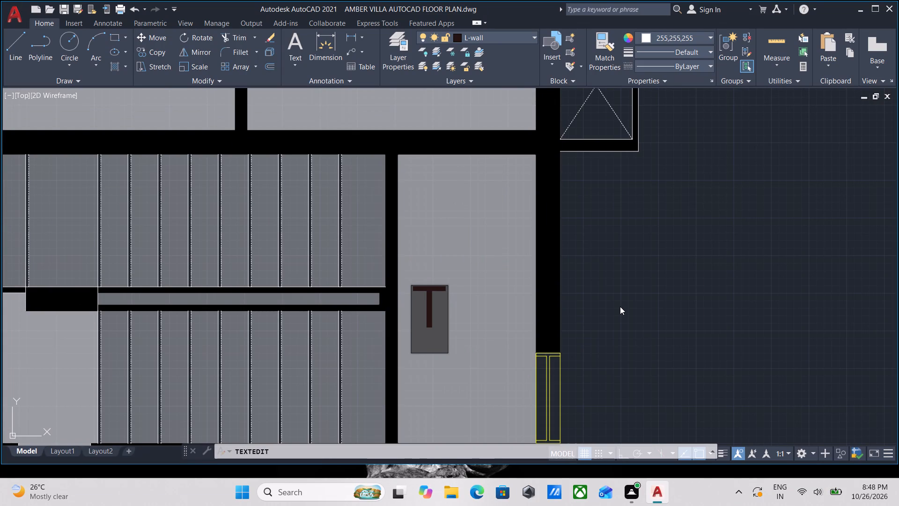
text(OIL)
text(ET)
key(Return)
key(Return)
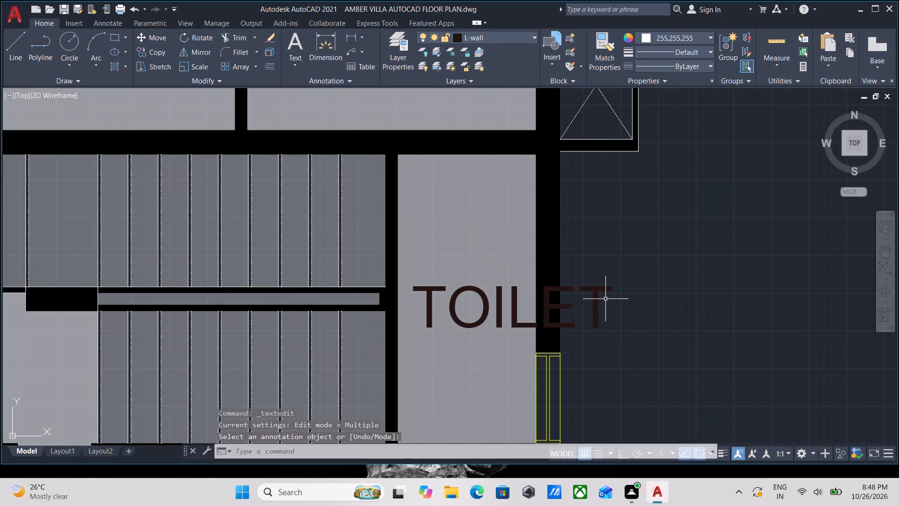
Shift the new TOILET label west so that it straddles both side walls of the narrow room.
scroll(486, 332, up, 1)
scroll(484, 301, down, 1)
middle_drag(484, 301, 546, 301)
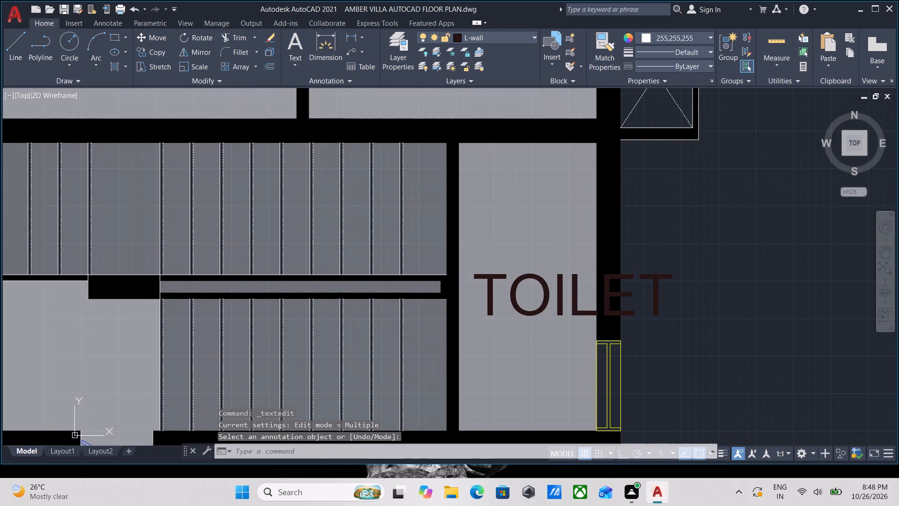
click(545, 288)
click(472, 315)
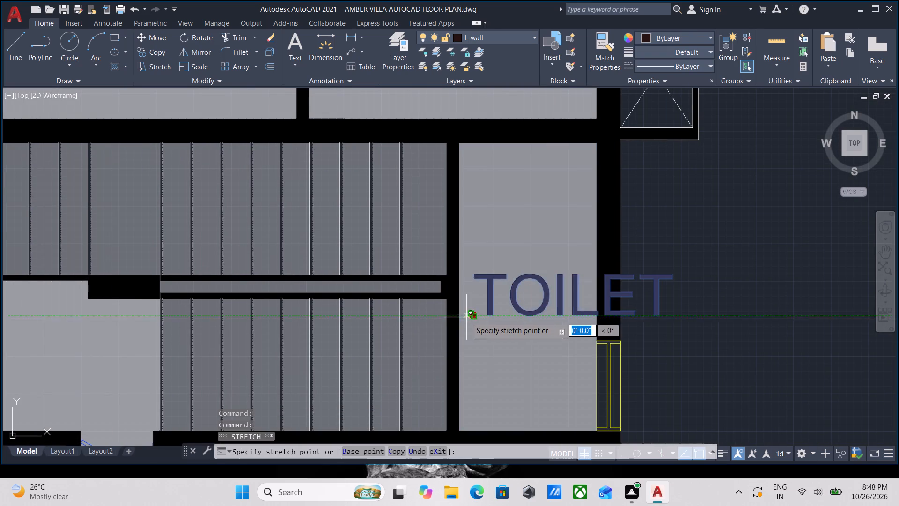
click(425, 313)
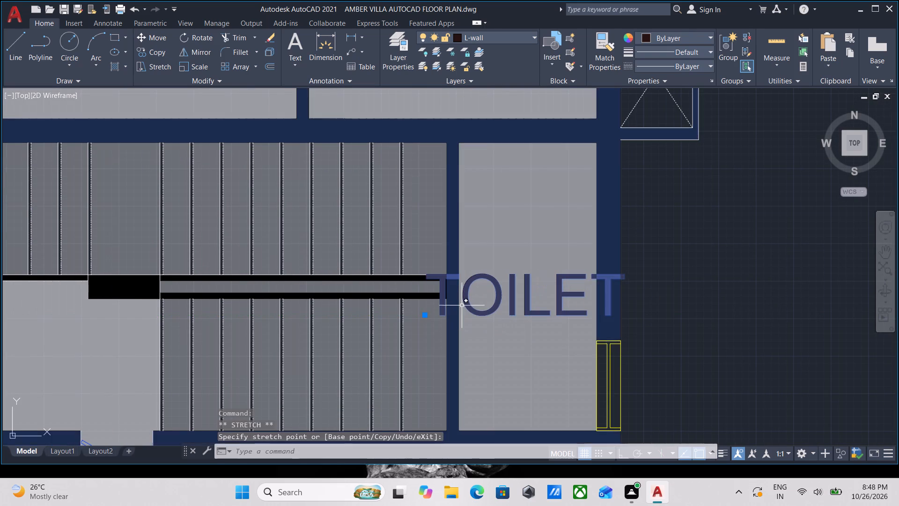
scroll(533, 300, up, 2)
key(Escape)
Move the TOILET label about 1'-1" east so that it starts just inside the narrow room's western wall.
scroll(476, 275, down, 1)
middle_drag(476, 275, 500, 288)
scroll(521, 286, down, 1)
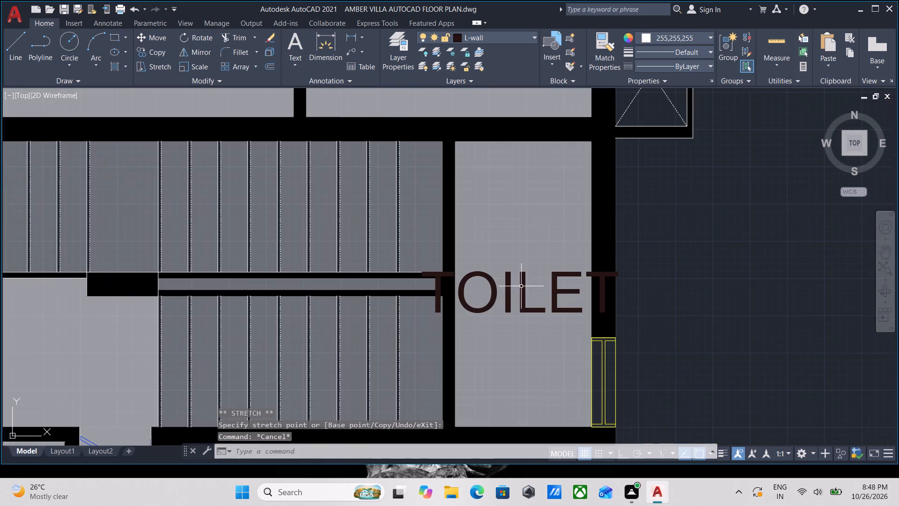
middle_drag(521, 286, 536, 295)
middle_click(547, 308)
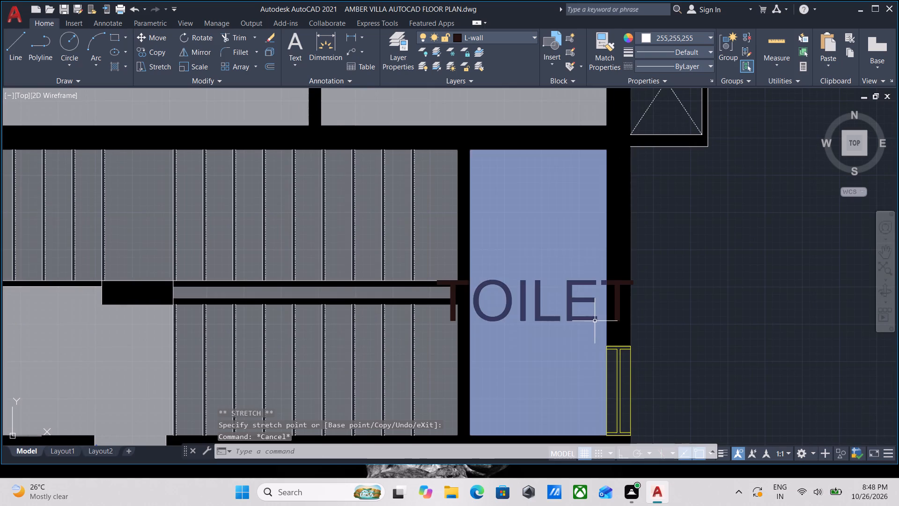
scroll(595, 320, up, 3)
middle_drag(623, 320, 587, 314)
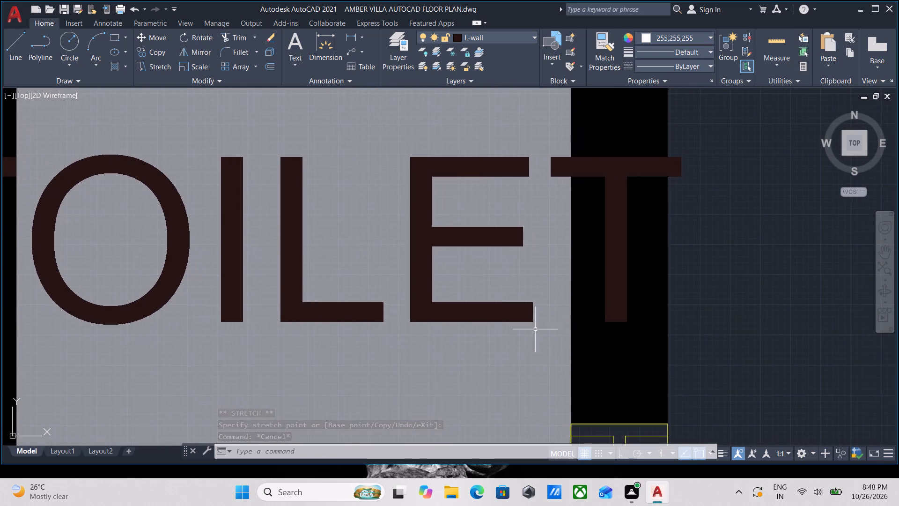
scroll(503, 332, down, 1)
middle_drag(503, 332, 656, 320)
scroll(545, 309, down, 2)
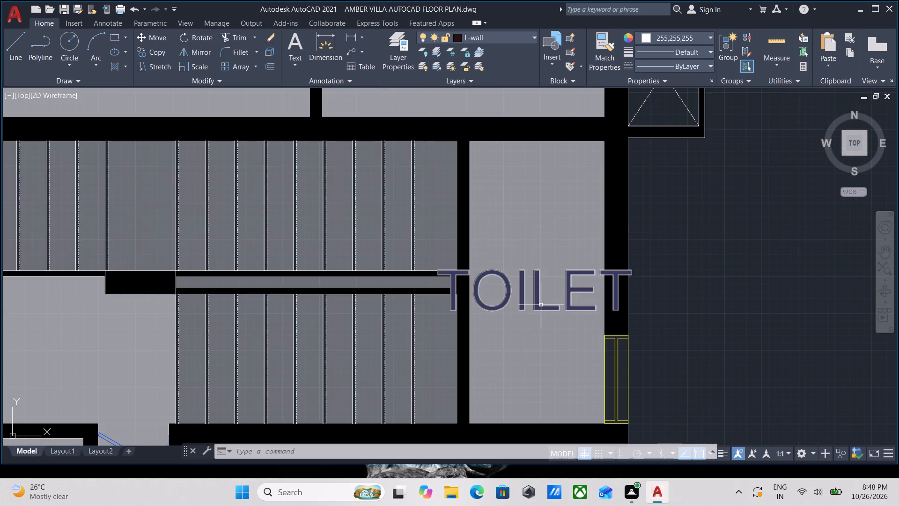
click(541, 305)
click(434, 310)
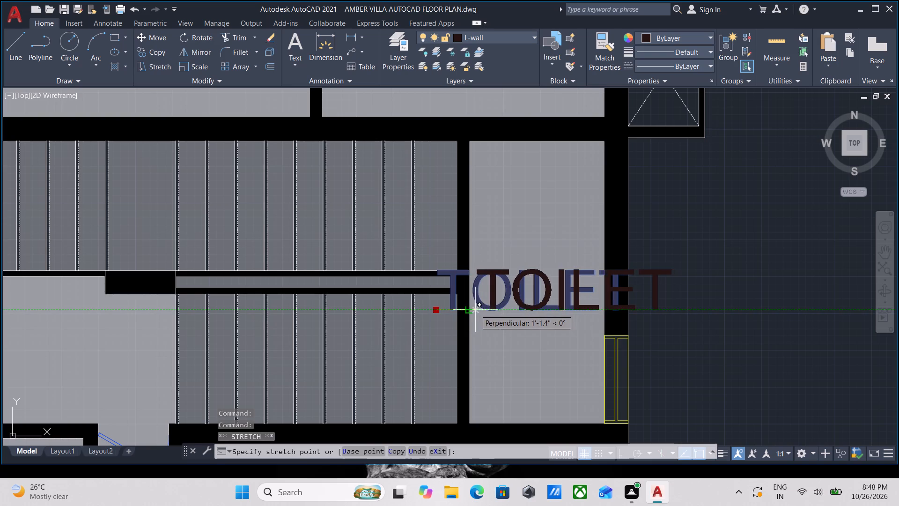
click(475, 310)
scroll(596, 290, down, 1)
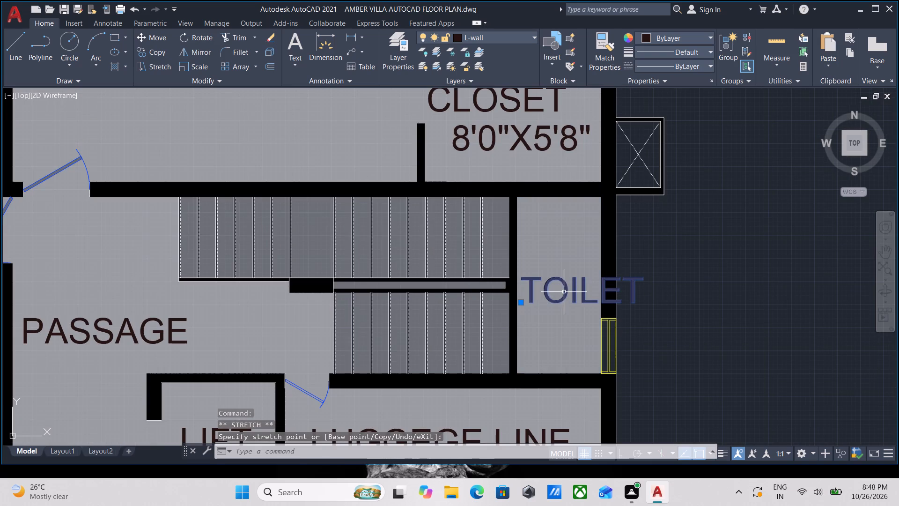
key(Escape)
Examine how the TOILET label fits the narrow room east of the staircase and compares with neighbouring room labels.
scroll(582, 293, up, 2)
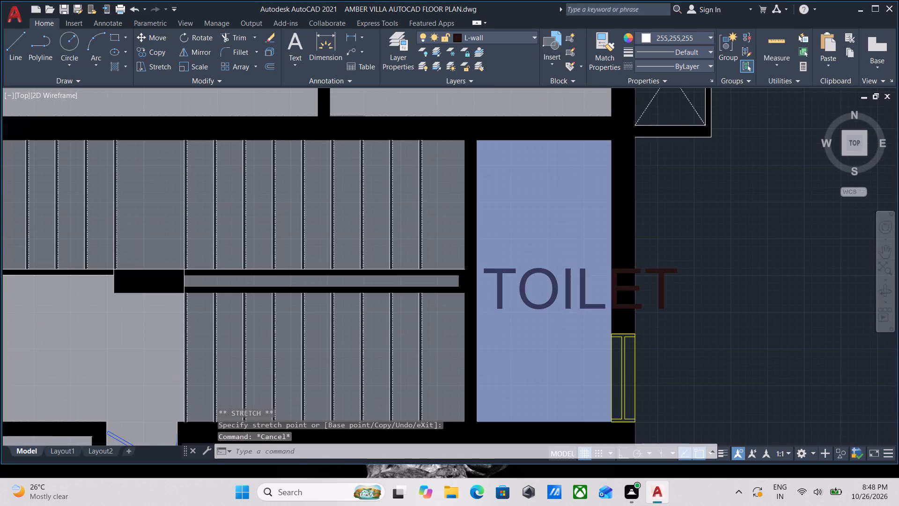
scroll(582, 290, down, 1)
middle_drag(582, 290, 581, 311)
scroll(581, 302, up, 2)
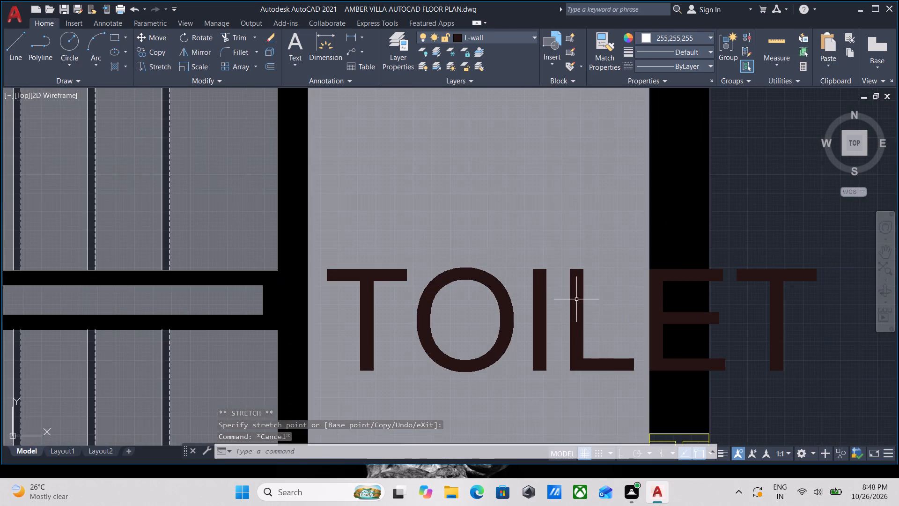
scroll(575, 295, down, 2)
middle_click(575, 295)
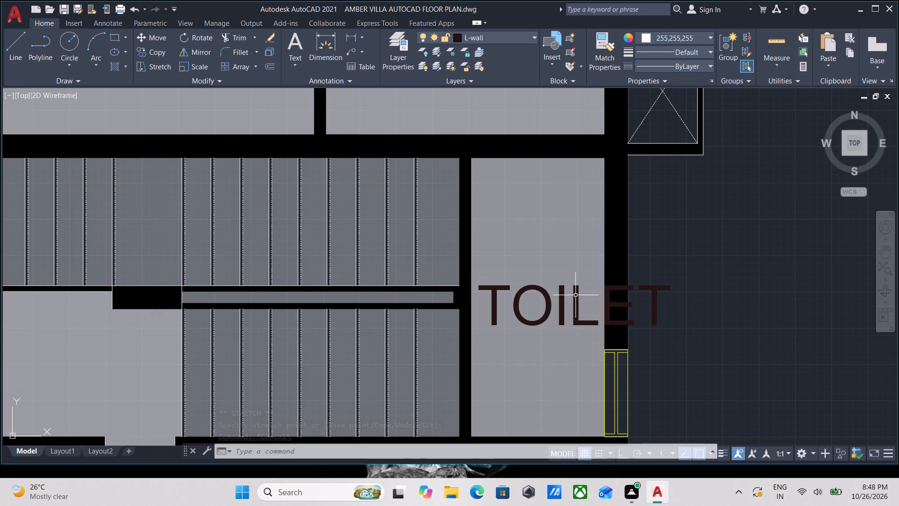
scroll(581, 300, up, 1)
scroll(581, 300, down, 1)
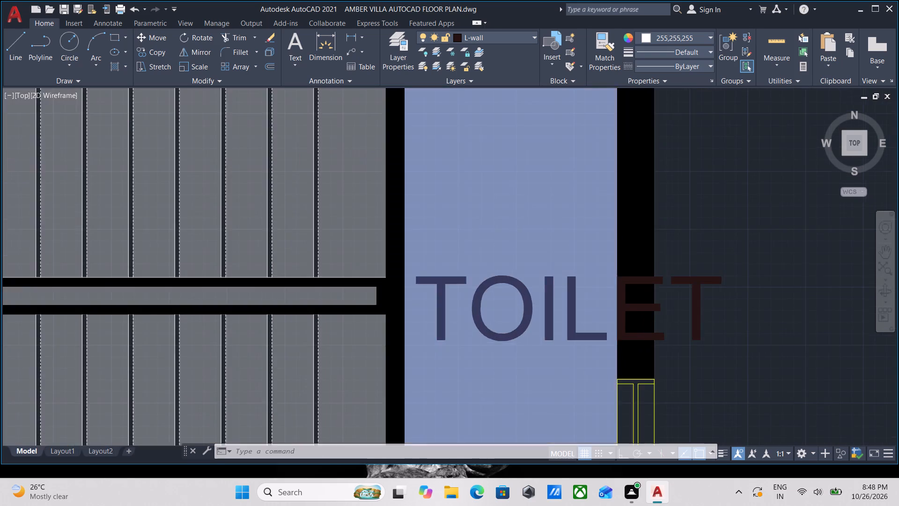
middle_click(581, 300)
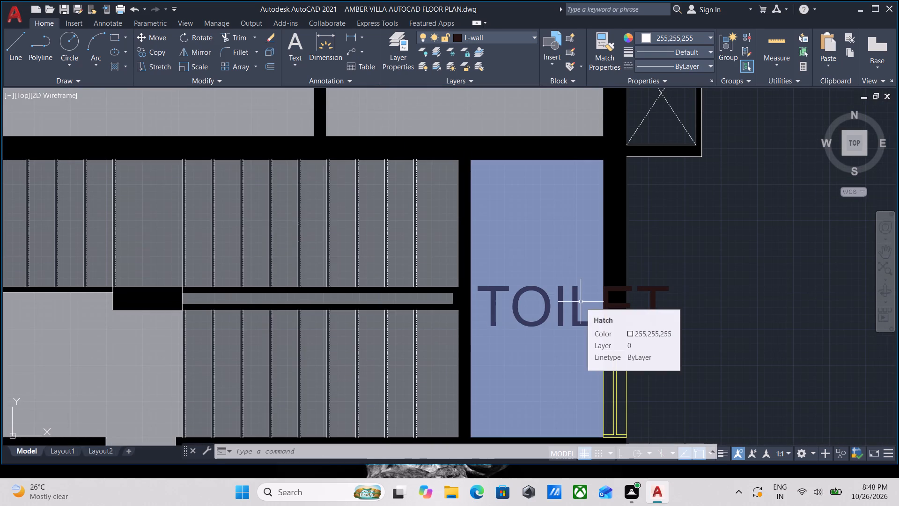
scroll(581, 302, down, 2)
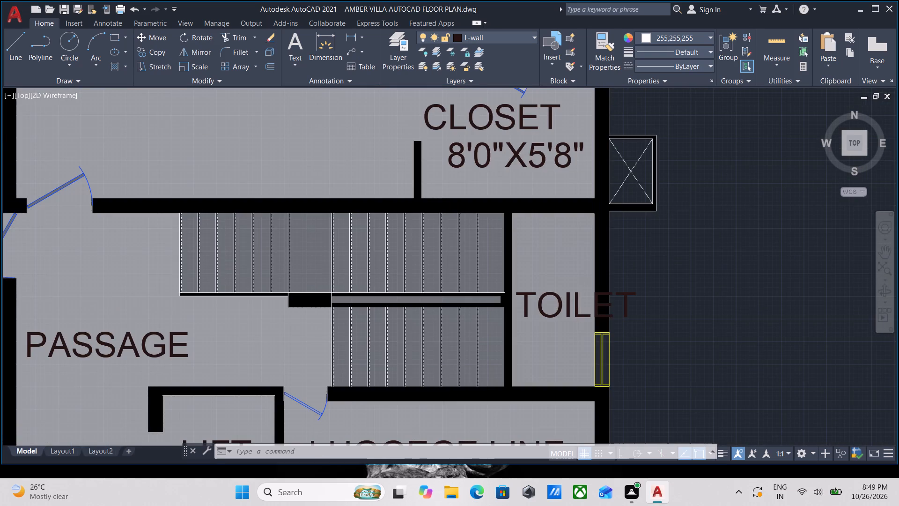
middle_drag(581, 302, 601, 293)
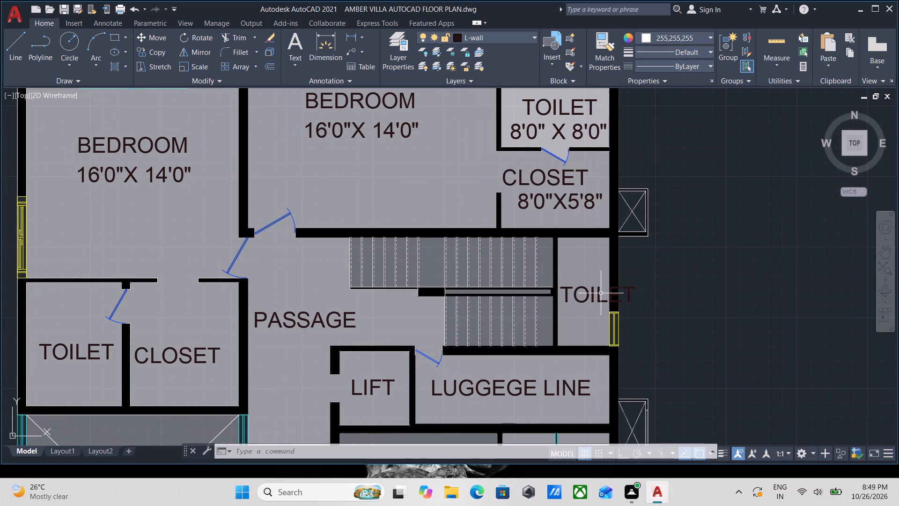
scroll(601, 293, up, 4)
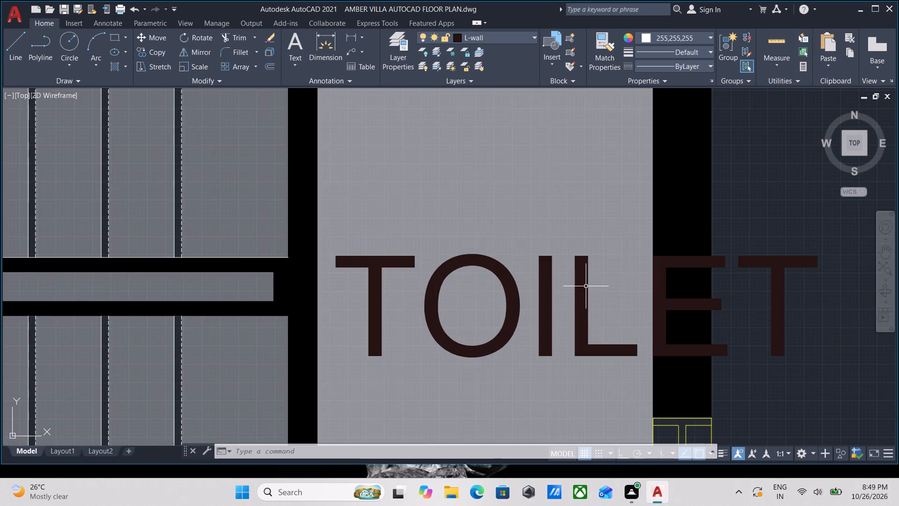
scroll(585, 286, down, 1)
middle_drag(585, 286, 595, 292)
scroll(595, 292, down, 1)
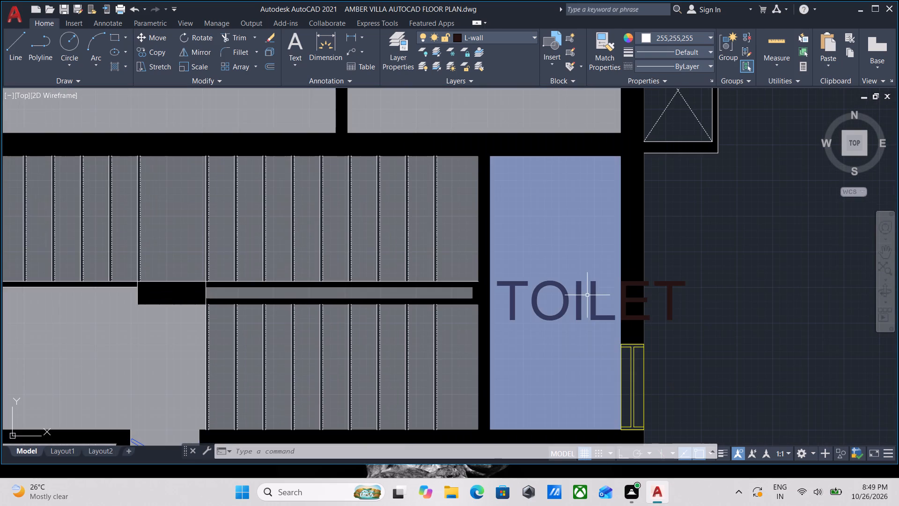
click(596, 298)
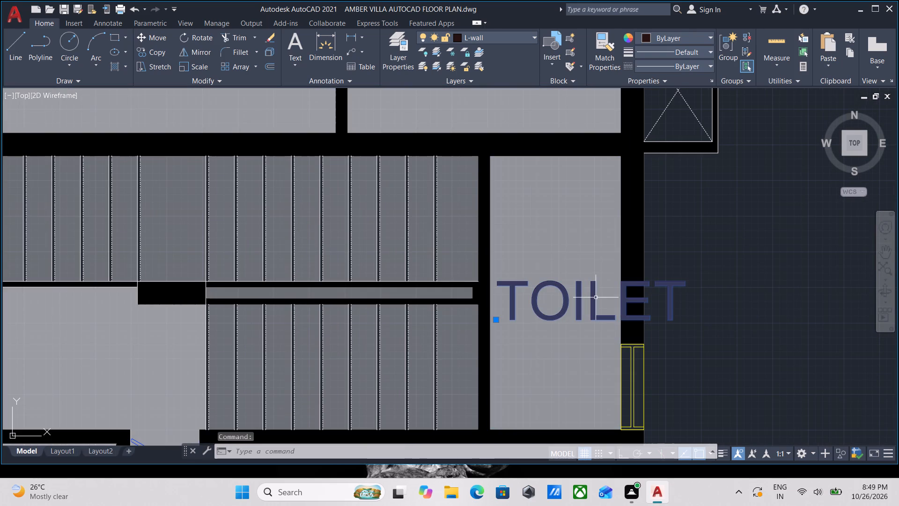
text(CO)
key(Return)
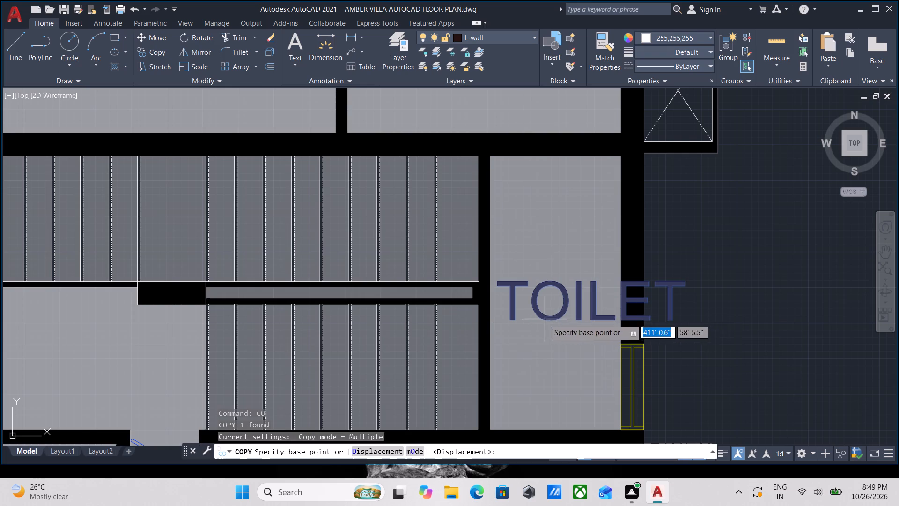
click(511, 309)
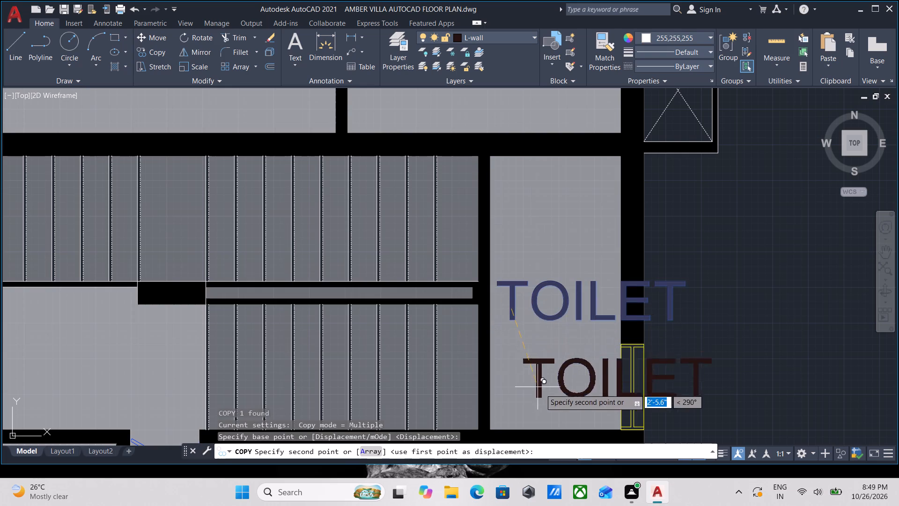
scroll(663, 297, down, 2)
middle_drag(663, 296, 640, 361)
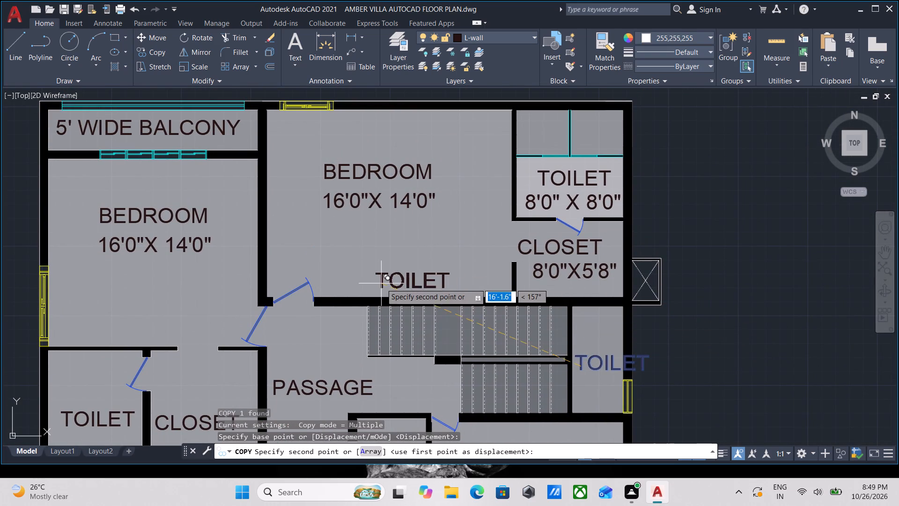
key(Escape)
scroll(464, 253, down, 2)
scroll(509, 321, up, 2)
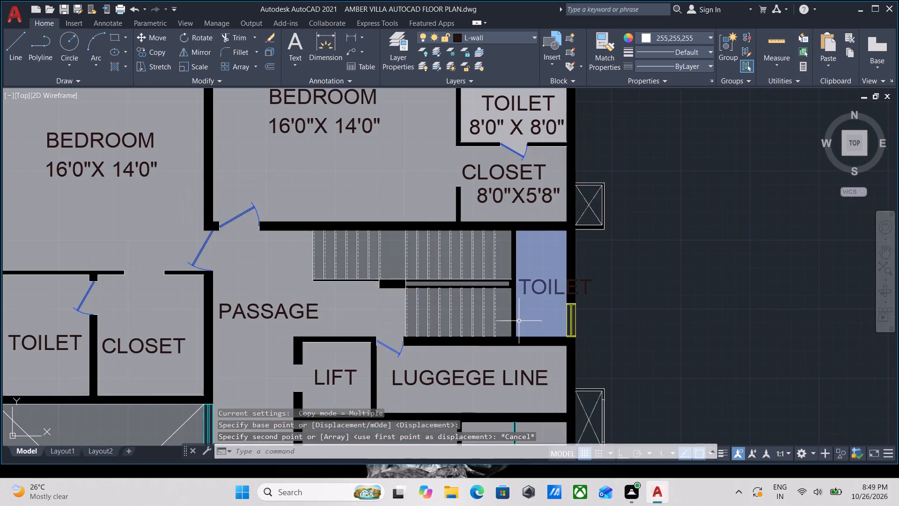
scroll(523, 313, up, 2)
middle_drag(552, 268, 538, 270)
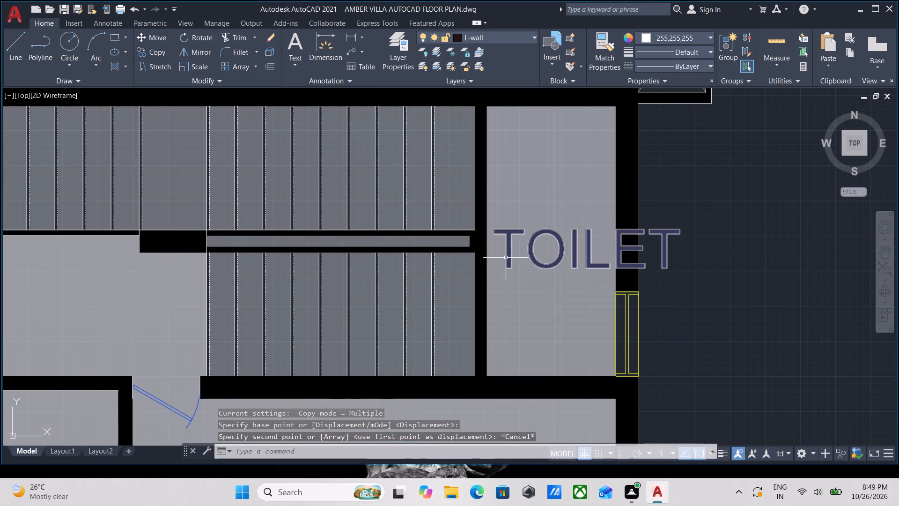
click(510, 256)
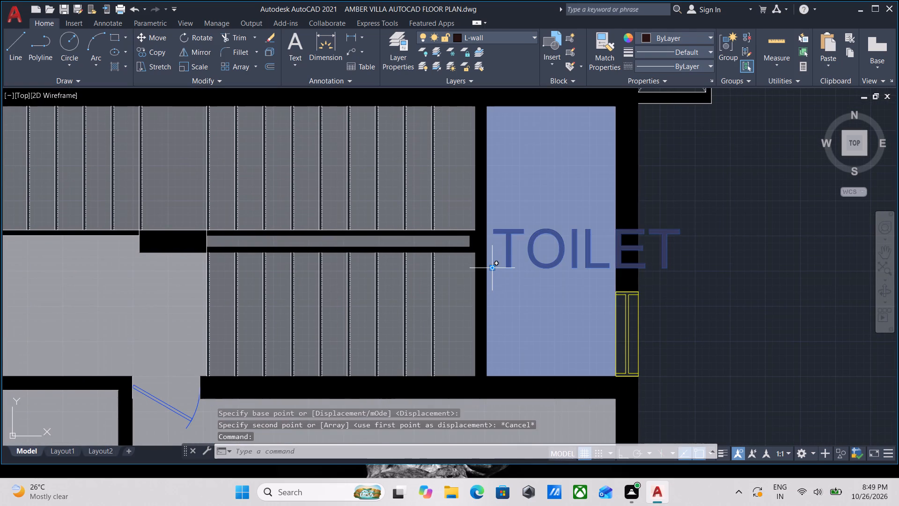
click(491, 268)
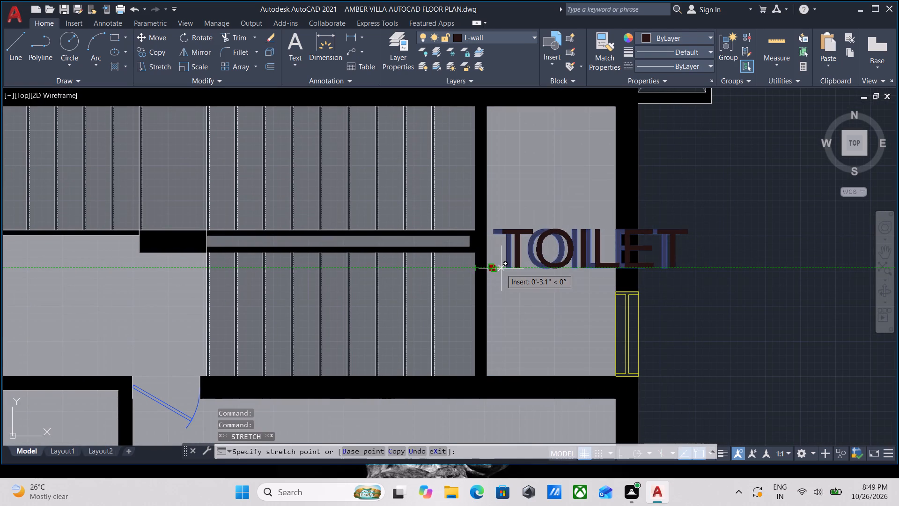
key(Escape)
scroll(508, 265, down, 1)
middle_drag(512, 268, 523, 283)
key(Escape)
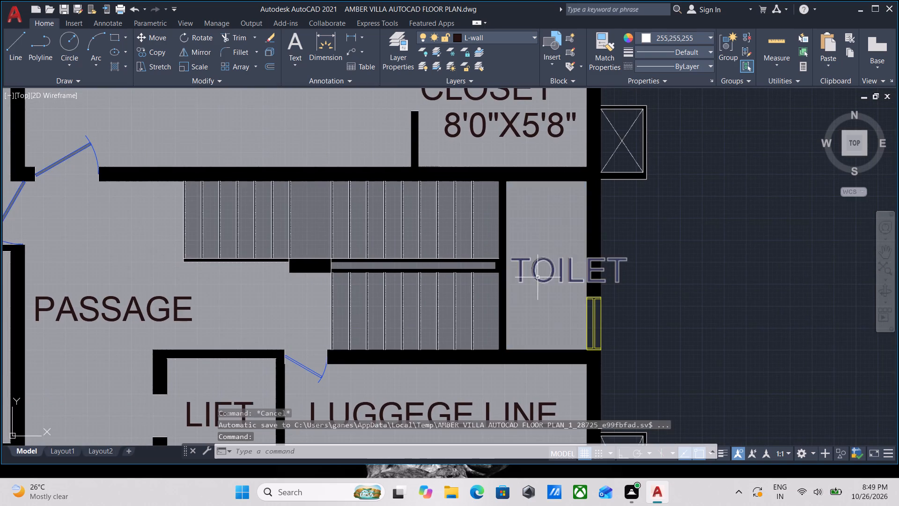
Examine how the TOILET label sits between the side walls of the narrow room east of the staircase.
scroll(538, 277, up, 2)
scroll(541, 273, down, 1)
middle_drag(541, 273, 542, 291)
scroll(537, 287, up, 2)
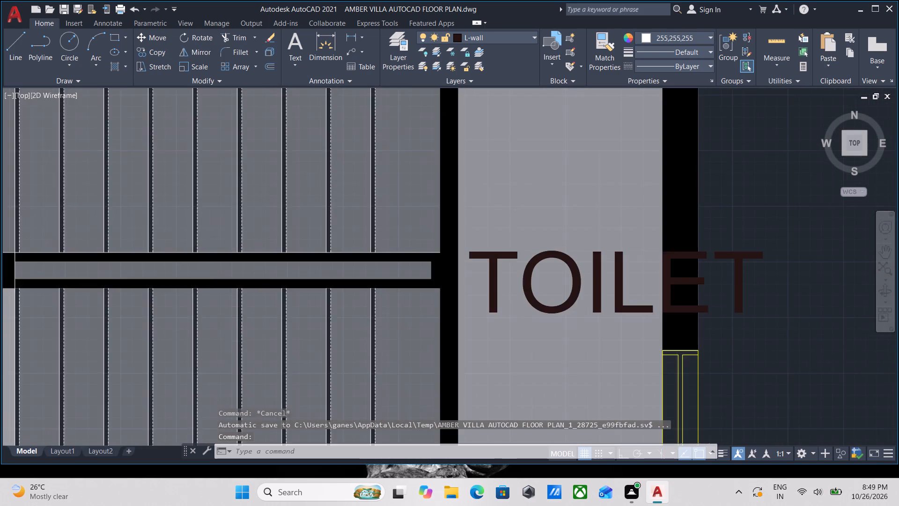
scroll(515, 276, down, 2)
middle_drag(517, 282, 520, 289)
scroll(521, 290, up, 2)
scroll(521, 290, down, 2)
middle_drag(521, 290, 525, 292)
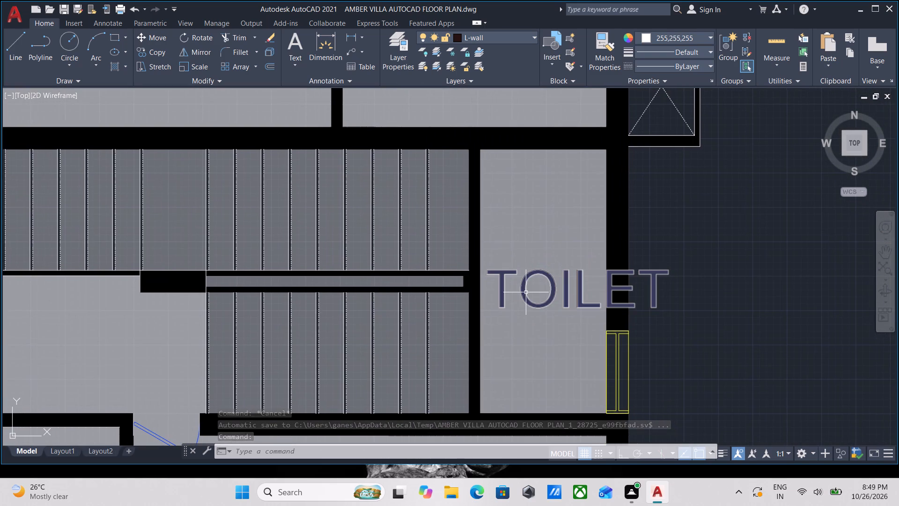
scroll(521, 295, up, 1)
scroll(521, 295, down, 1)
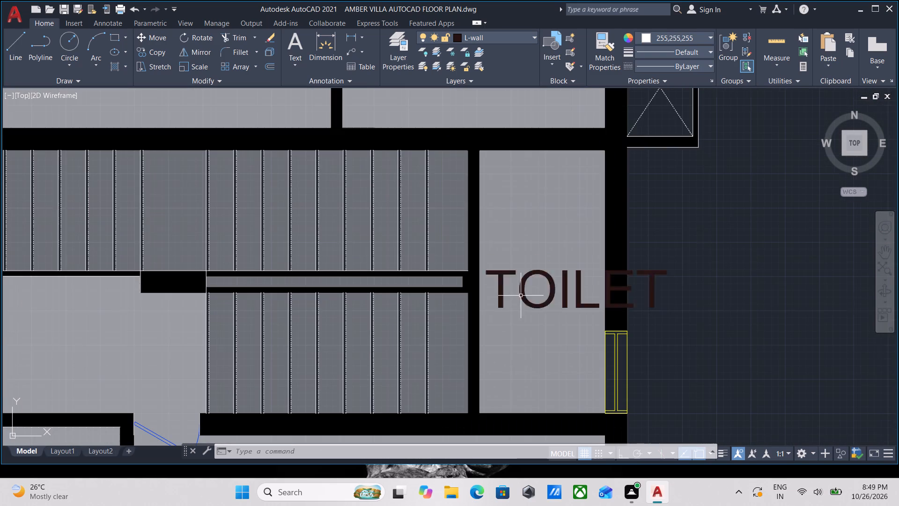
scroll(523, 298, up, 1)
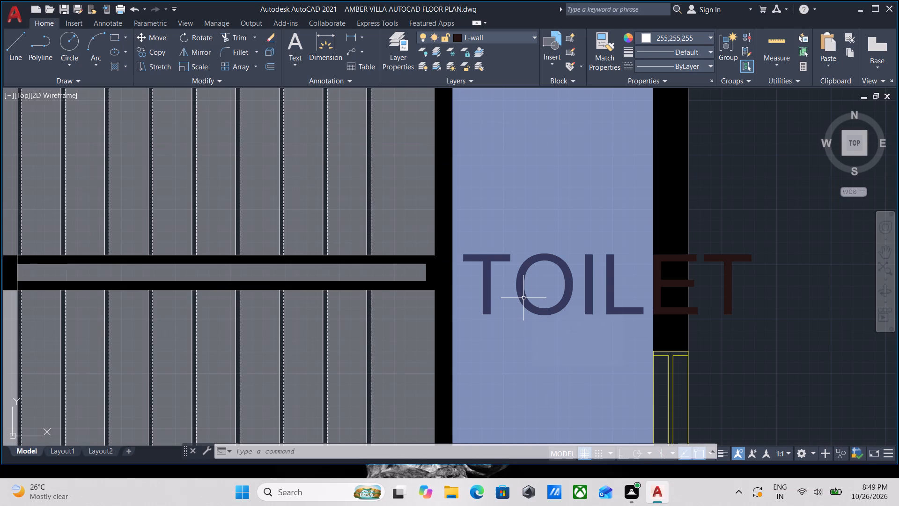
scroll(523, 298, down, 2)
middle_drag(523, 298, 518, 272)
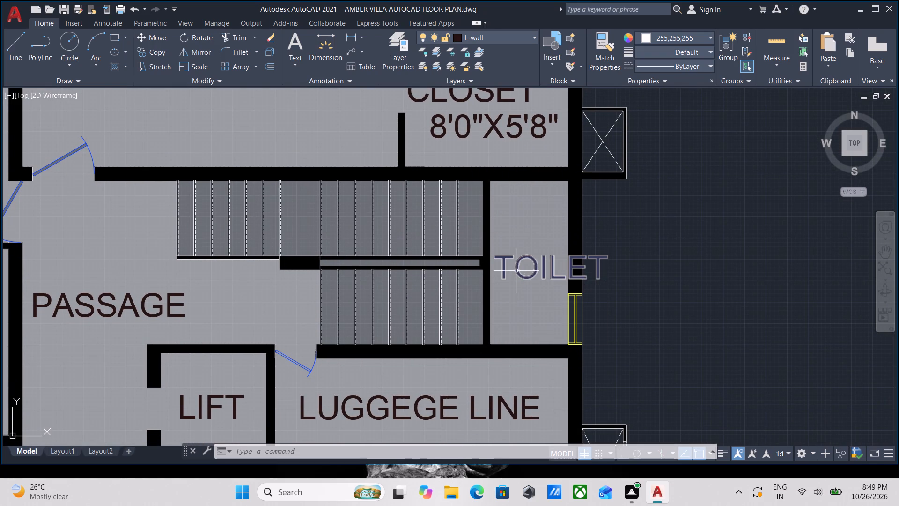
scroll(518, 274, up, 3)
scroll(503, 246, down, 1)
middle_drag(503, 246, 504, 246)
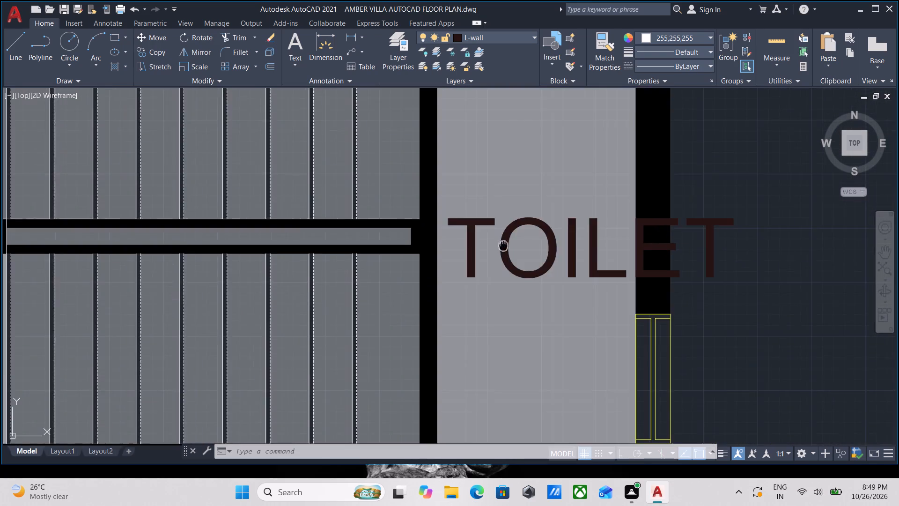
middle_drag(504, 246, 511, 256)
scroll(505, 247, down, 1)
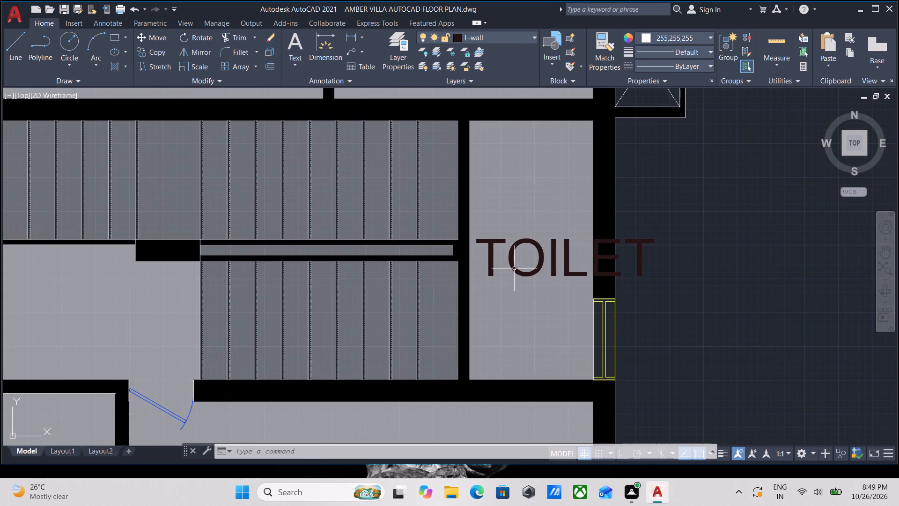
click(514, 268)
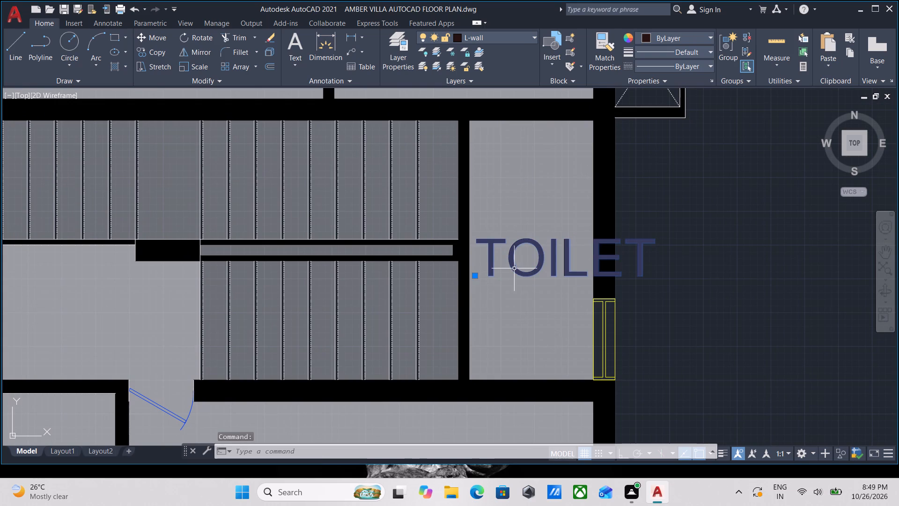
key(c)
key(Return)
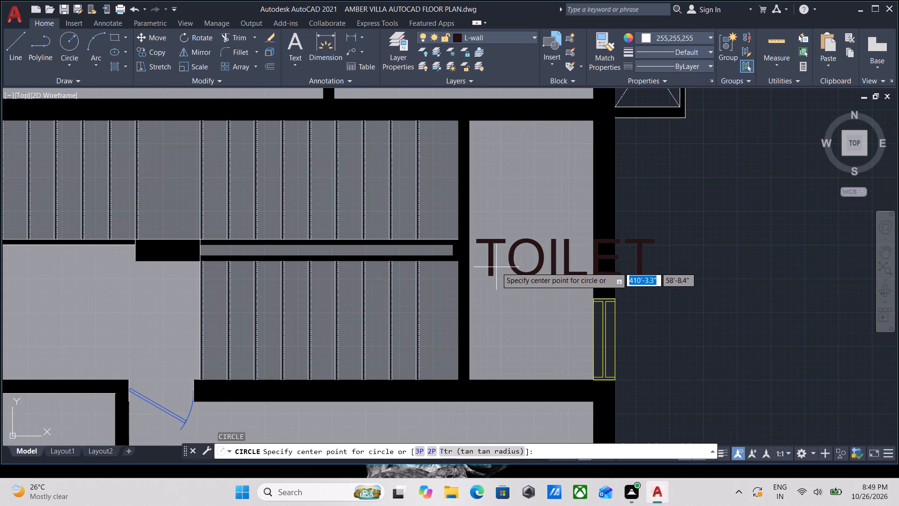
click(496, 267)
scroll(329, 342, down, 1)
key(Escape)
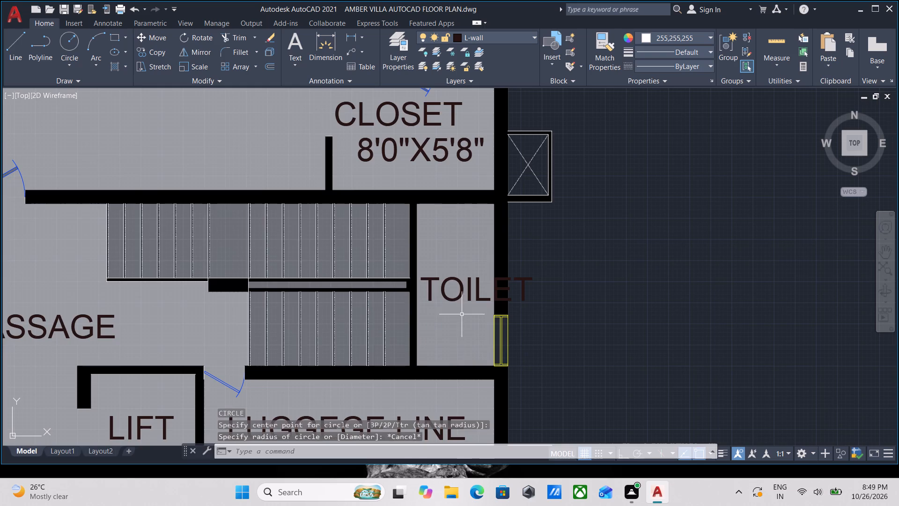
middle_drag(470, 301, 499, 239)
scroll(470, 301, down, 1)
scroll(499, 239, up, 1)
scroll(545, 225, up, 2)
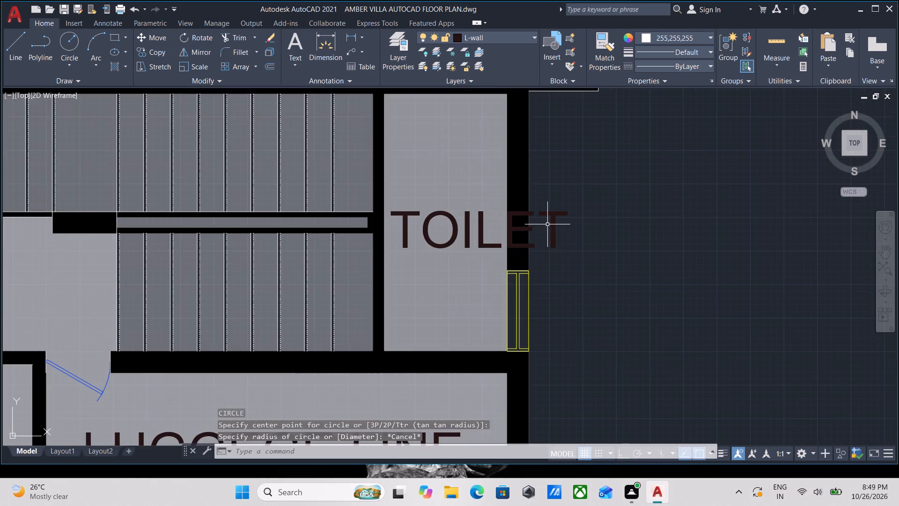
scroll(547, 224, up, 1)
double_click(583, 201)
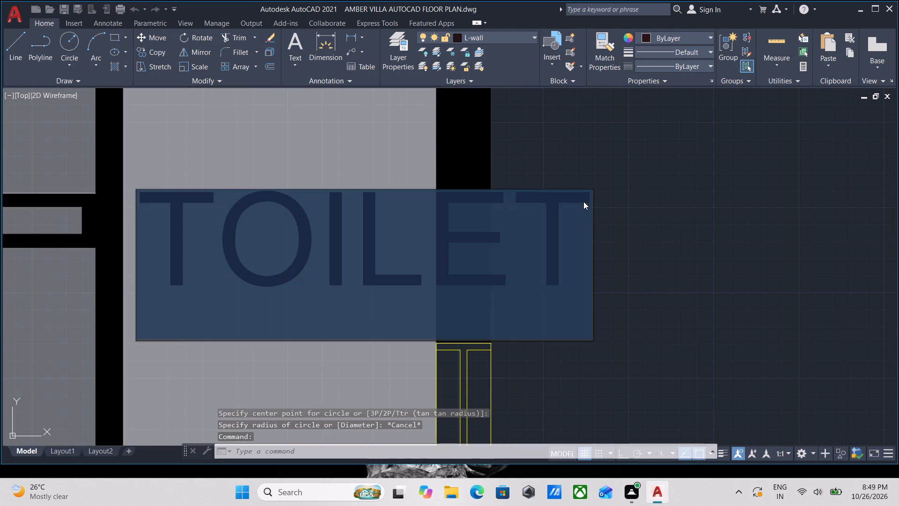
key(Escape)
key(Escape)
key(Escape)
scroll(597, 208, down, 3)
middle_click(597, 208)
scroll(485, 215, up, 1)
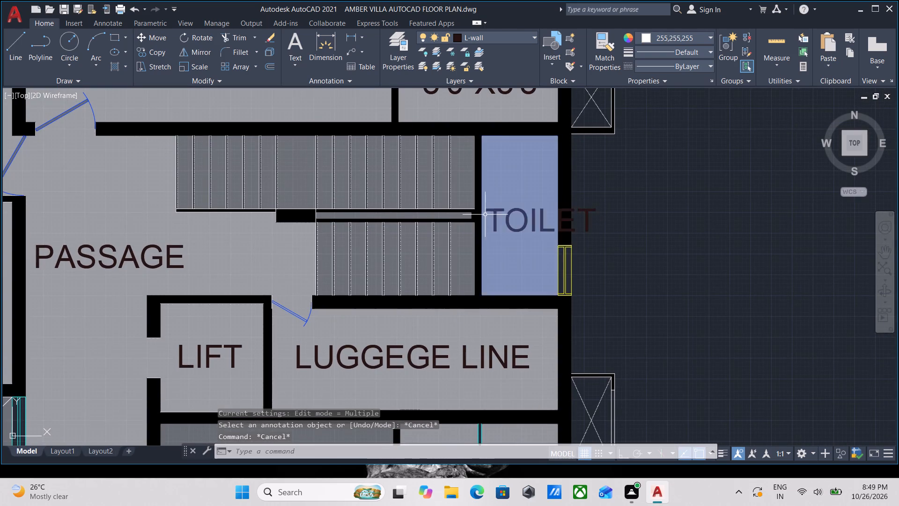
Shift the narrow room's TOILET label west so that it overlaps the western wall and ends at the eastern wall's outer face.
scroll(485, 215, up, 1)
click(511, 206)
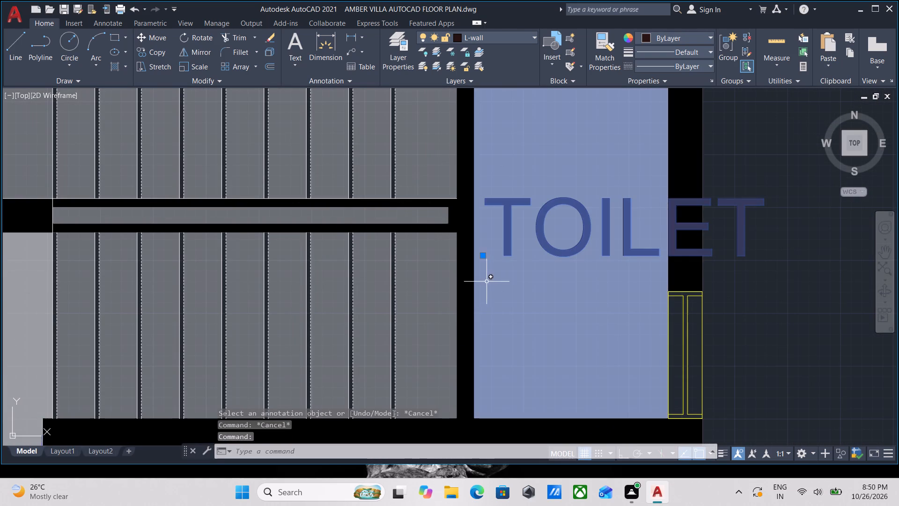
click(485, 255)
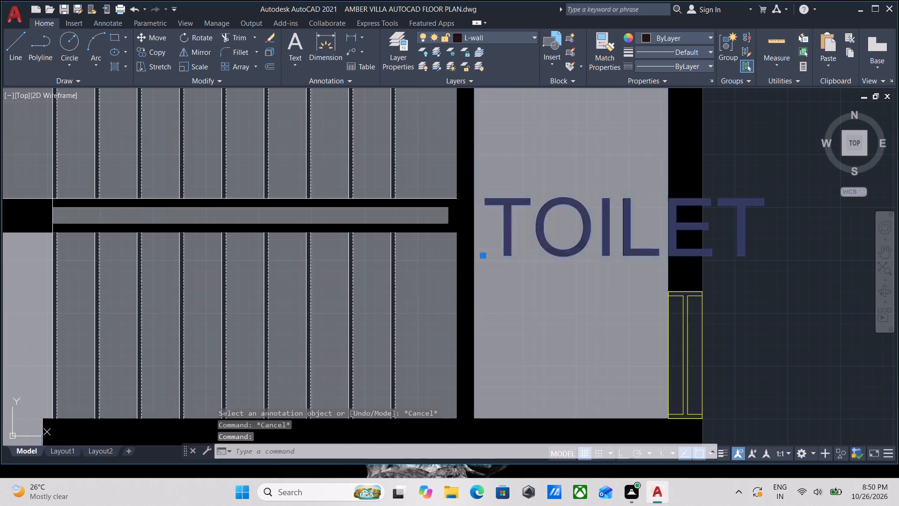
click(420, 254)
key(Escape)
scroll(471, 254, down, 1)
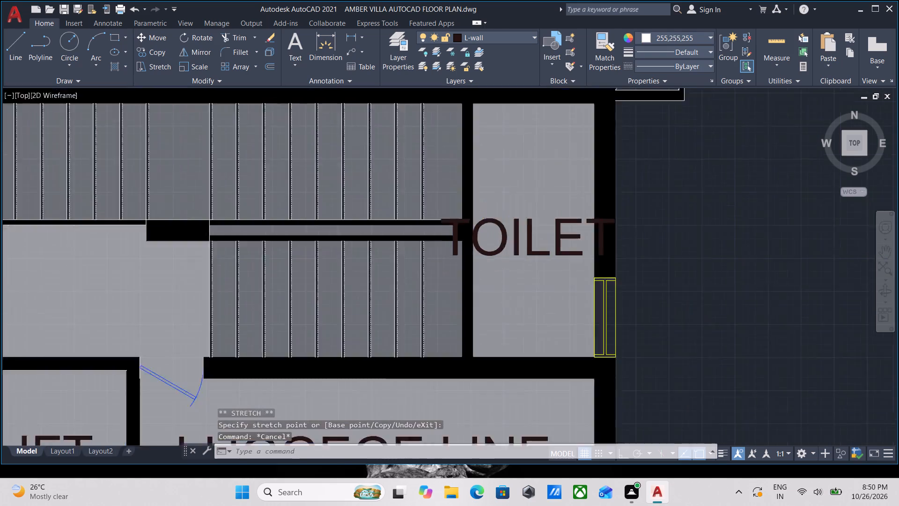
Examine the passage, the LIVING LOUNGE BELOW area and the wall piece at its southeast corner.
scroll(471, 254, down, 2)
middle_drag(471, 254, 531, 262)
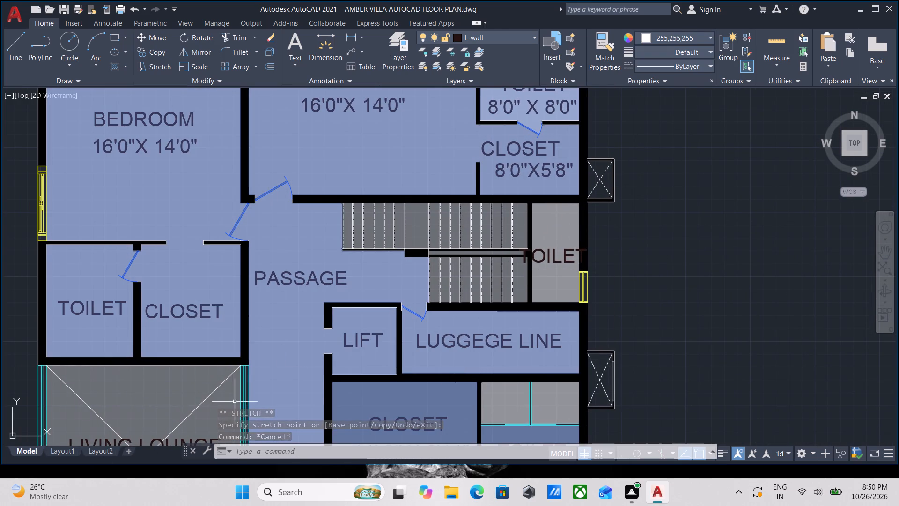
scroll(296, 319, down, 1)
middle_drag(324, 272, 346, 229)
scroll(328, 262, down, 1)
scroll(350, 260, up, 2)
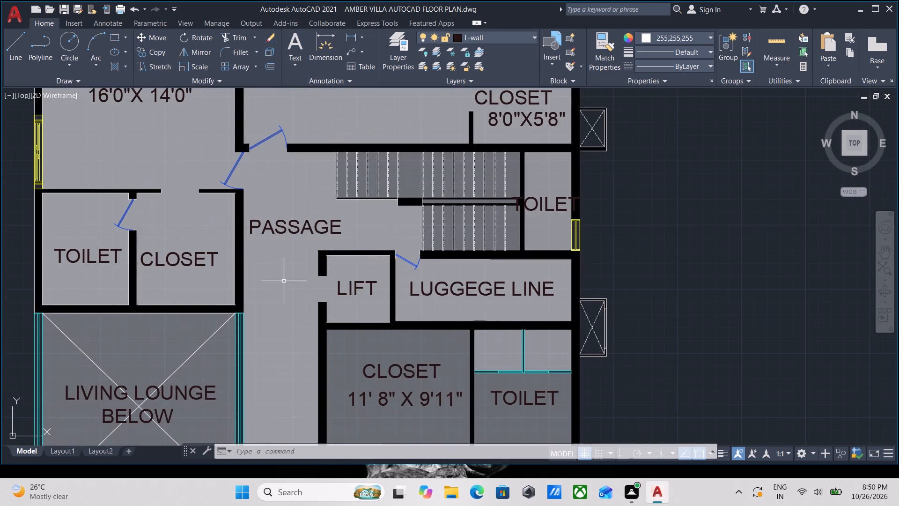
middle_drag(284, 281, 371, 188)
middle_drag(329, 340, 365, 256)
scroll(358, 345, up, 1)
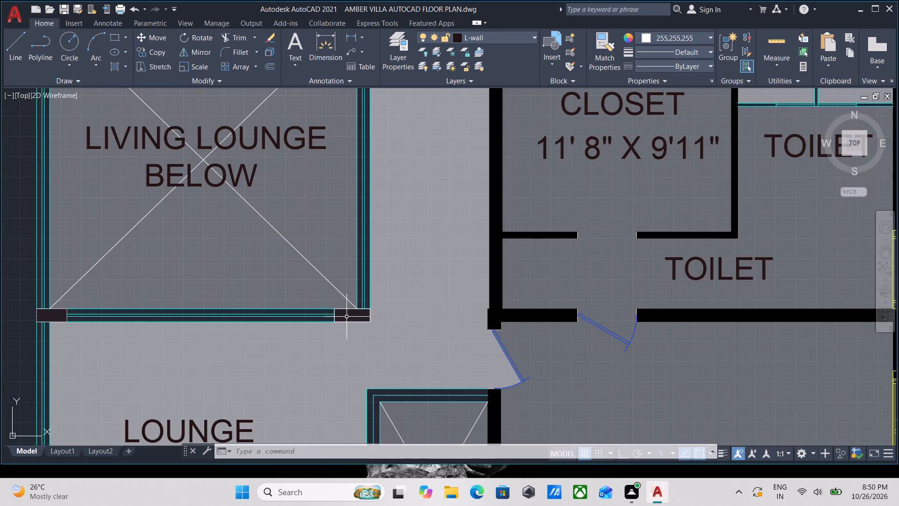
scroll(346, 298, up, 2)
scroll(398, 320, down, 2)
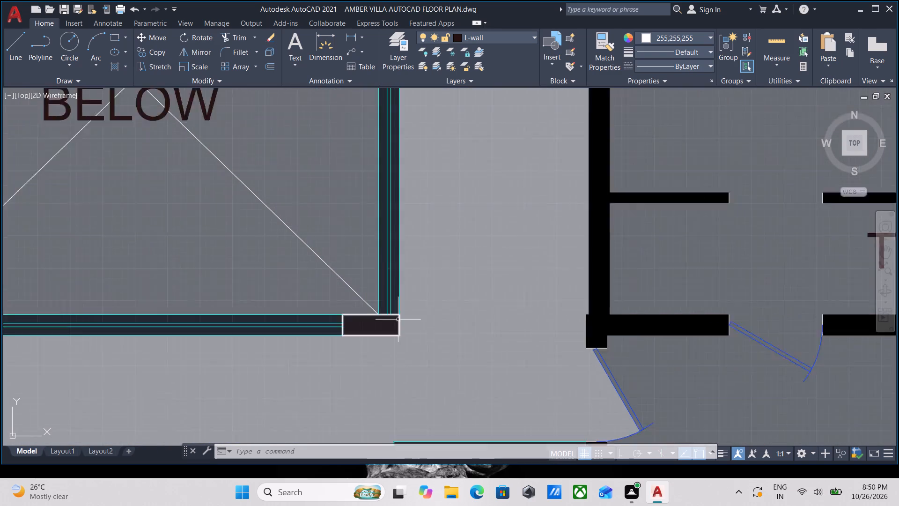
middle_drag(405, 305, 434, 280)
scroll(444, 268, down, 3)
middle_drag(444, 268, 465, 349)
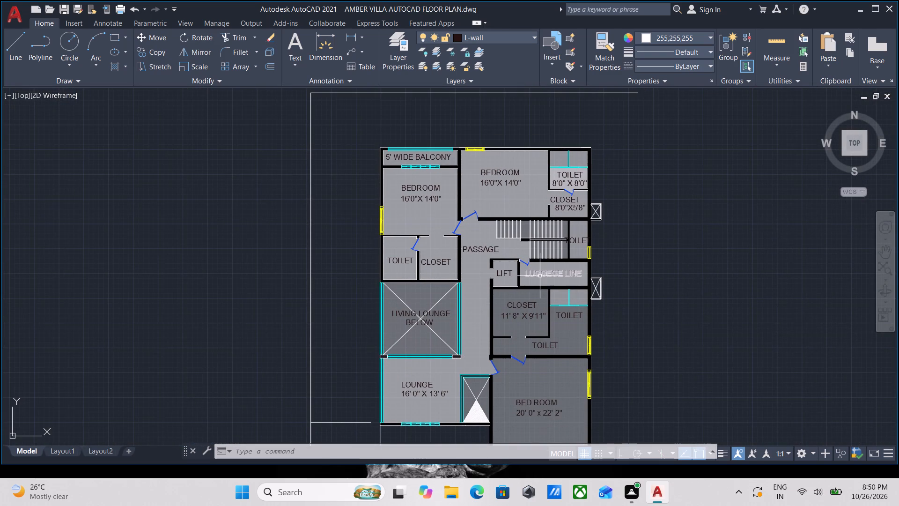
Examine the room labels around the passage and in the northeast TOILET and CLOSET.
scroll(562, 274, up, 2)
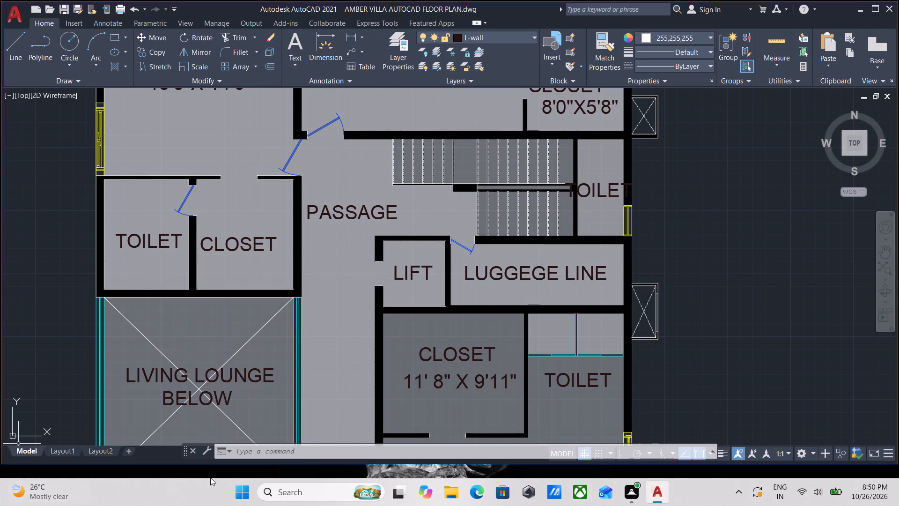
scroll(372, 217, down, 2)
middle_drag(352, 175, 361, 208)
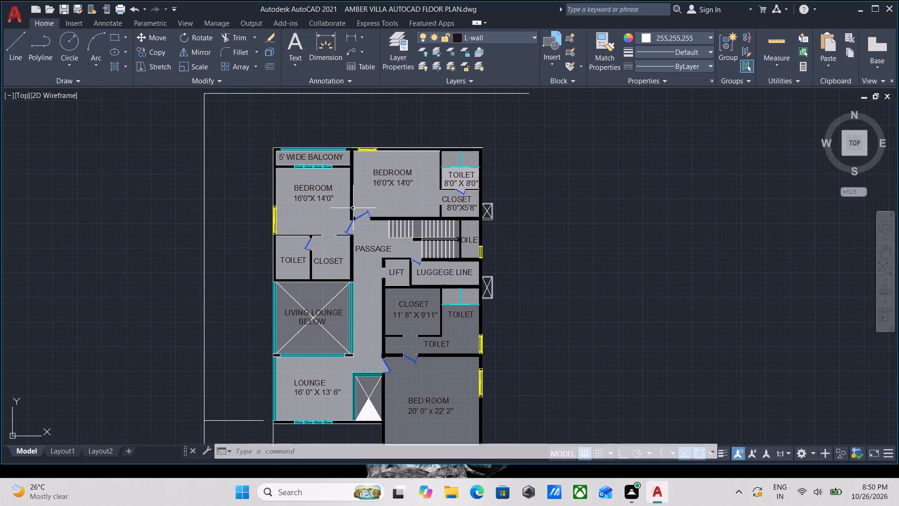
scroll(425, 163, up, 2)
middle_drag(522, 188, 402, 212)
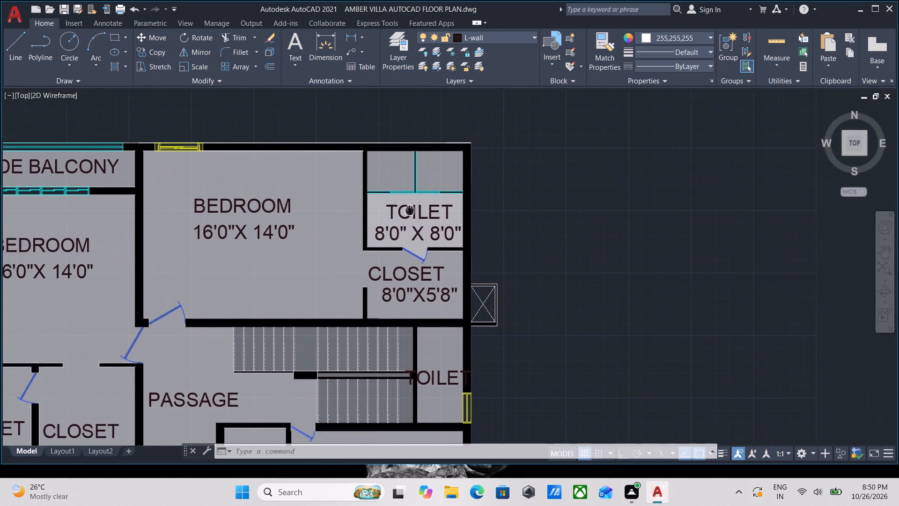
middle_drag(402, 212, 400, 213)
scroll(403, 226, up, 1)
middle_drag(403, 226, 402, 233)
scroll(391, 223, up, 1)
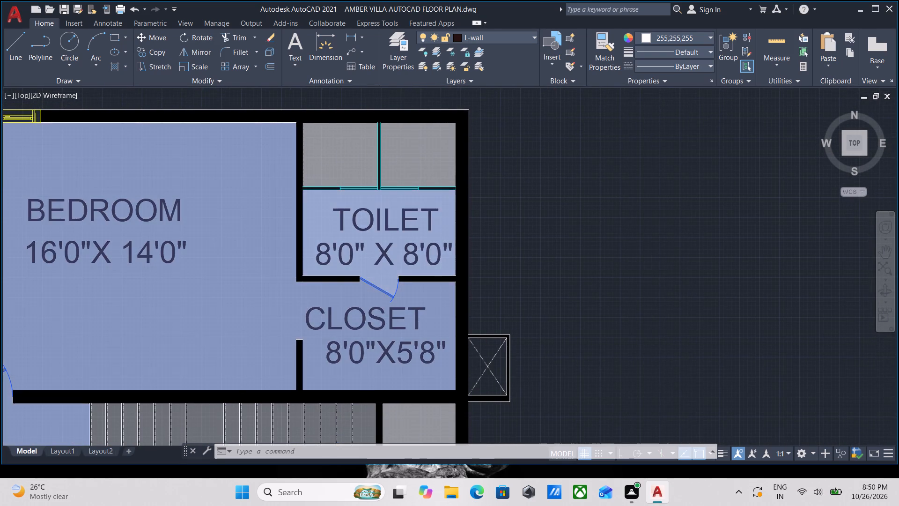
Examine the northeast TOILET and CLOSET labels and the overall plan down to the LOUNGE and large BED ROOM.
middle_drag(391, 223, 430, 269)
scroll(424, 267, up, 1)
scroll(372, 246, down, 3)
middle_drag(372, 246, 377, 244)
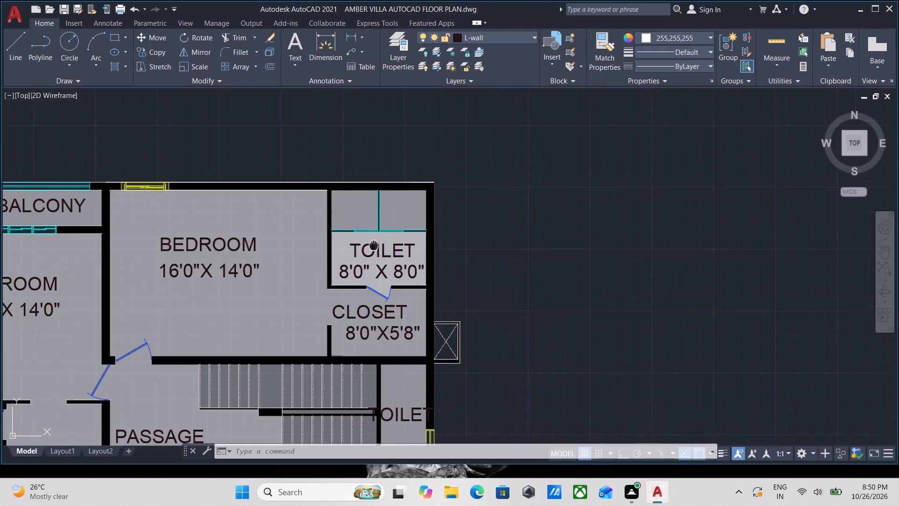
middle_drag(377, 244, 486, 201)
scroll(310, 283, down, 2)
middle_drag(310, 283, 344, 205)
scroll(275, 362, down, 1)
middle_drag(275, 362, 350, 253)
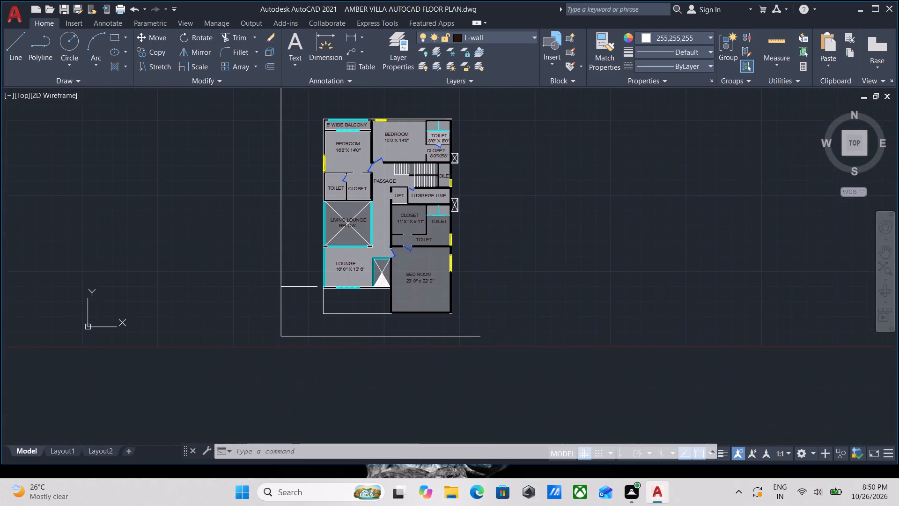
scroll(338, 292, up, 2)
middle_drag(334, 298, 353, 260)
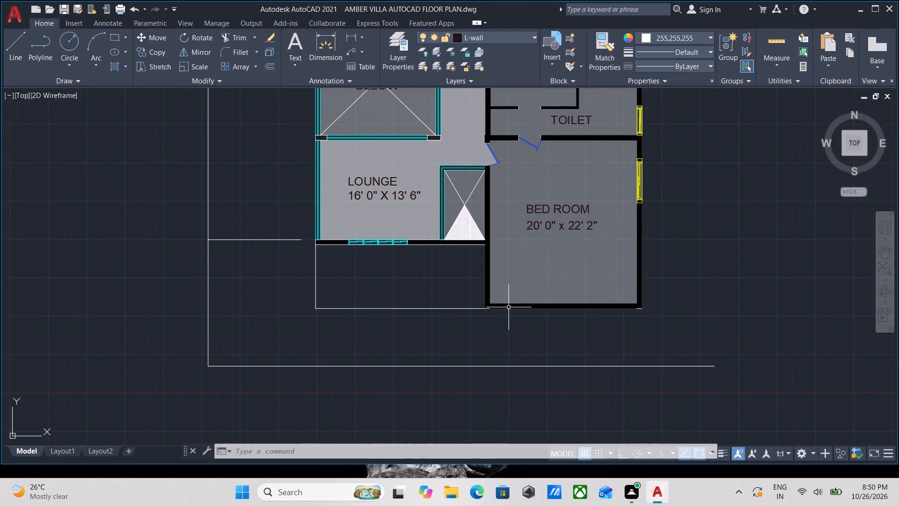
Examine the thin line meeting the BED ROOM's southwest corner and the outlines south and west of the LOUNGE.
scroll(509, 307, up, 3)
scroll(363, 300, up, 2)
drag(381, 339, 376, 333)
click(347, 298)
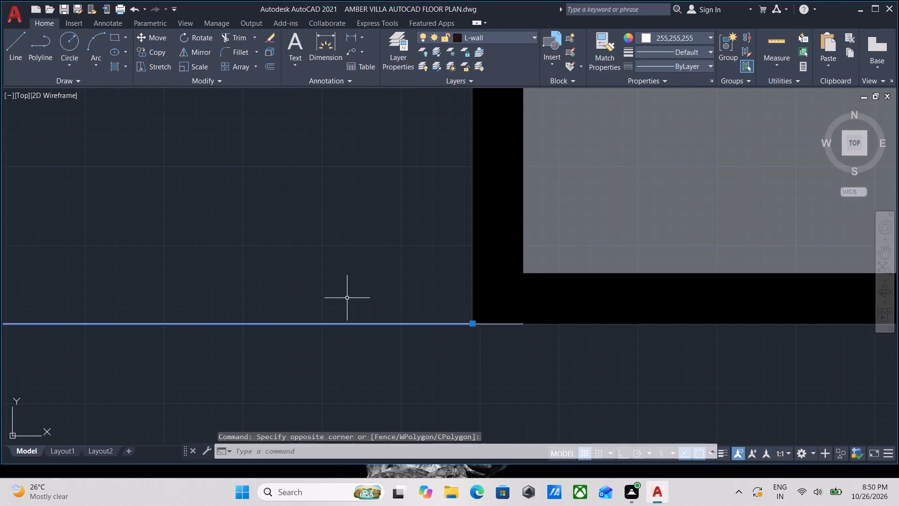
scroll(347, 298, down, 2)
middle_drag(347, 298, 400, 320)
scroll(484, 354, up, 2)
key(Escape)
scroll(373, 292, up, 3)
scroll(492, 375, down, 3)
middle_drag(492, 370, 506, 360)
scroll(490, 371, down, 2)
scroll(496, 362, up, 1)
scroll(226, 290, down, 3)
middle_drag(226, 290, 318, 289)
middle_drag(145, 288, 282, 275)
scroll(186, 287, down, 1)
scroll(281, 275, up, 1)
middle_drag(237, 275, 336, 318)
middle_drag(258, 260, 285, 274)
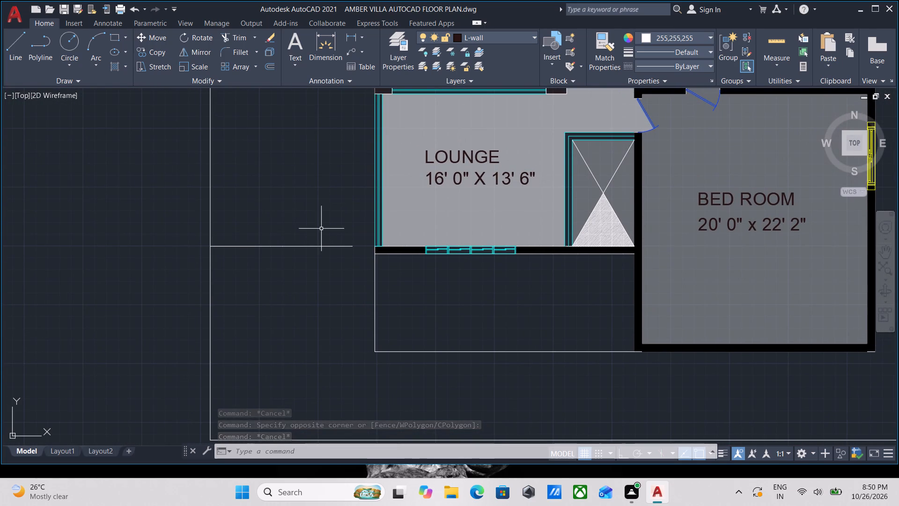
Examine the two pieces of the loose horizontal line west of the LOUNGE's south wall, selecting them to check their extent.
scroll(324, 235, up, 1)
click(379, 253)
click(305, 246)
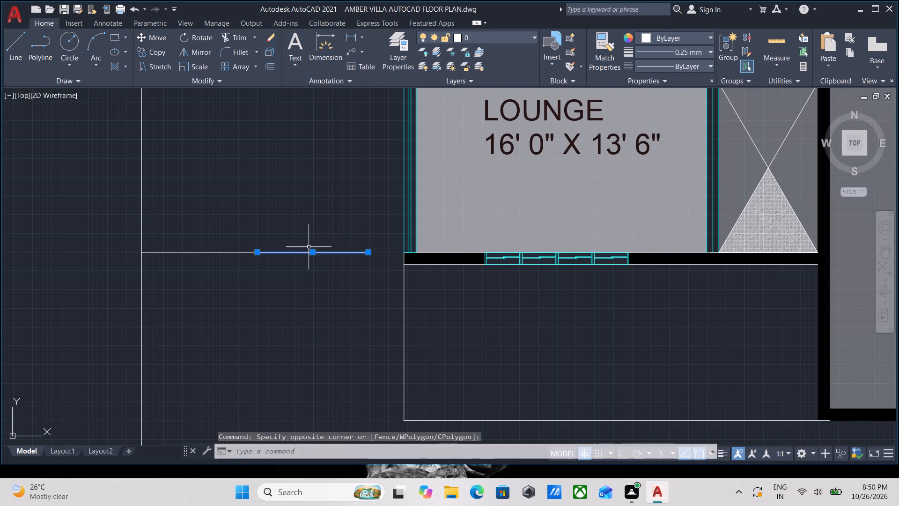
key(Escape)
click(277, 275)
click(230, 227)
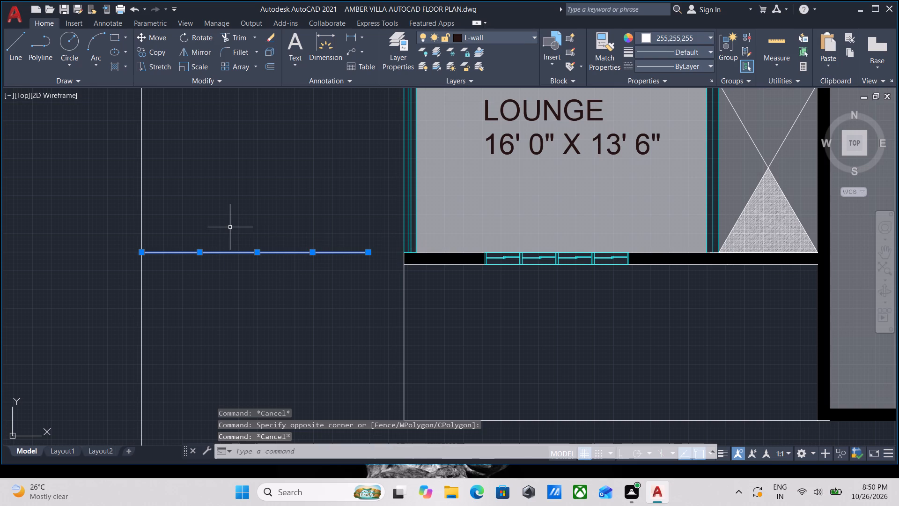
key(Escape)
drag(281, 287, 277, 283)
click(228, 224)
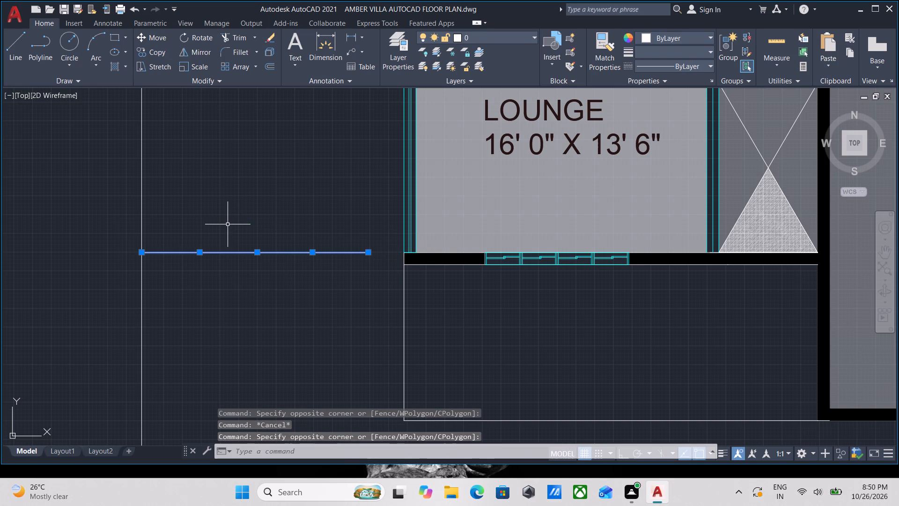
scroll(228, 224, down, 1)
middle_drag(228, 224, 286, 275)
scroll(282, 273, down, 2)
middle_drag(282, 273, 274, 282)
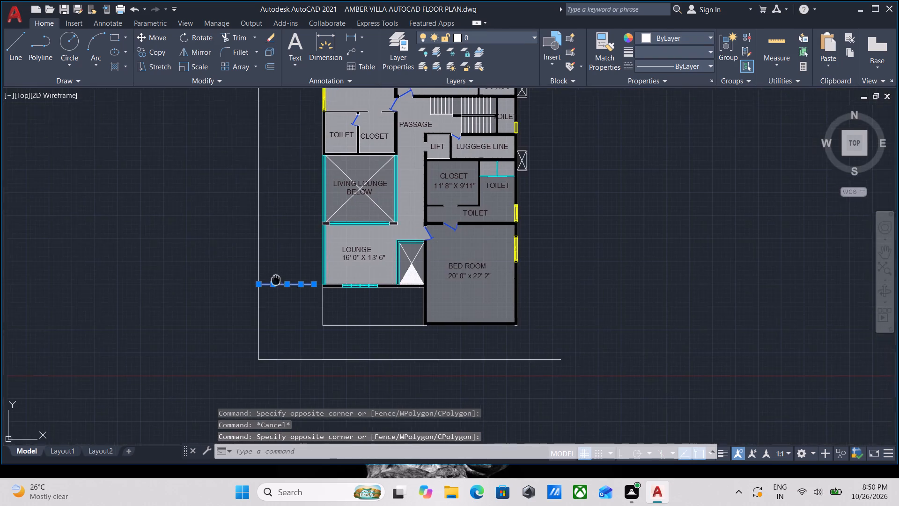
middle_drag(274, 282, 270, 307)
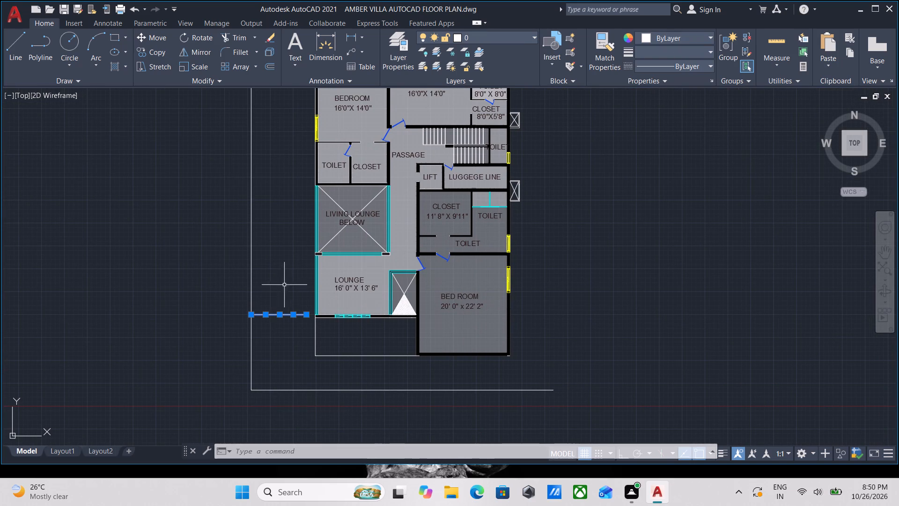
scroll(291, 273, down, 1)
scroll(467, 251, up, 2)
middle_drag(464, 196, 489, 246)
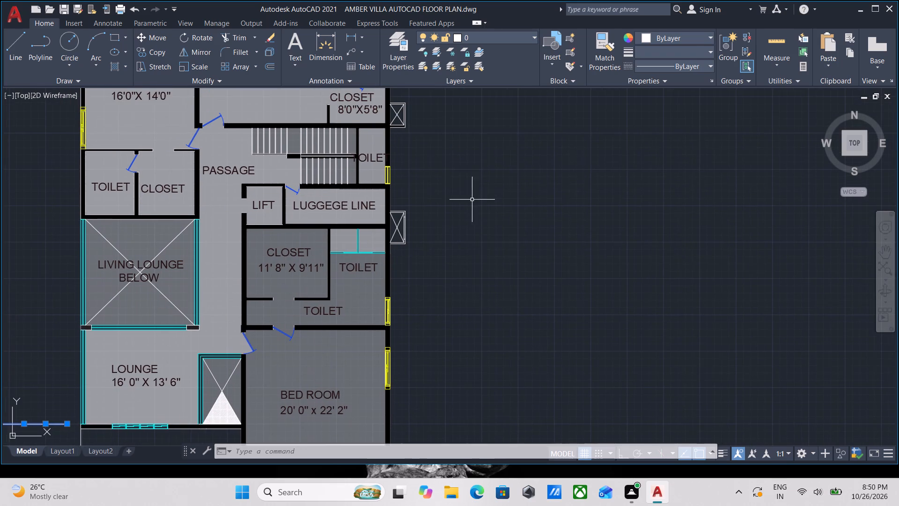
scroll(470, 207, down, 2)
key(Escape)
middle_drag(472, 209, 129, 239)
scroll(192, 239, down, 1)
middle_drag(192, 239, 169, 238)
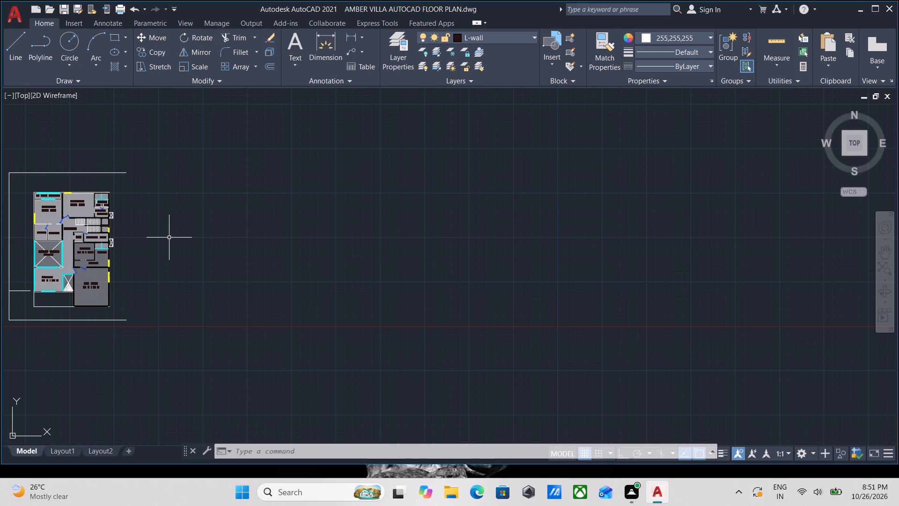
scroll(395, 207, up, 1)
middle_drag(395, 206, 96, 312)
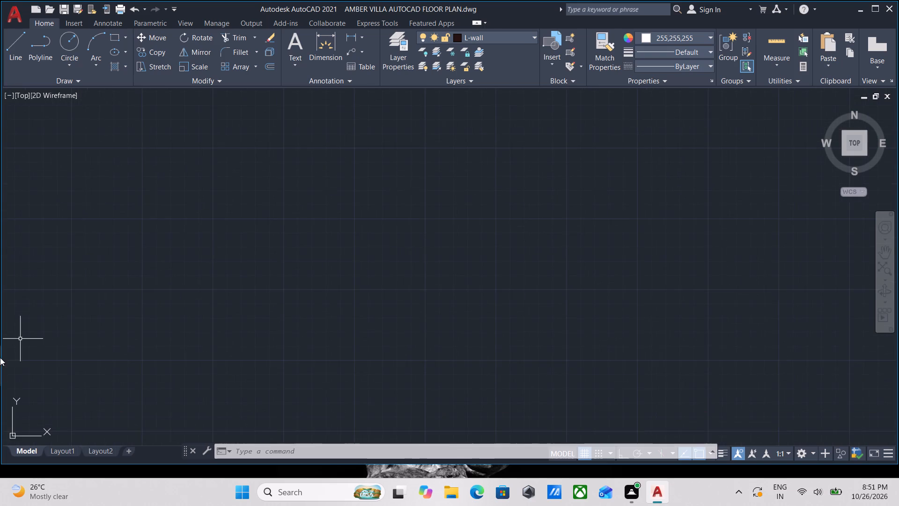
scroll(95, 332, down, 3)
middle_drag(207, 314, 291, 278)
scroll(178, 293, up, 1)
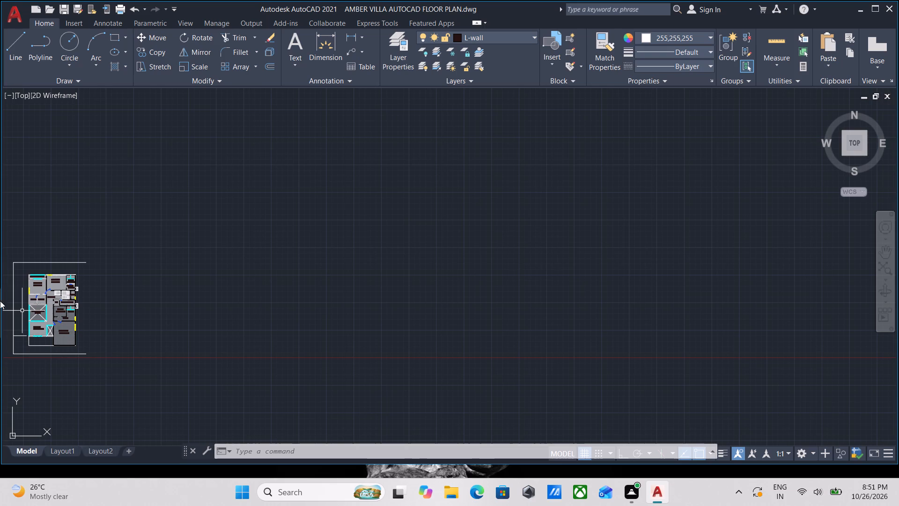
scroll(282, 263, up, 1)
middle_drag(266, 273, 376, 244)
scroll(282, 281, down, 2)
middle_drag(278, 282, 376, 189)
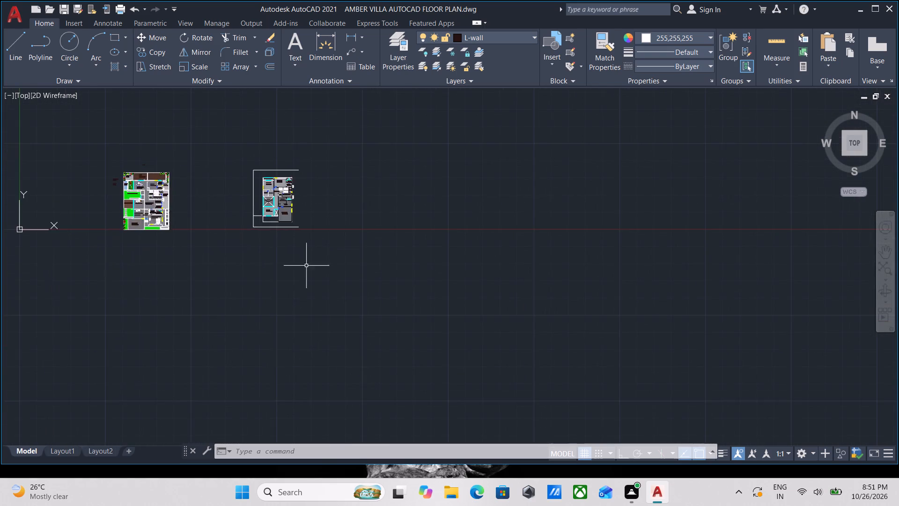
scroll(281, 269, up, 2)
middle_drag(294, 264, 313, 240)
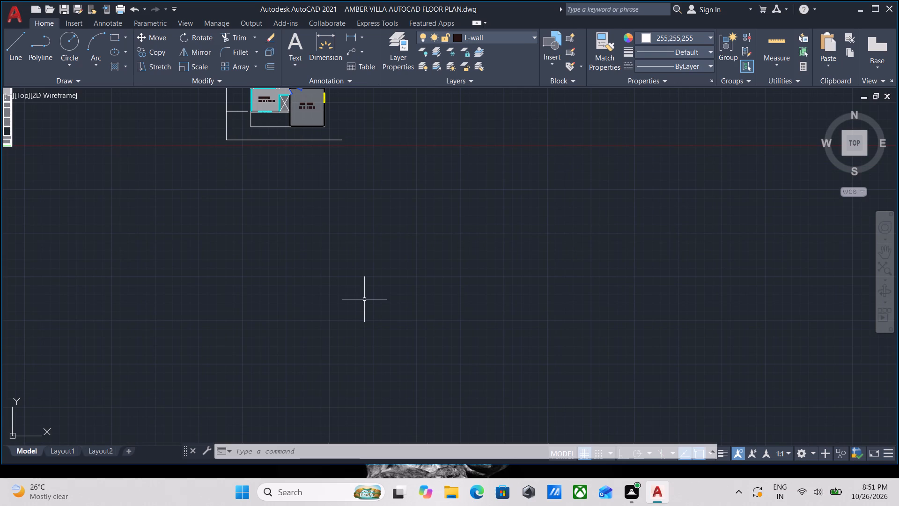
Examine the outer wall edge at the BED ROOM's southeast corner and the boundary line south of it.
scroll(211, 217, down, 2)
scroll(265, 175, up, 3)
scroll(211, 188, up, 1)
scroll(239, 213, up, 2)
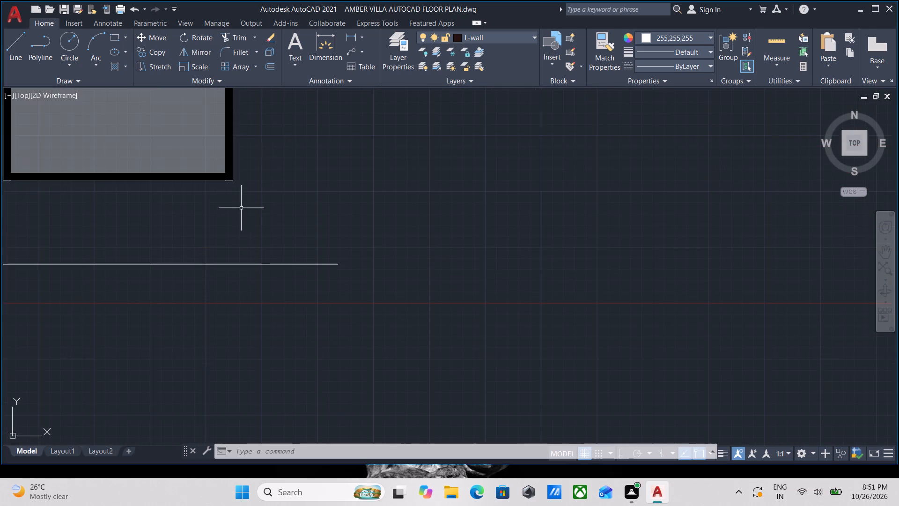
scroll(215, 177, up, 6)
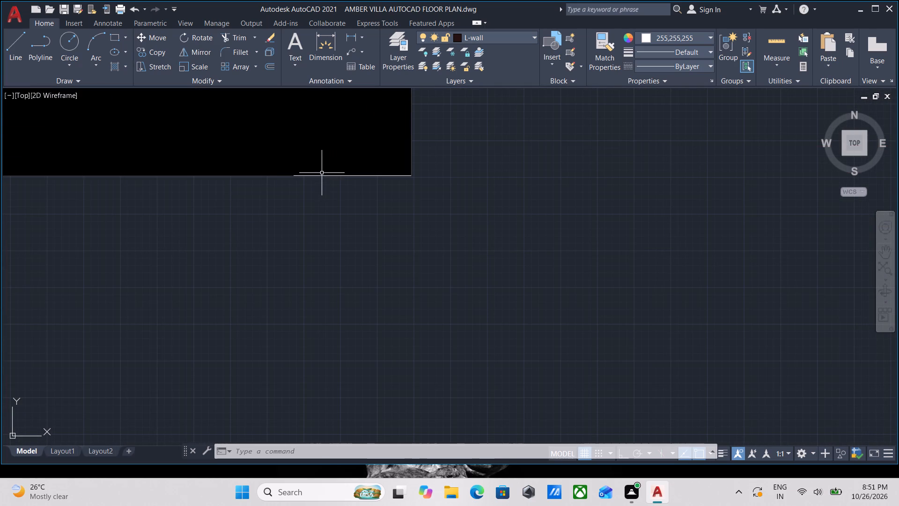
scroll(320, 179, down, 5)
scroll(295, 264, down, 2)
middle_drag(295, 264, 381, 237)
scroll(381, 237, up, 1)
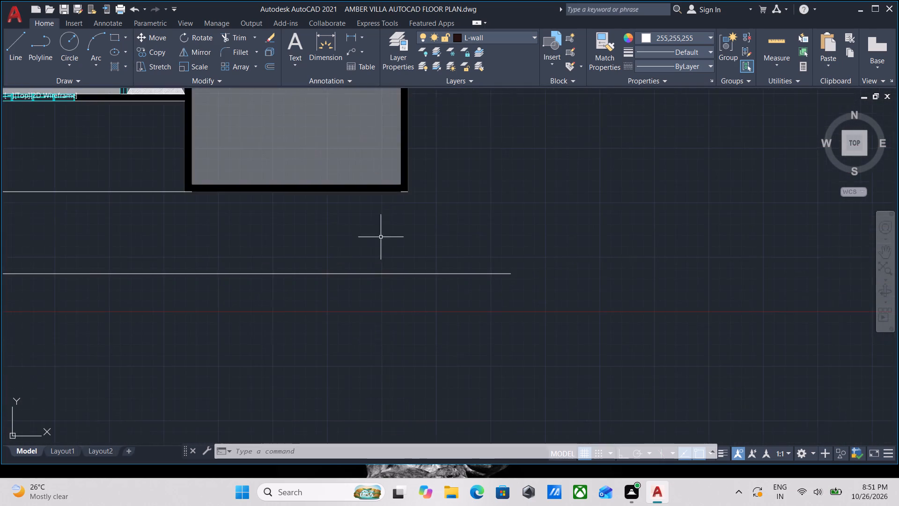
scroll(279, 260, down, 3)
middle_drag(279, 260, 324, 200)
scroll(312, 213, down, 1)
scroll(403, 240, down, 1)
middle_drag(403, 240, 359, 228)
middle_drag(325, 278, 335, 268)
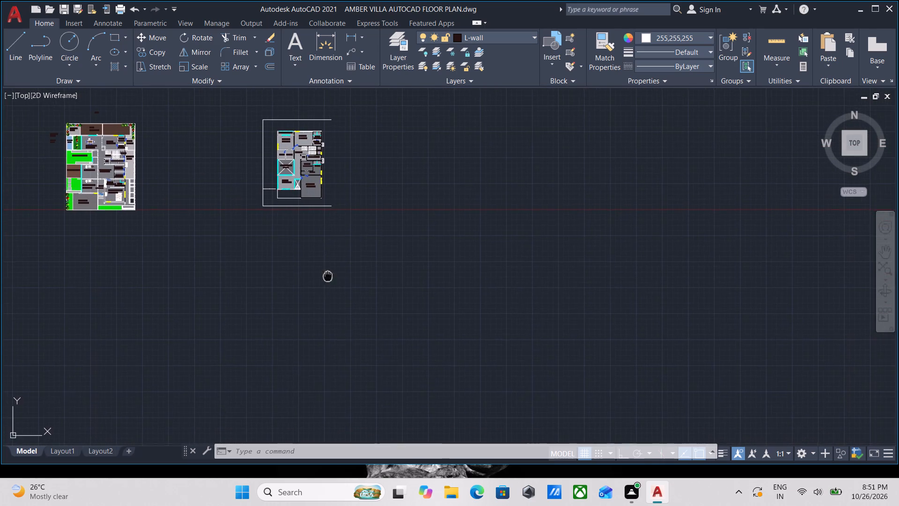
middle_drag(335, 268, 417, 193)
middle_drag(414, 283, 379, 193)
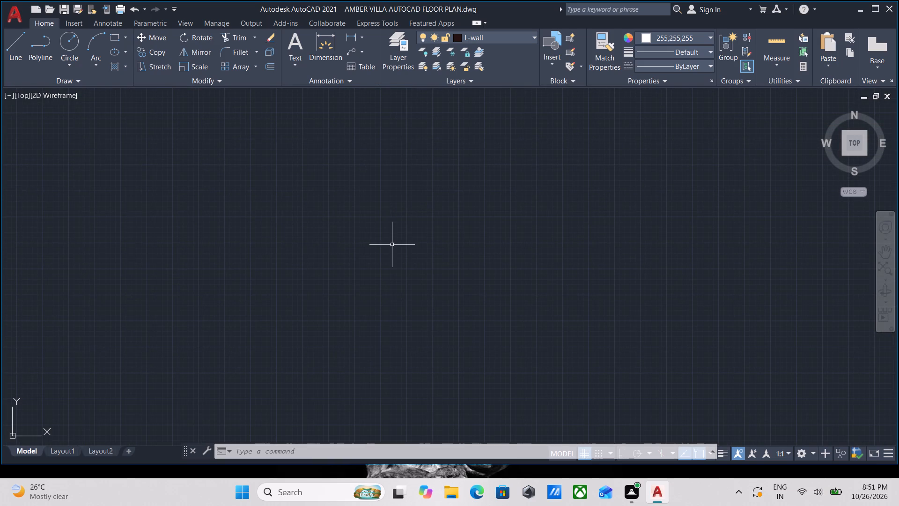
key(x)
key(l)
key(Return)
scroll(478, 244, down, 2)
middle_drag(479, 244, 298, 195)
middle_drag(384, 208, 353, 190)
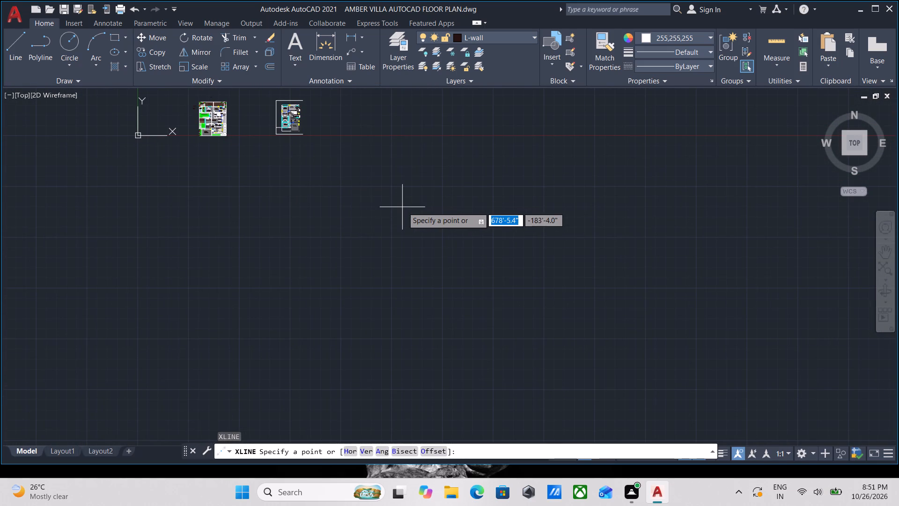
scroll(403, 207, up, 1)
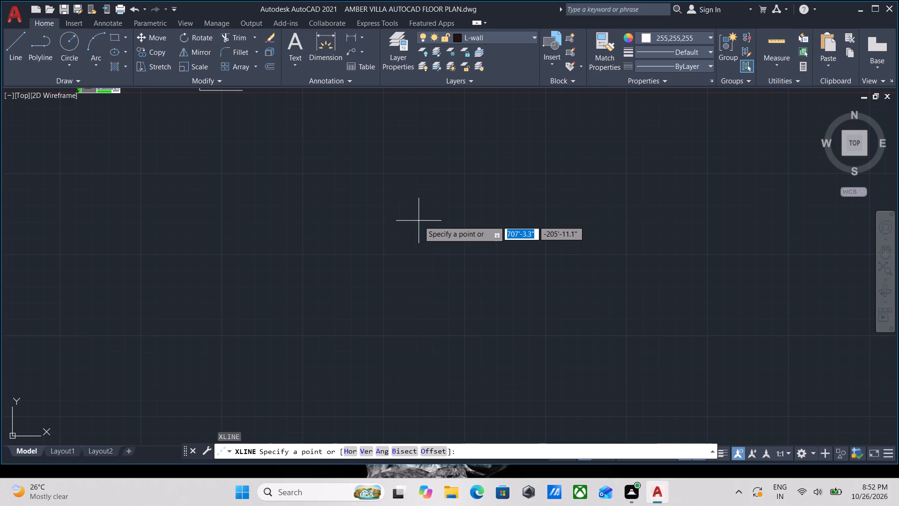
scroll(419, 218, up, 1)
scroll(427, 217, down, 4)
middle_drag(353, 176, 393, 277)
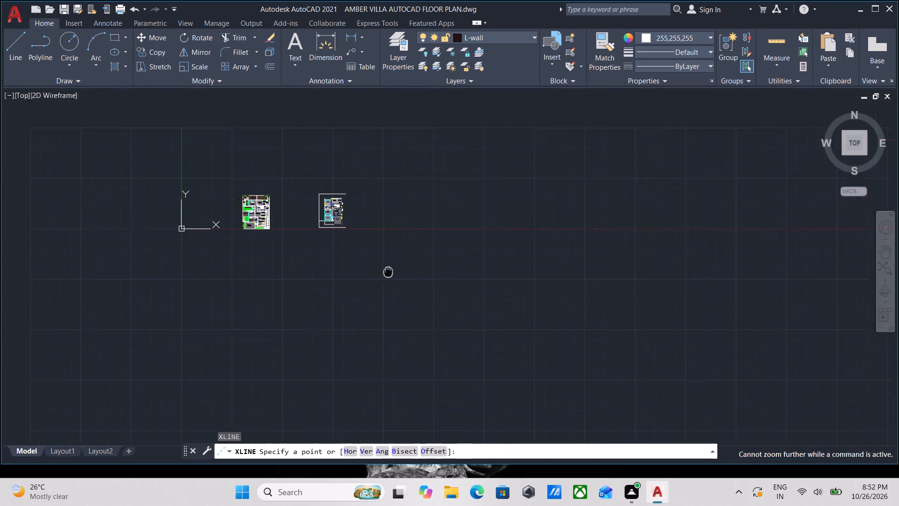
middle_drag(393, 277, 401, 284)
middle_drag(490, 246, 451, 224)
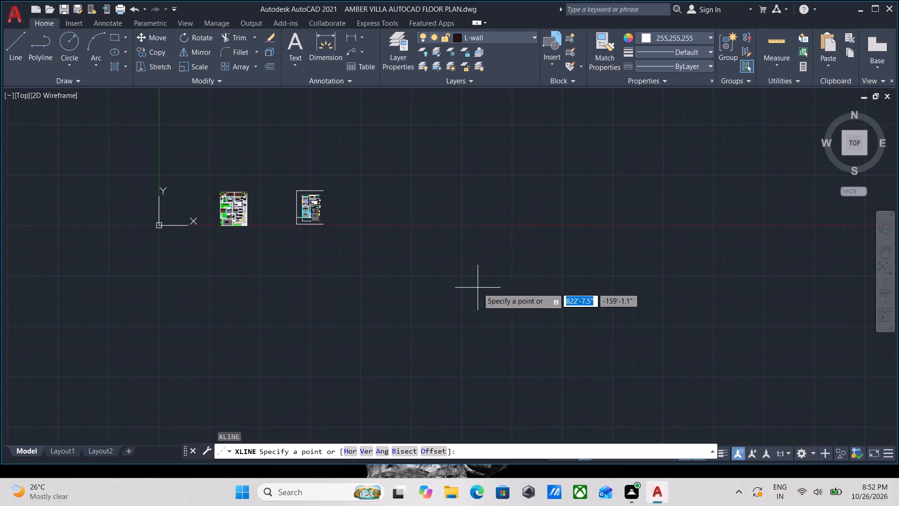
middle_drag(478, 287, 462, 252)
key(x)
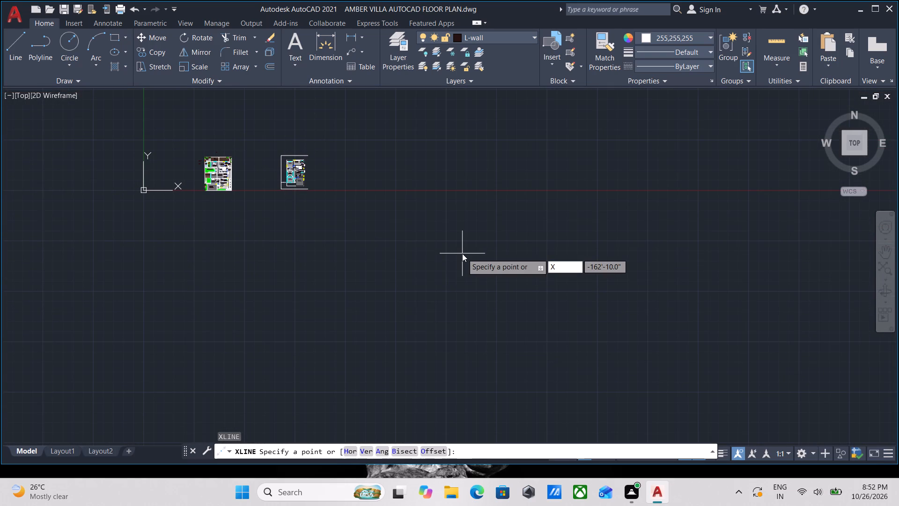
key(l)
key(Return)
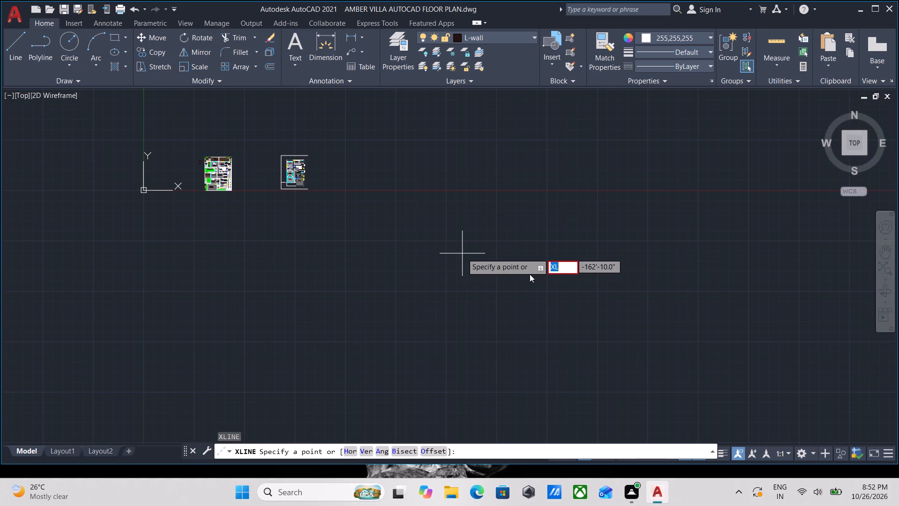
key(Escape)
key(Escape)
Erase both pieces of the loose horizontal line between the west boundary line and the LOUNGE's south wall.
scroll(263, 227, up, 2)
middle_drag(368, 185, 400, 225)
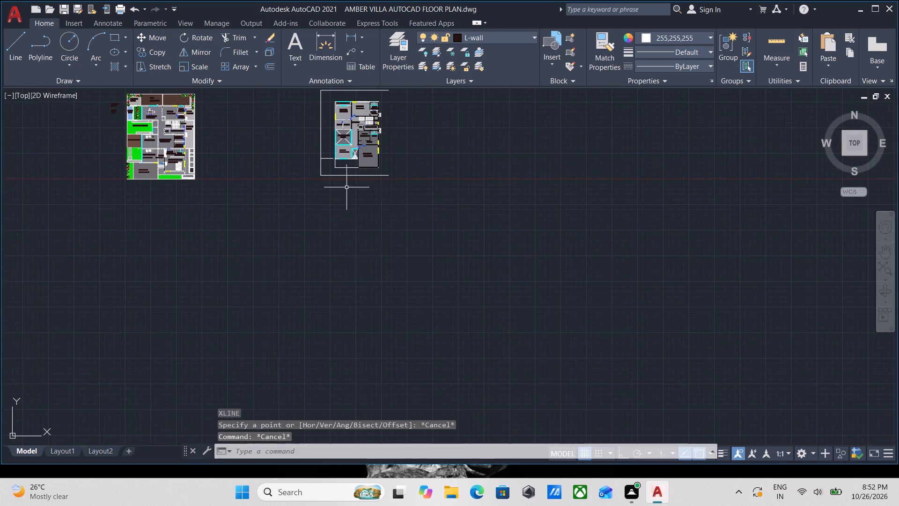
scroll(295, 161, up, 4)
middle_drag(457, 211, 381, 259)
scroll(456, 203, up, 2)
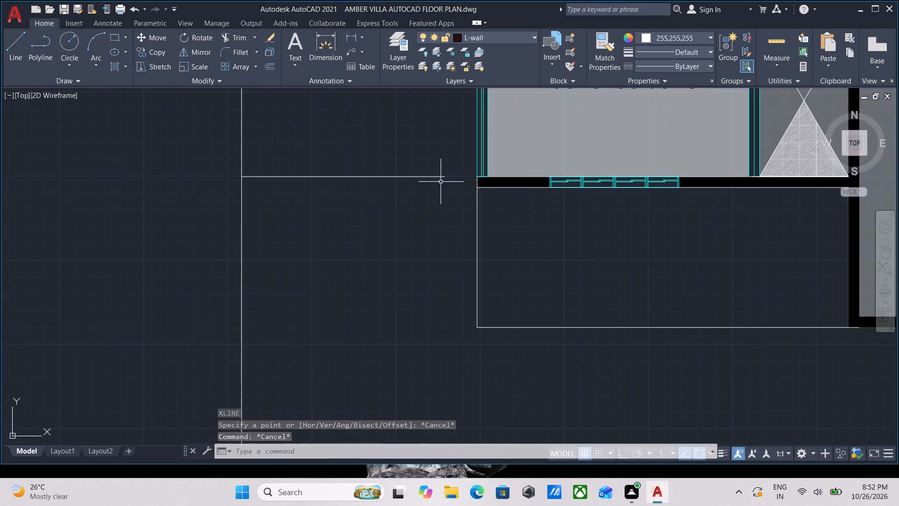
middle_drag(450, 183, 420, 216)
scroll(420, 216, up, 1)
drag(420, 236, 409, 224)
click(313, 158)
scroll(317, 163, down, 2)
middle_drag(317, 163, 336, 220)
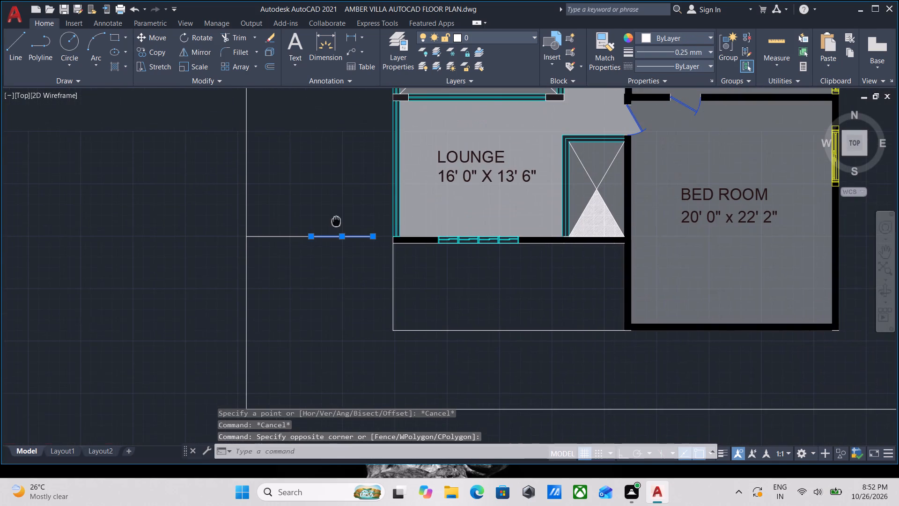
drag(323, 264, 313, 240)
click(269, 180)
right_click(269, 180)
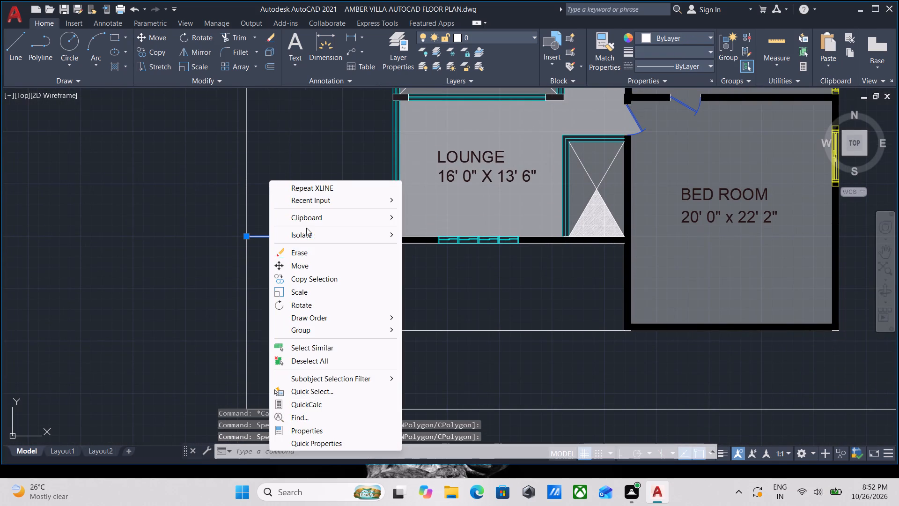
click(309, 253)
Examine the thin outlines south and west of the area below the LOUNGE, selecting both to check their extent.
scroll(290, 211, down, 2)
middle_drag(290, 211, 308, 243)
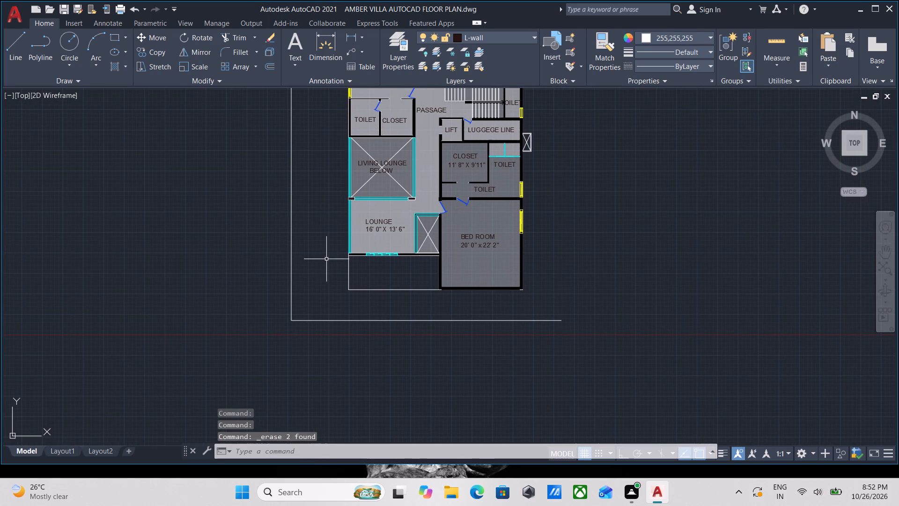
middle_click(326, 259)
scroll(346, 265, up, 3)
middle_drag(411, 258, 313, 253)
scroll(281, 238, up, 1)
scroll(280, 237, down, 3)
middle_drag(280, 237, 253, 217)
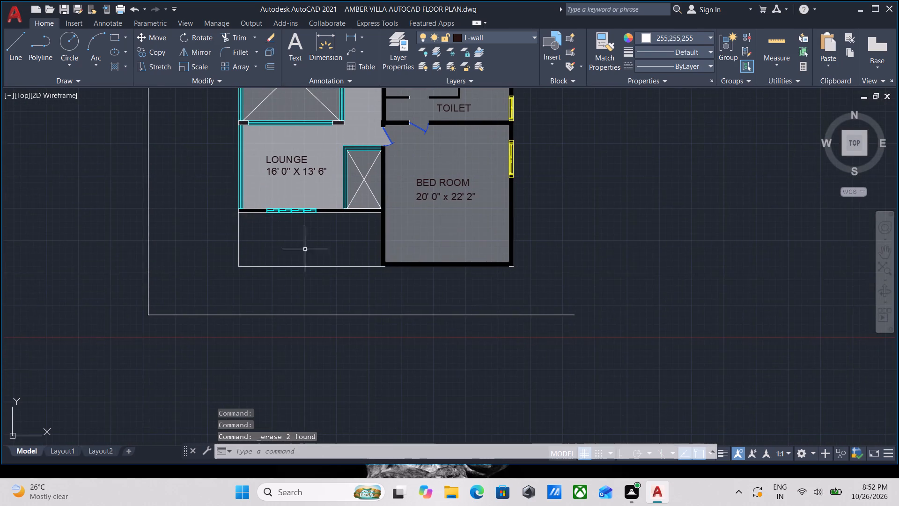
scroll(433, 289, up, 2)
scroll(238, 243, up, 1)
middle_drag(239, 242, 414, 271)
click(408, 277)
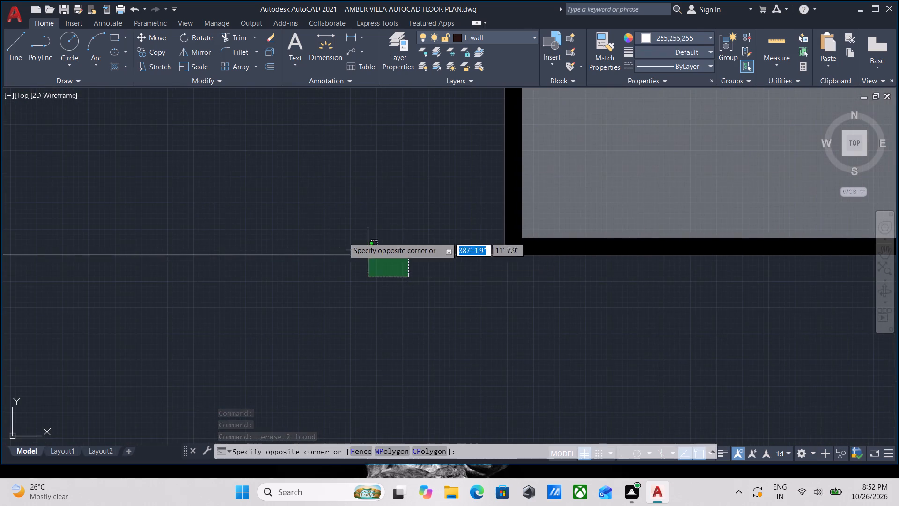
scroll(318, 223, down, 1)
middle_drag(318, 223, 447, 267)
click(339, 217)
middle_drag(250, 216, 314, 265)
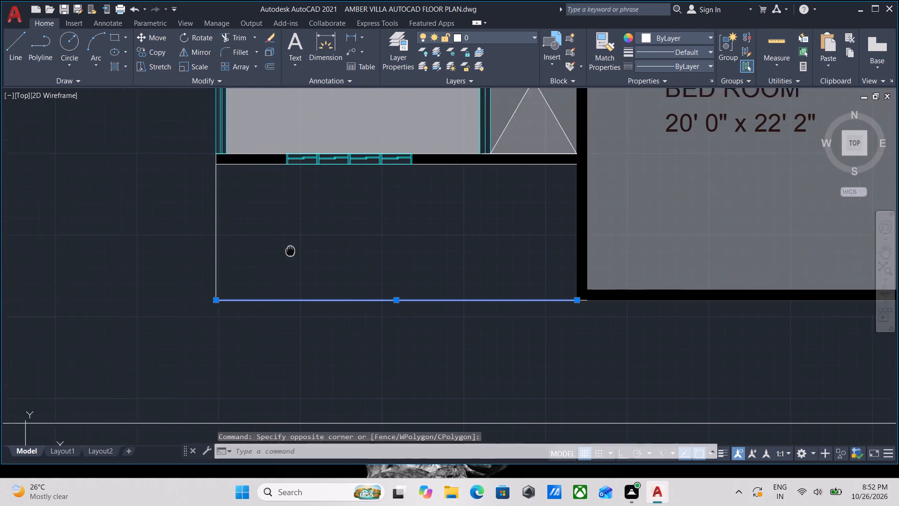
middle_drag(314, 265, 343, 282)
drag(337, 281, 332, 280)
click(246, 258)
scroll(299, 265, down, 1)
middle_drag(299, 265, 290, 266)
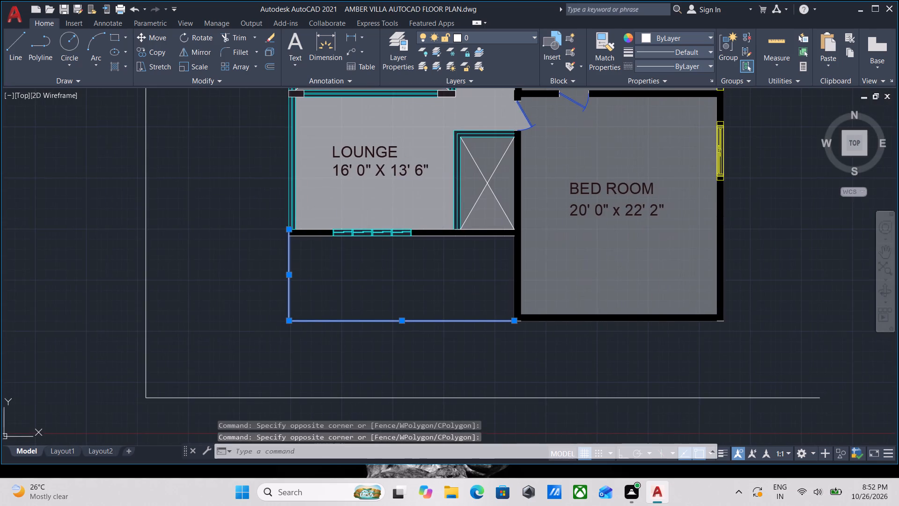
middle_drag(393, 269, 322, 274)
key(Escape)
Examine the outer wall edge at the BED ROOM's southeast corner and the surrounding boundary lines.
scroll(323, 276, down, 3)
middle_drag(328, 280, 385, 253)
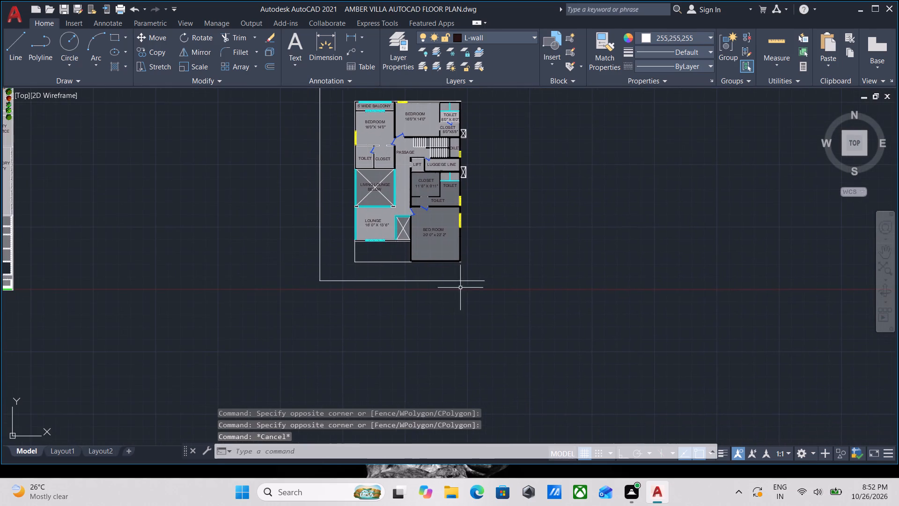
scroll(495, 283, up, 2)
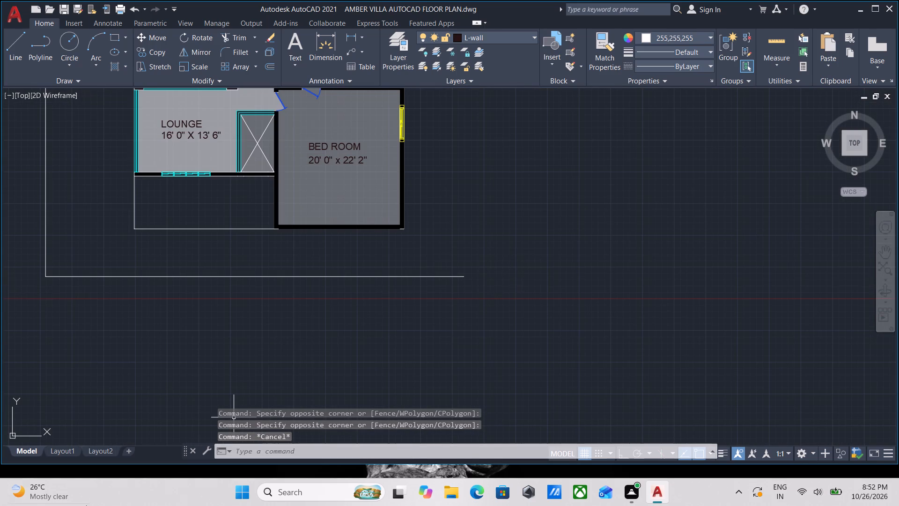
scroll(239, 299, down, 2)
scroll(322, 276, up, 5)
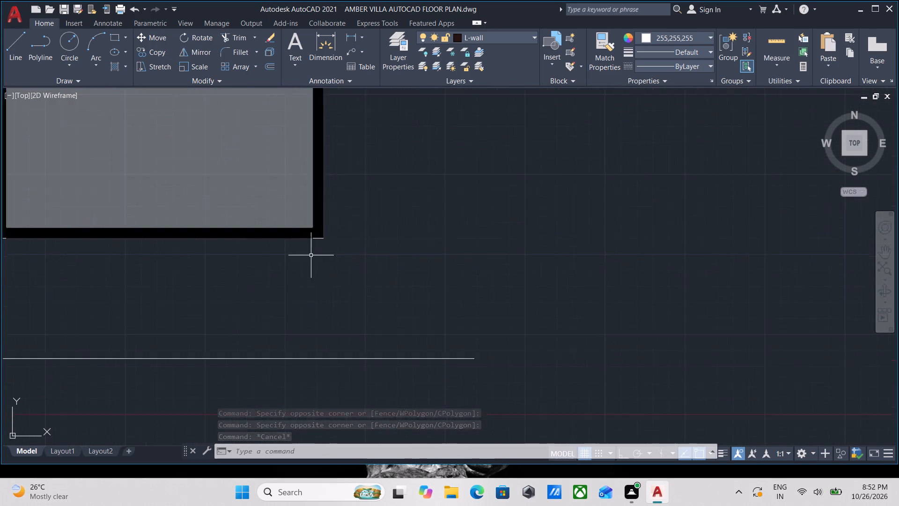
scroll(311, 255, up, 1)
scroll(327, 220, up, 2)
scroll(337, 194, down, 1)
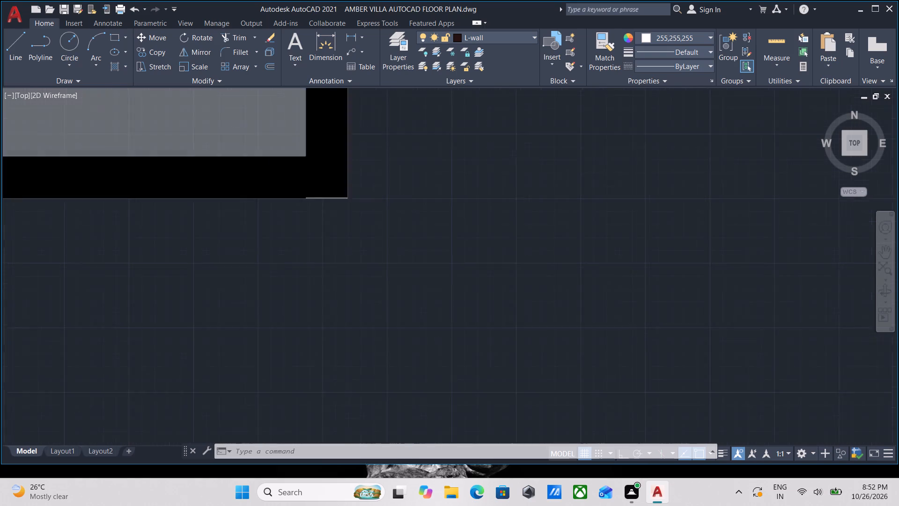
scroll(337, 194, down, 2)
scroll(369, 218, down, 3)
middle_drag(372, 223, 318, 153)
scroll(398, 213, down, 2)
middle_drag(398, 213, 394, 231)
scroll(393, 233, up, 1)
scroll(394, 236, down, 2)
middle_drag(394, 236, 351, 198)
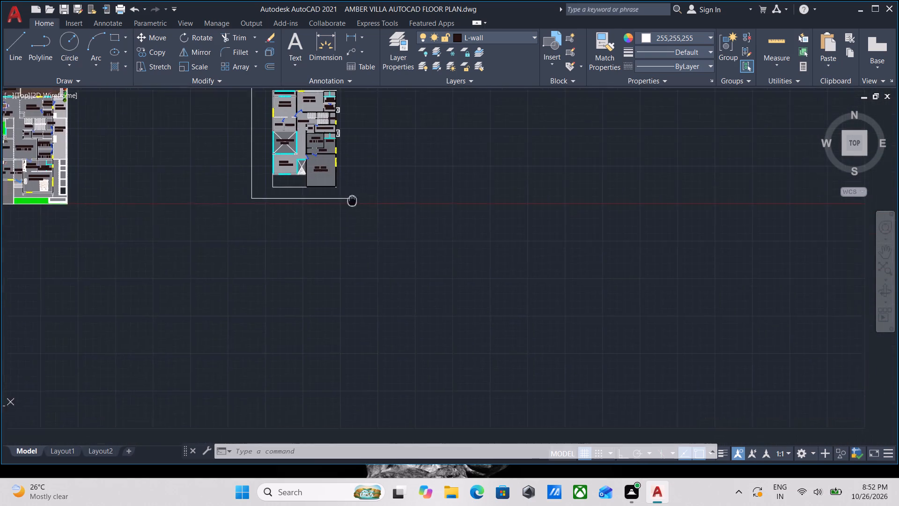
middle_drag(351, 198, 346, 193)
Draw a vertical and a horizontal construction line crossing in the empty area southeast of the unfurnished plan, with ortho on.
scroll(398, 400, down, 1)
middle_drag(398, 400, 367, 344)
key(x)
key(l)
key(Return)
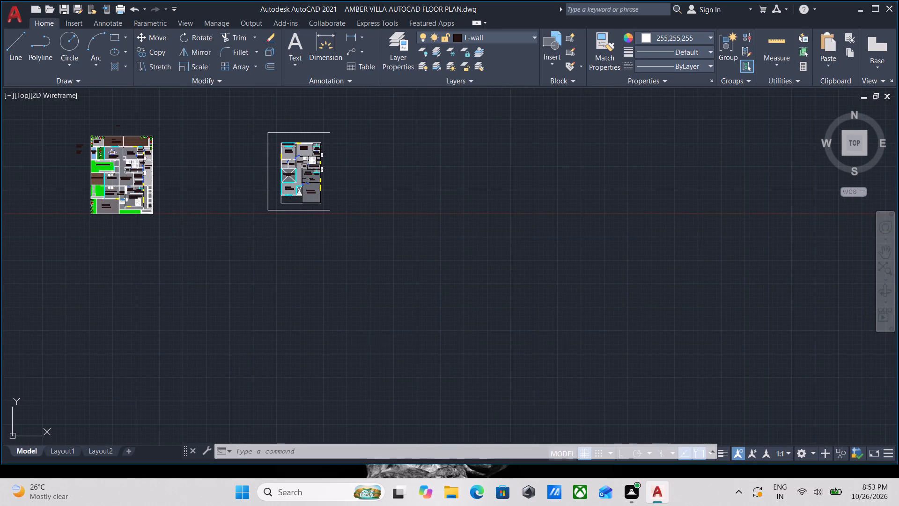
scroll(474, 275, down, 2)
middle_drag(474, 275, 465, 255)
scroll(457, 257, up, 3)
middle_drag(427, 282, 459, 260)
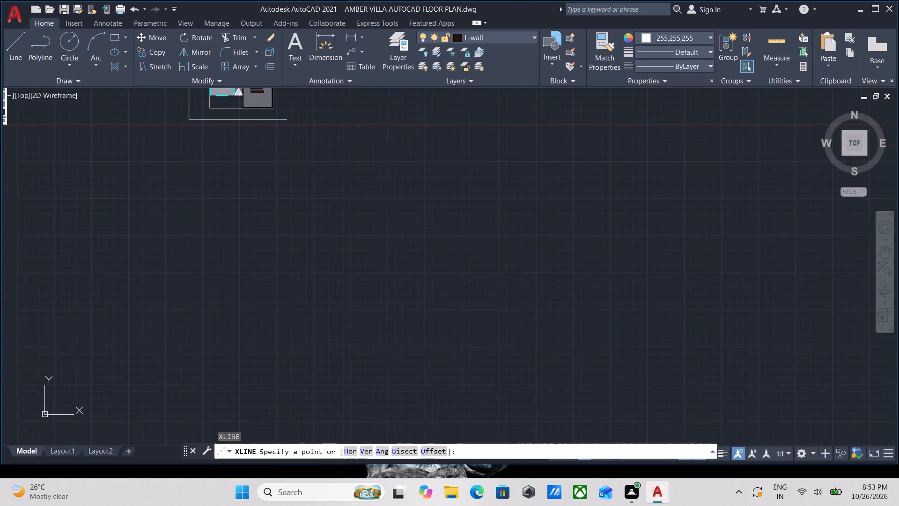
middle_drag(459, 260, 462, 260)
click(481, 289)
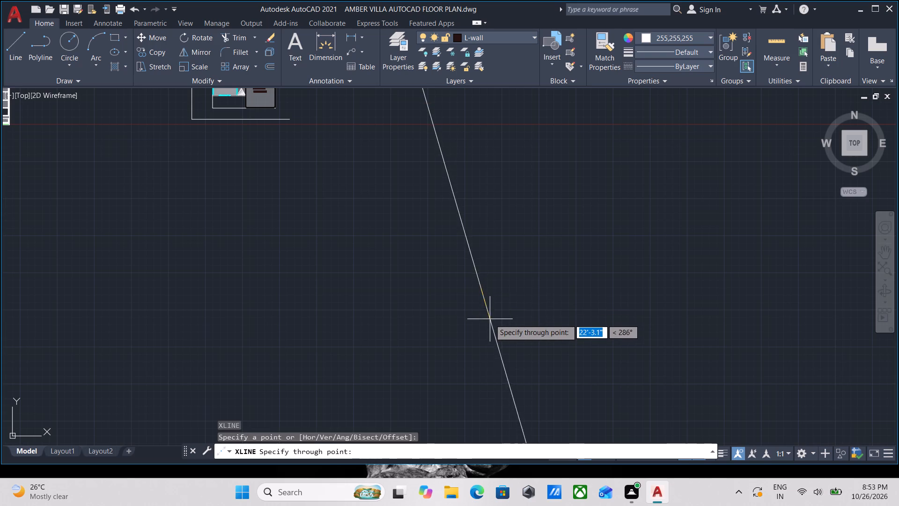
key(F8)
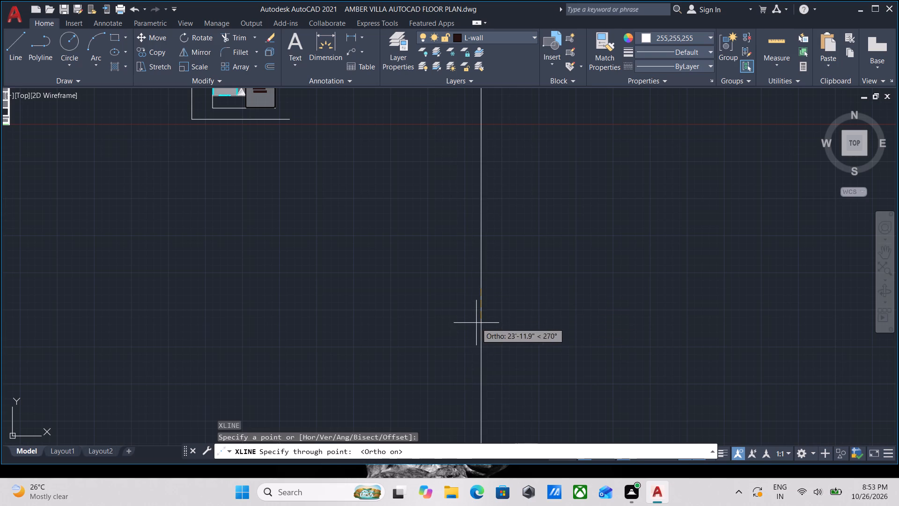
click(526, 343)
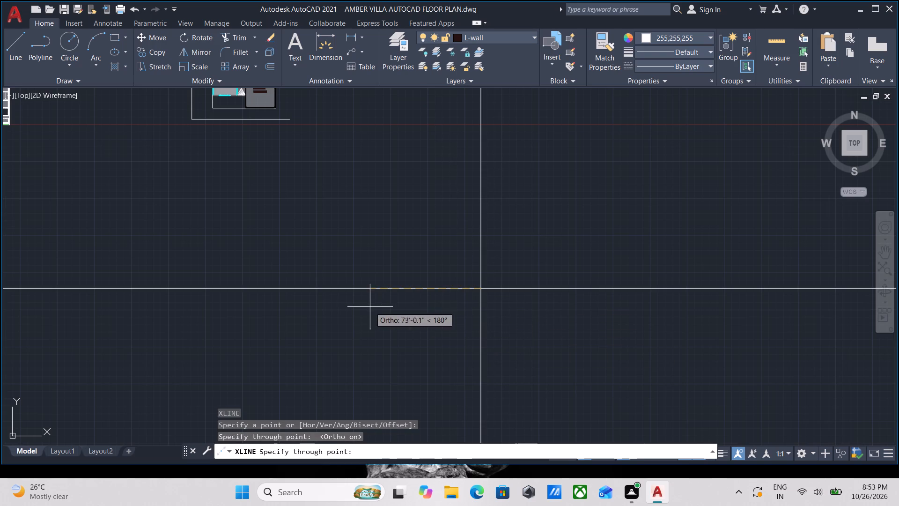
click(349, 308)
key(Escape)
Offset the vertical construction line 8" to its west side.
scroll(468, 291, up, 3)
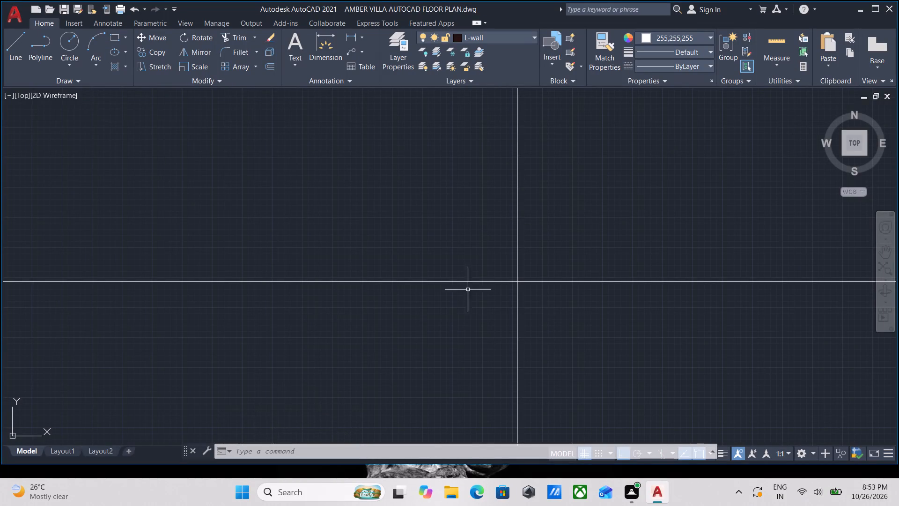
scroll(502, 266, down, 2)
middle_drag(502, 266, 508, 305)
scroll(511, 313, up, 1)
scroll(511, 313, down, 3)
middle_drag(511, 313, 518, 320)
key(Escape)
scroll(505, 332, up, 2)
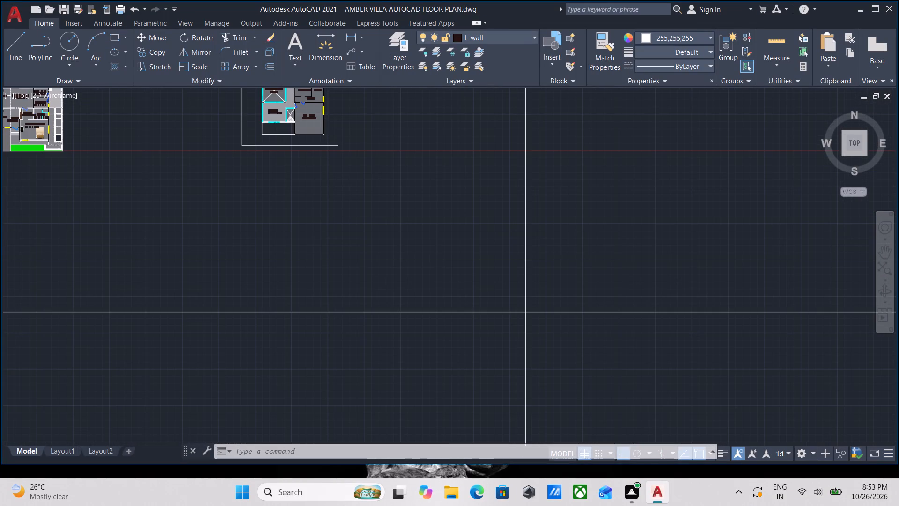
click(575, 268)
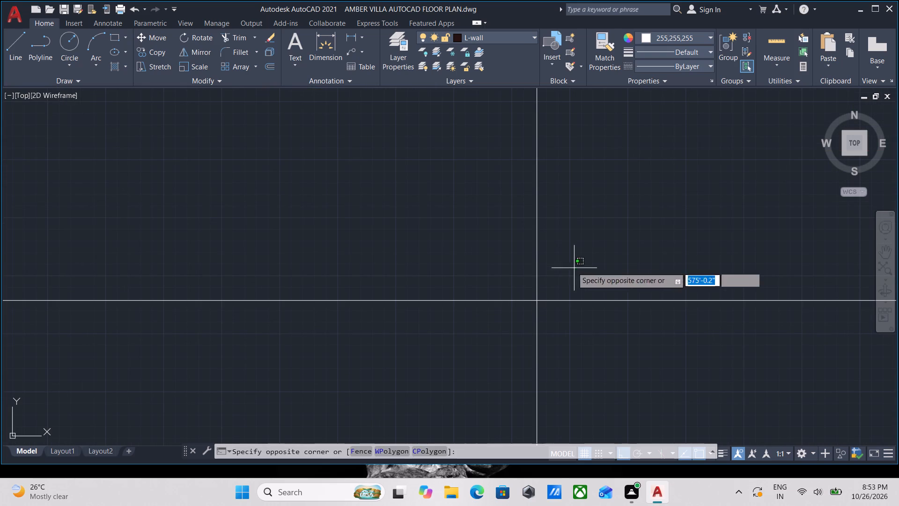
click(487, 220)
middle_drag(494, 230, 517, 279)
key(o)
key(Return)
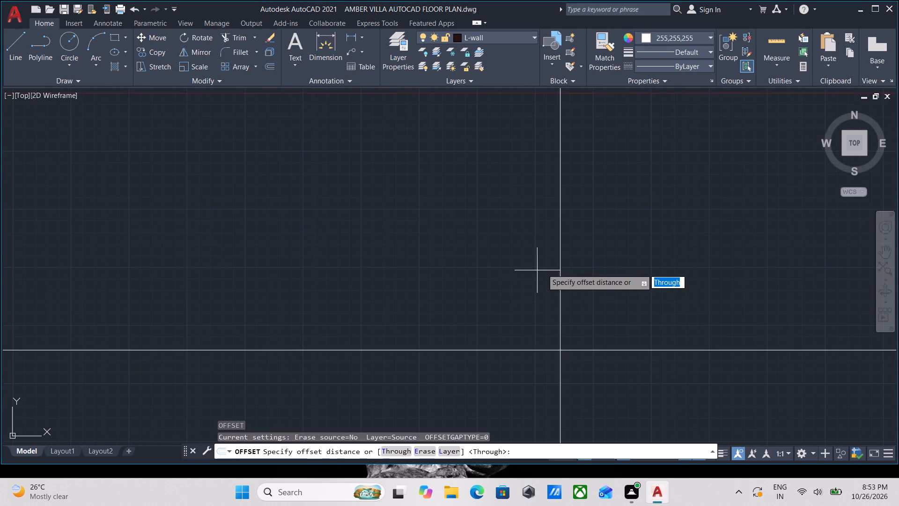
scroll(561, 264, down, 2)
click(561, 264)
click(546, 264)
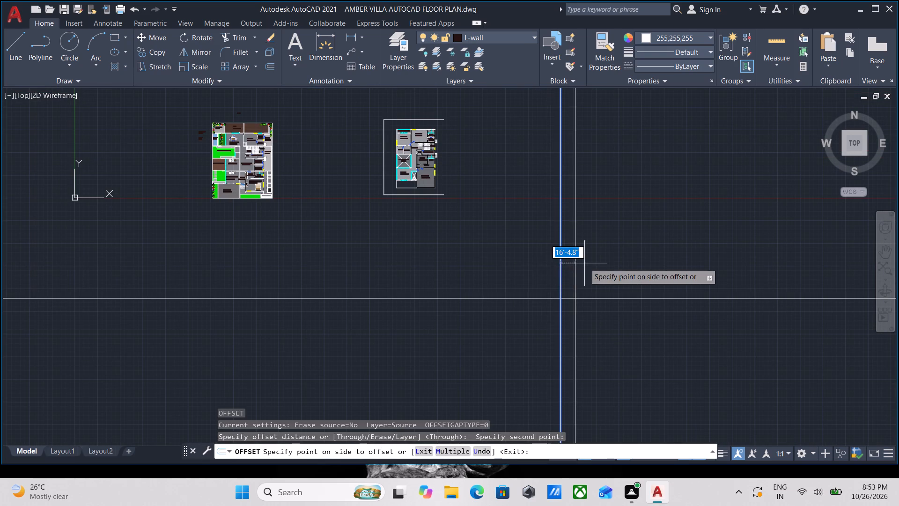
scroll(507, 269, up, 3)
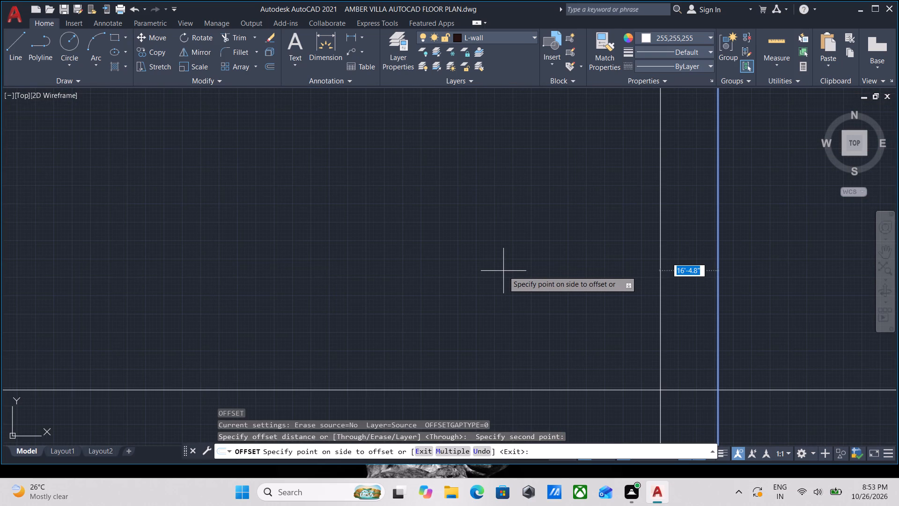
key(8)
key(shift+quotedbl)
key(Return)
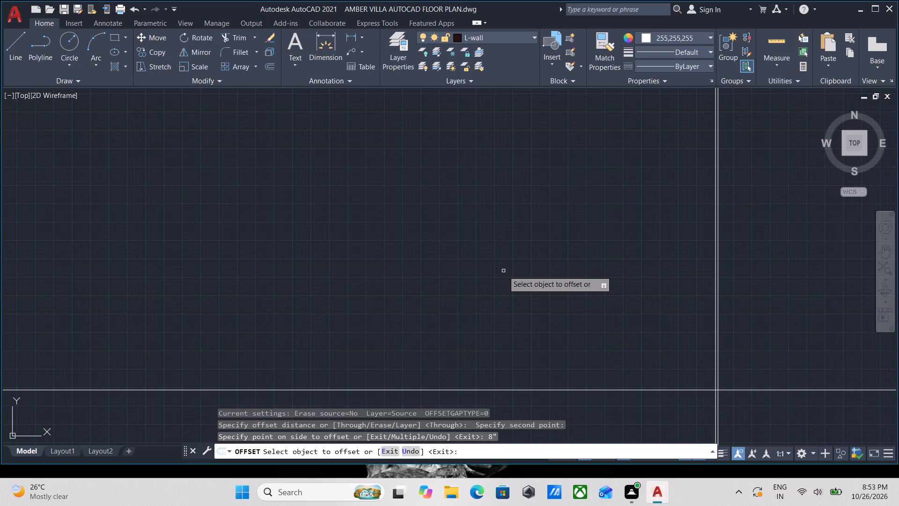
Offset the horizontal construction line 8" to its north side.
scroll(663, 387, up, 2)
middle_drag(676, 395, 530, 358)
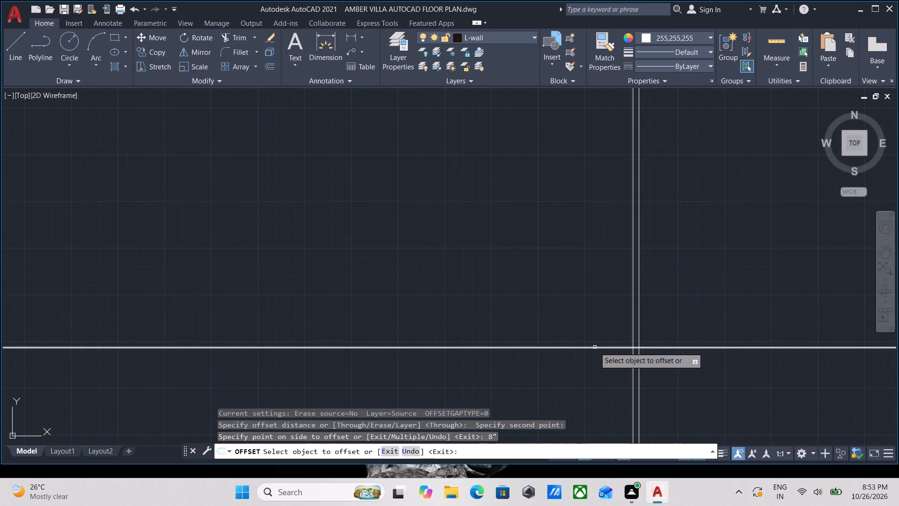
click(595, 347)
key(8)
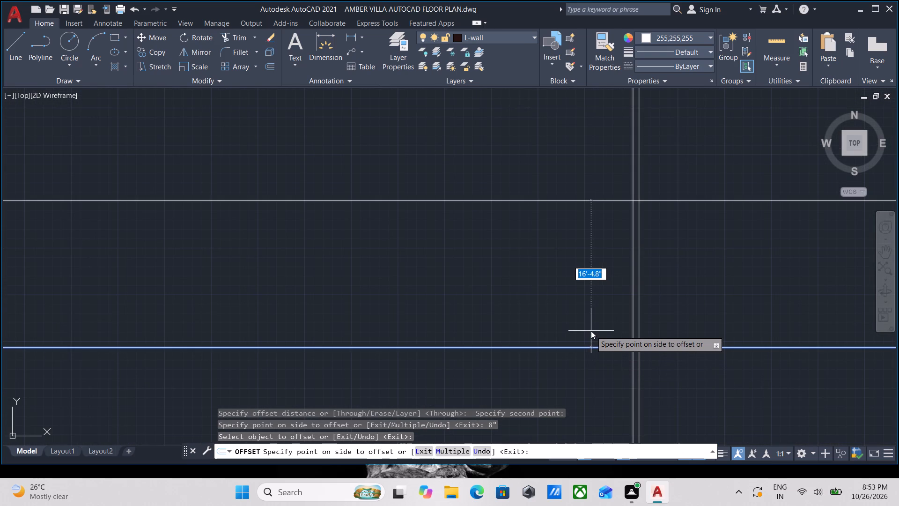
key(shift+quotedbl)
key(Return)
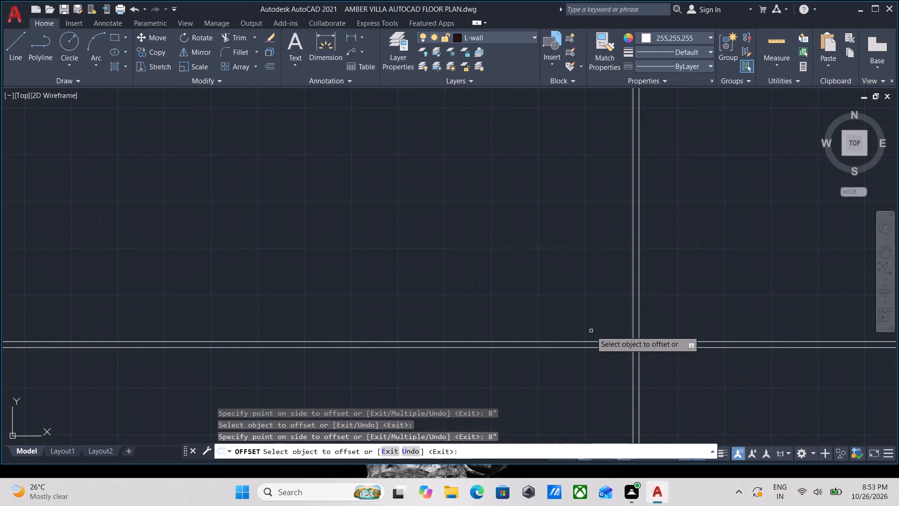
middle_drag(686, 361, 644, 349)
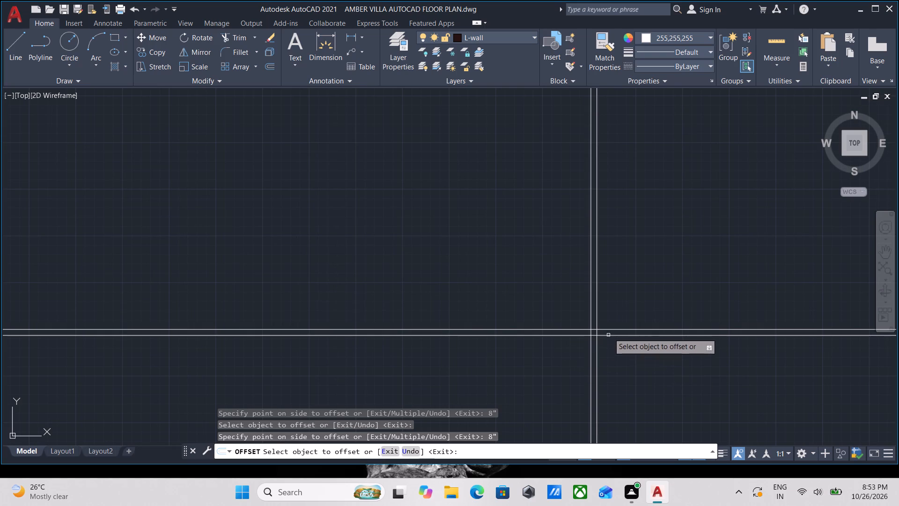
middle_drag(603, 320, 600, 343)
key(Escape)
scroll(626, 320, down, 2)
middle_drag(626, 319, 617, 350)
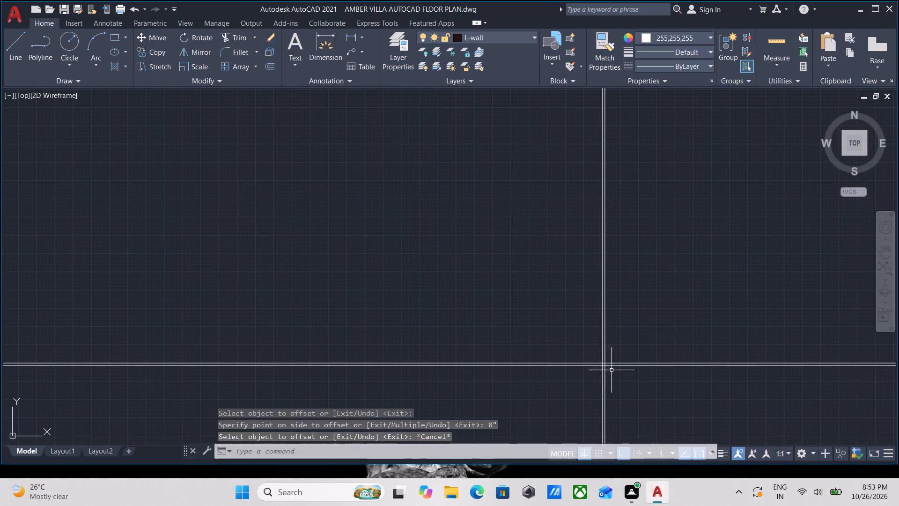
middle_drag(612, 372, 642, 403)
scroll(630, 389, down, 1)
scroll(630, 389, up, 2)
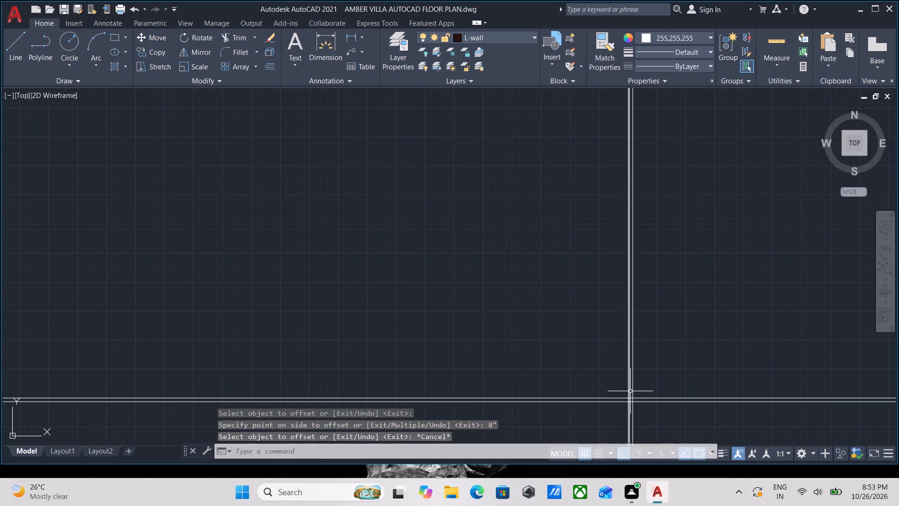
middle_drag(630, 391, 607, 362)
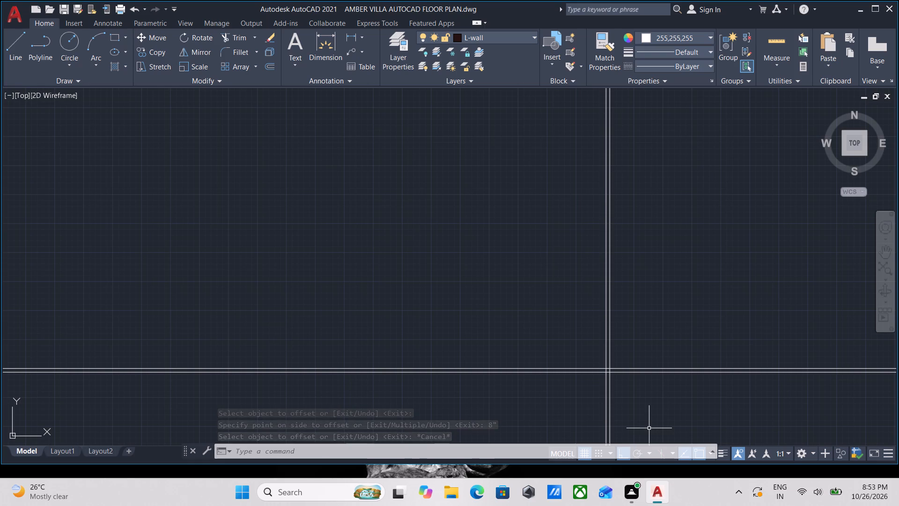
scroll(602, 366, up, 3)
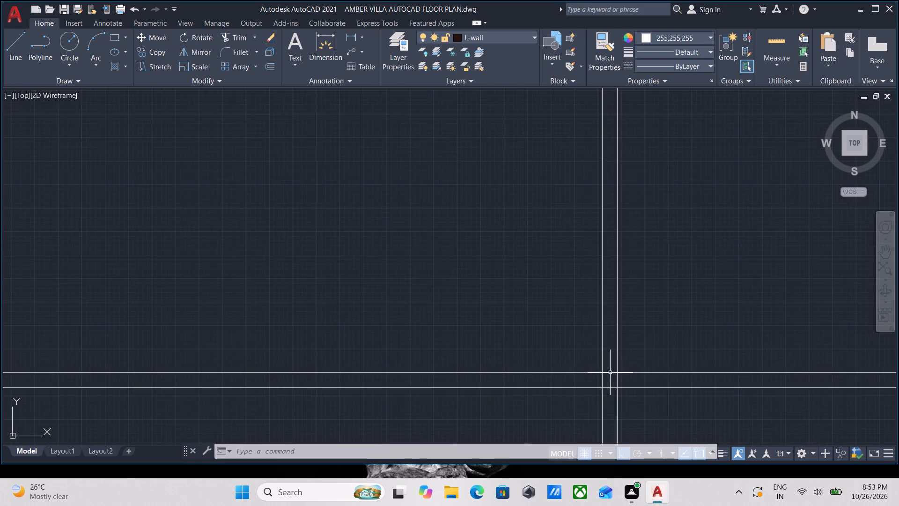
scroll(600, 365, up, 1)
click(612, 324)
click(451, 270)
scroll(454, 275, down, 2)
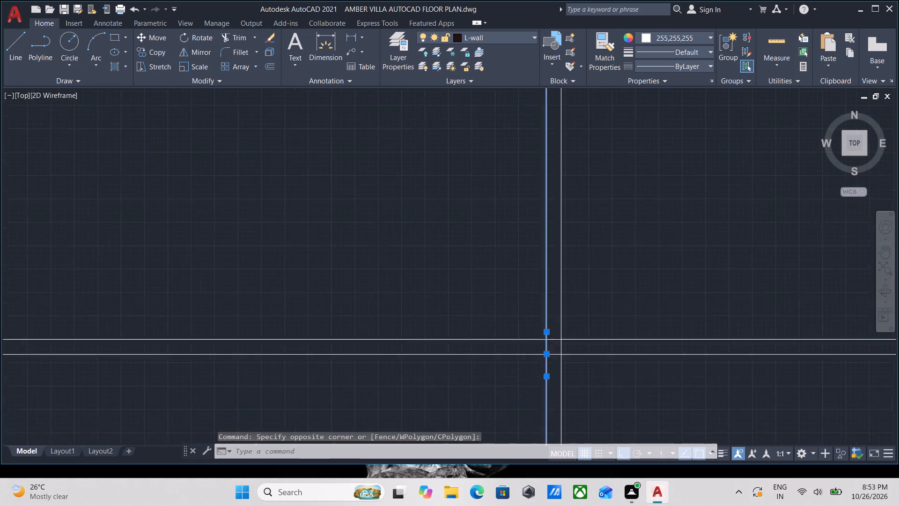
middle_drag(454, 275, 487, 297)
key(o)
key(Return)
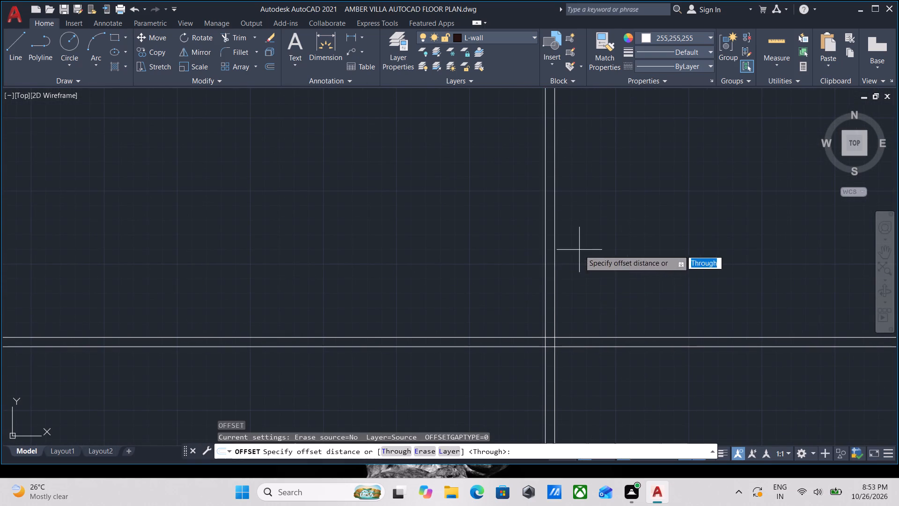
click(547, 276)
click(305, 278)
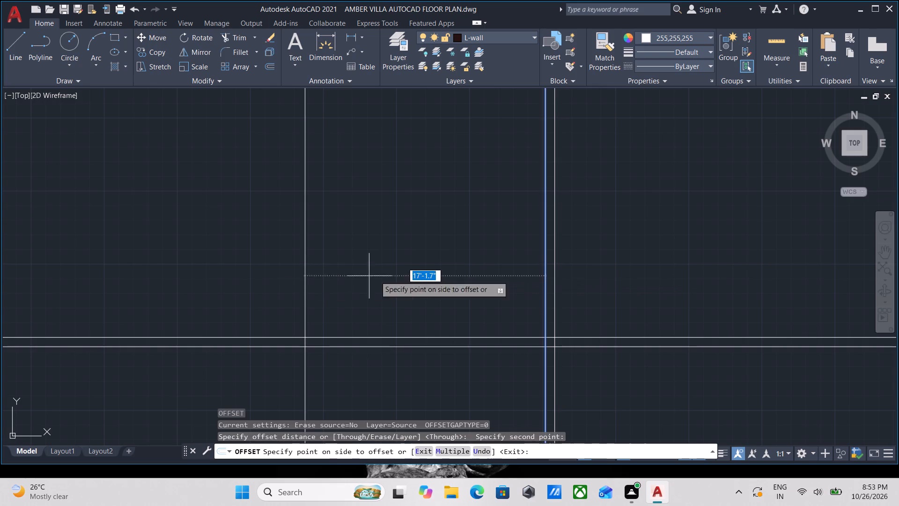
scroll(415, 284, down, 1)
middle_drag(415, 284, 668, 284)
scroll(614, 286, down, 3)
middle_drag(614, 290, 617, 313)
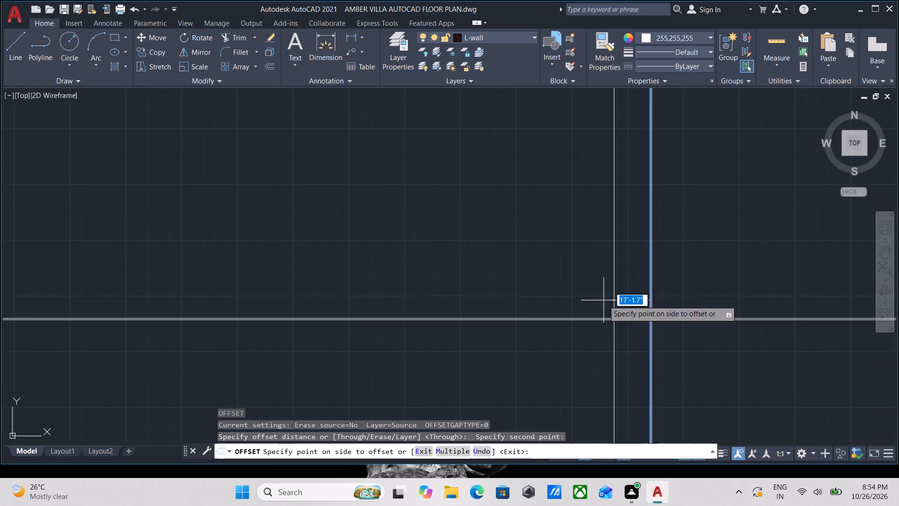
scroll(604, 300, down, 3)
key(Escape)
Erase the four crossing construction lines in the empty area southeast of the unfurnished plan.
scroll(680, 358, up, 2)
click(595, 330)
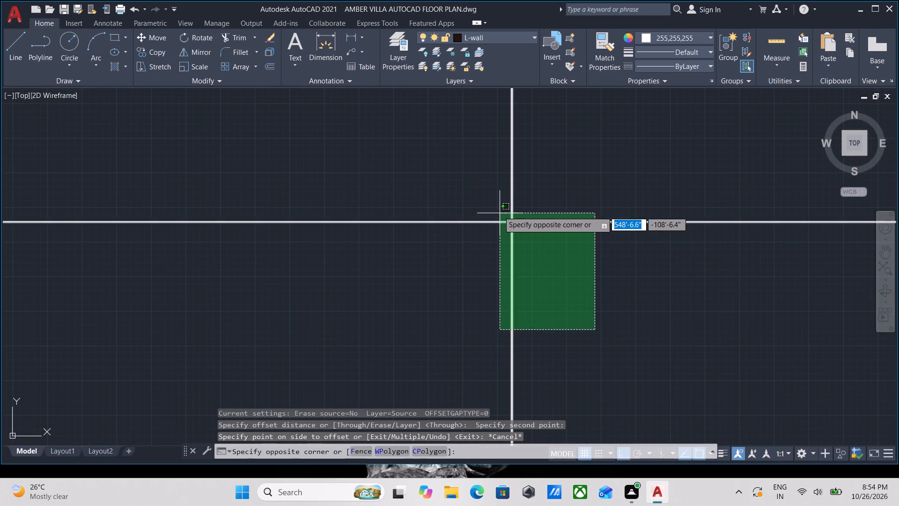
click(494, 192)
right_click(494, 192)
click(562, 259)
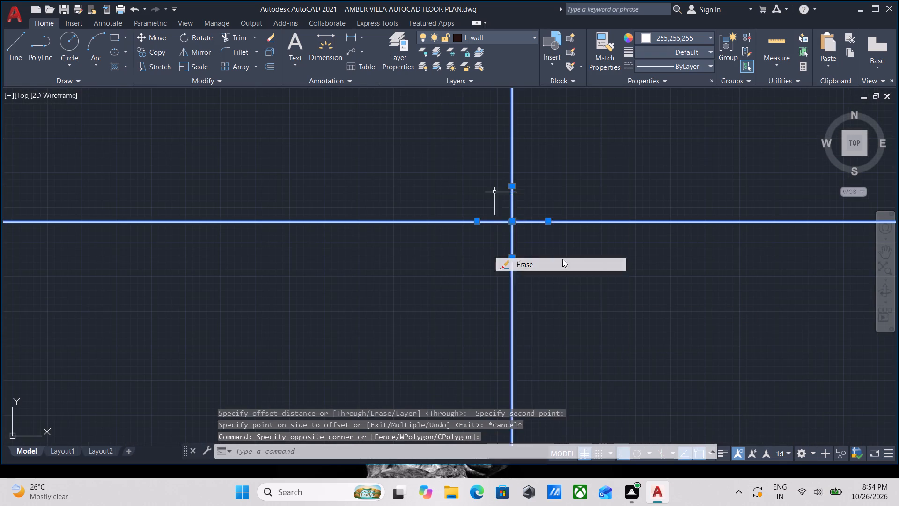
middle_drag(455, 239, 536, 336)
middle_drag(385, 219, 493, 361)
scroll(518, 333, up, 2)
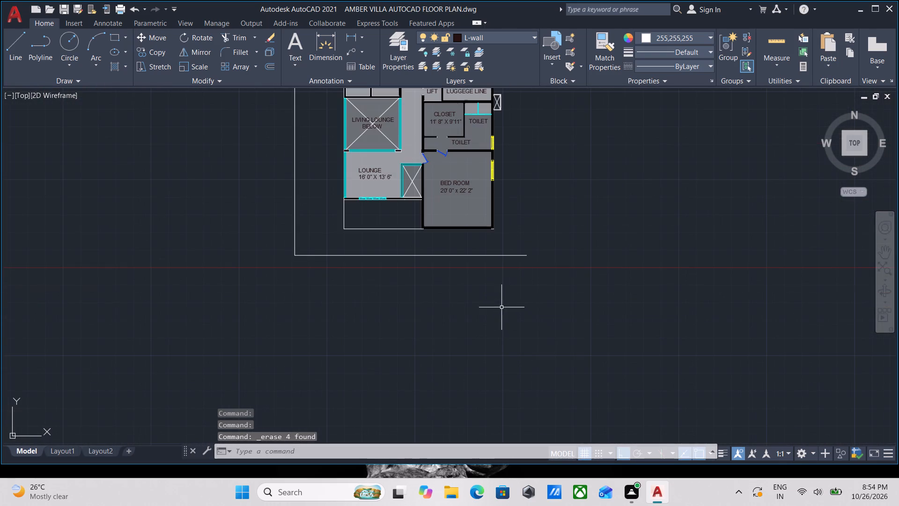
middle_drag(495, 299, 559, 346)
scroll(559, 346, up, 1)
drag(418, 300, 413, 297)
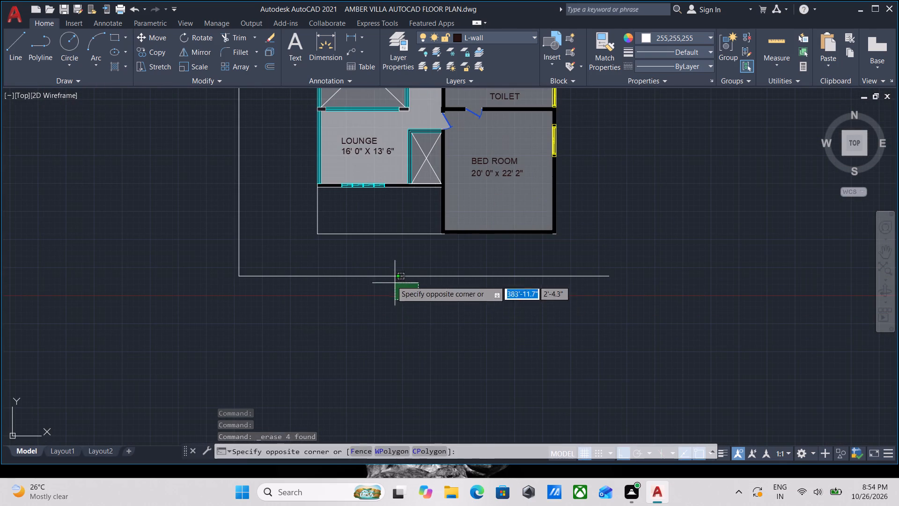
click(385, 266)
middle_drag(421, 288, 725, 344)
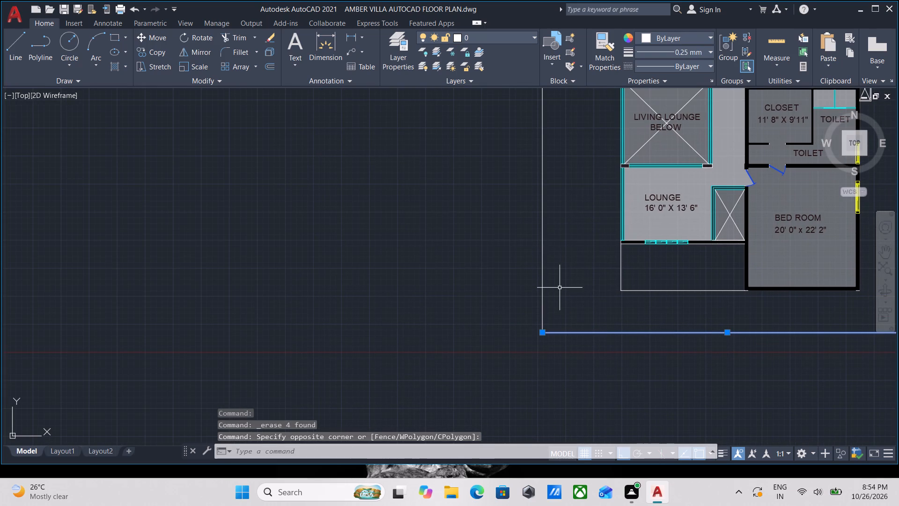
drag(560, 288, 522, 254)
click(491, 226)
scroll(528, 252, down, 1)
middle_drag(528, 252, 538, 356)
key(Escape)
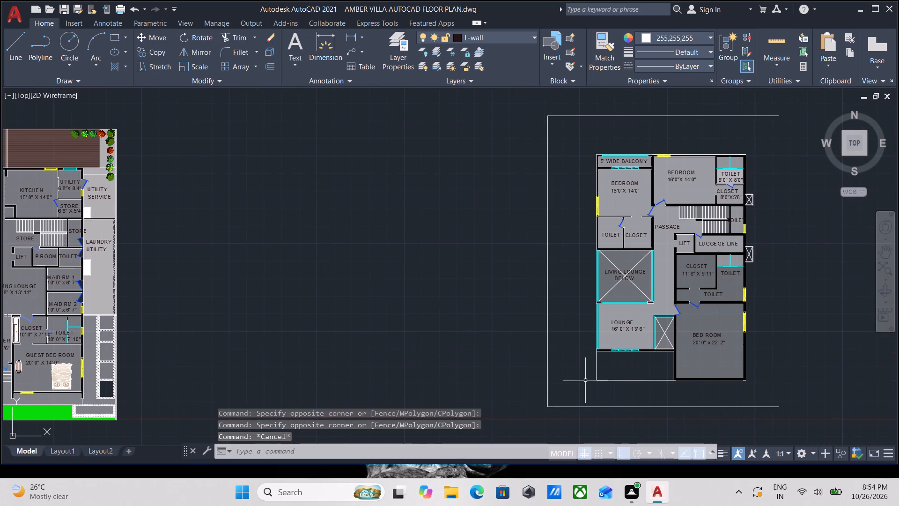
Copy the whole unfurnished plan without its boundary lines about 113' to the east, based on the BED ROOM's southeast corner, with ortho off.
scroll(751, 424, up, 2)
middle_drag(759, 350, 780, 391)
click(762, 370)
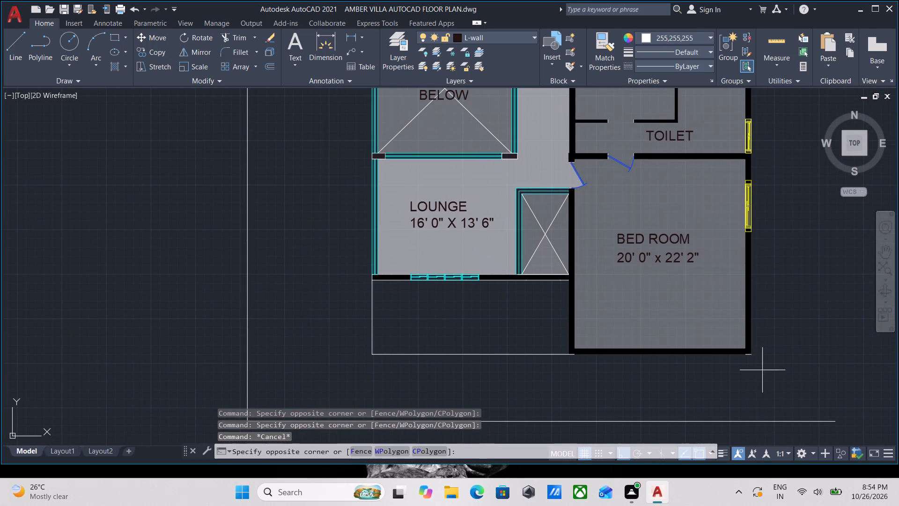
middle_drag(629, 281, 694, 364)
scroll(531, 196, down, 1)
middle_drag(531, 196, 627, 232)
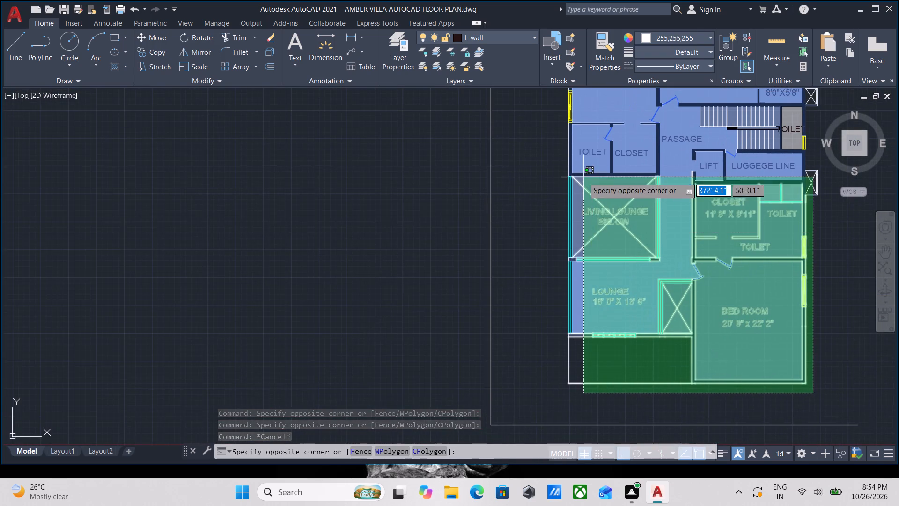
middle_drag(583, 177, 639, 352)
click(597, 187)
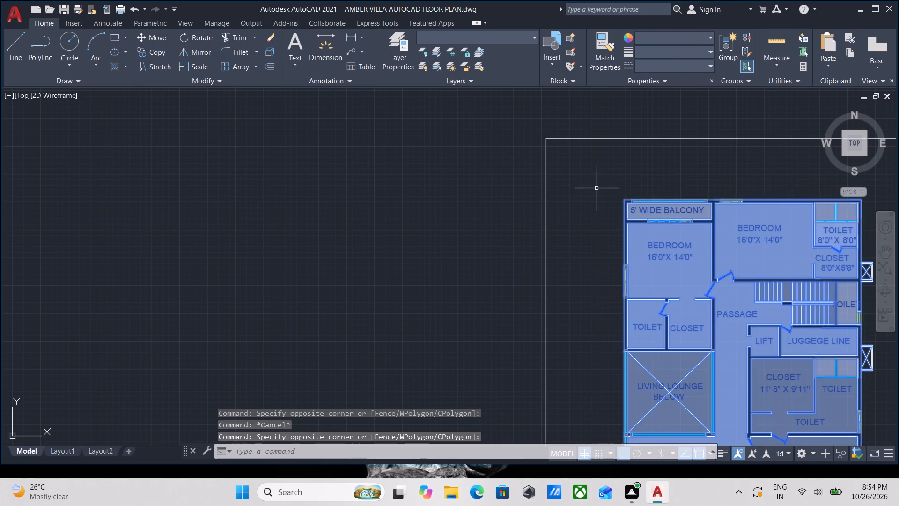
middle_drag(642, 287, 555, 180)
scroll(625, 266, down, 1)
middle_drag(670, 402, 614, 341)
scroll(644, 318, up, 2)
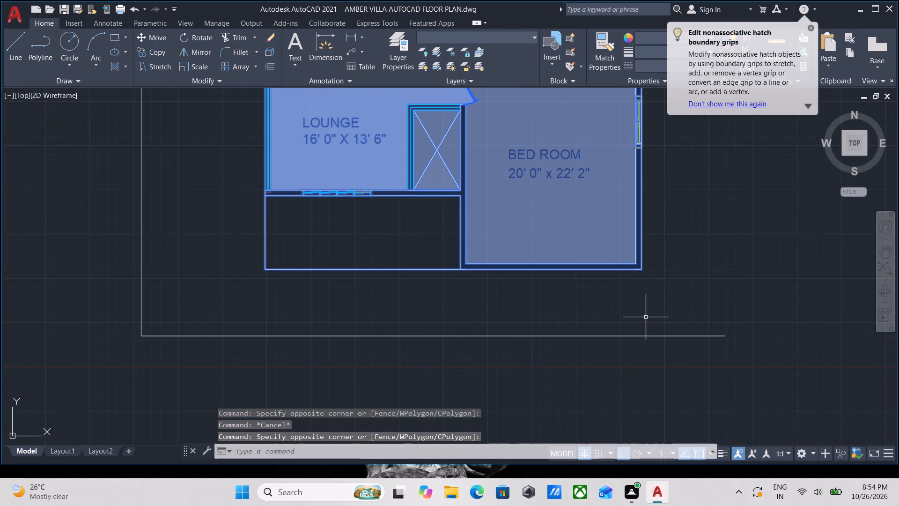
text(CO)
key(Return)
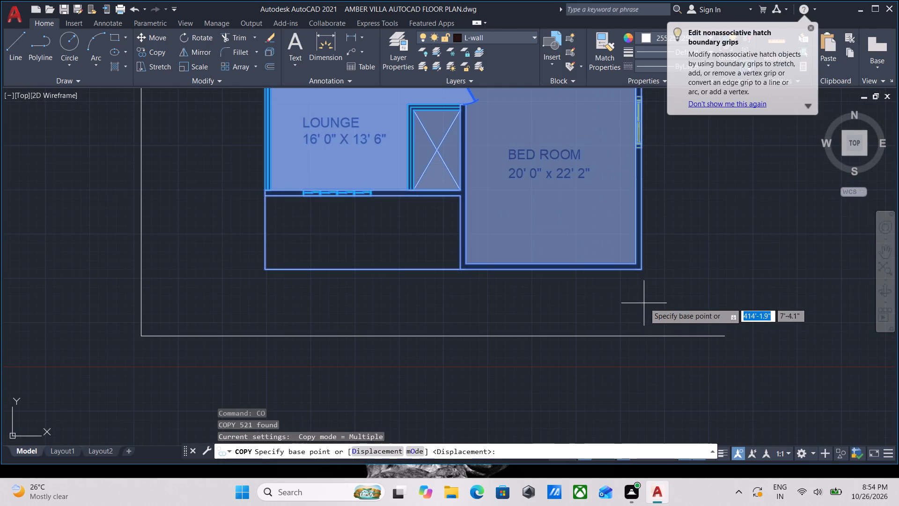
scroll(656, 267, up, 1)
click(631, 271)
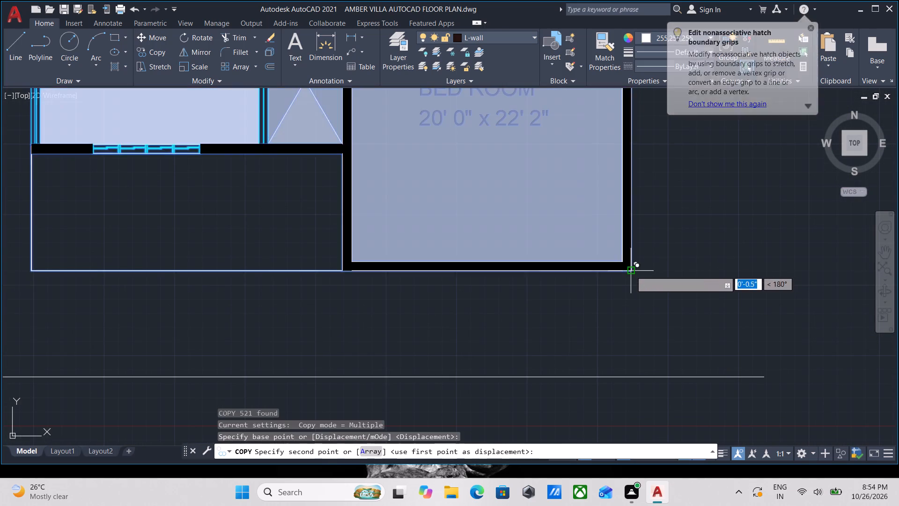
middle_drag(736, 297, 548, 298)
scroll(548, 298, down, 1)
key(F8)
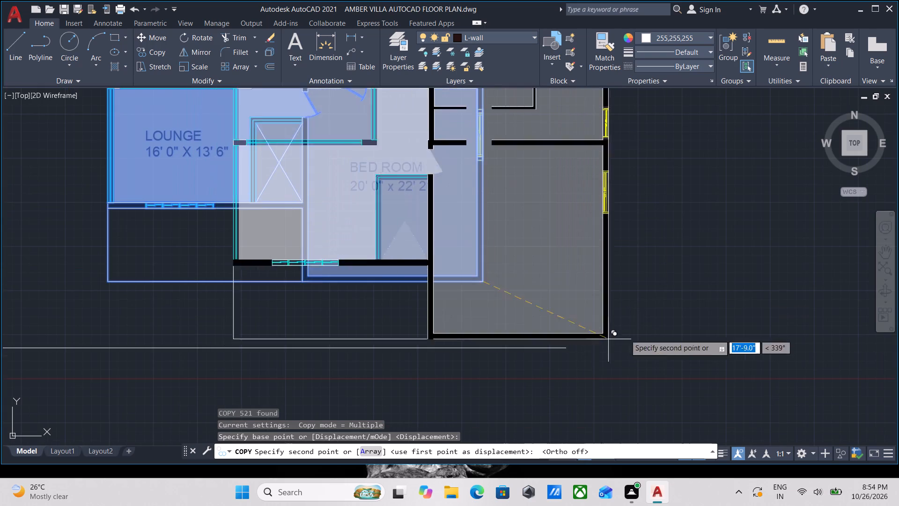
scroll(721, 330, down, 2)
middle_drag(723, 335, 579, 314)
scroll(718, 320, down, 1)
middle_drag(718, 320, 631, 309)
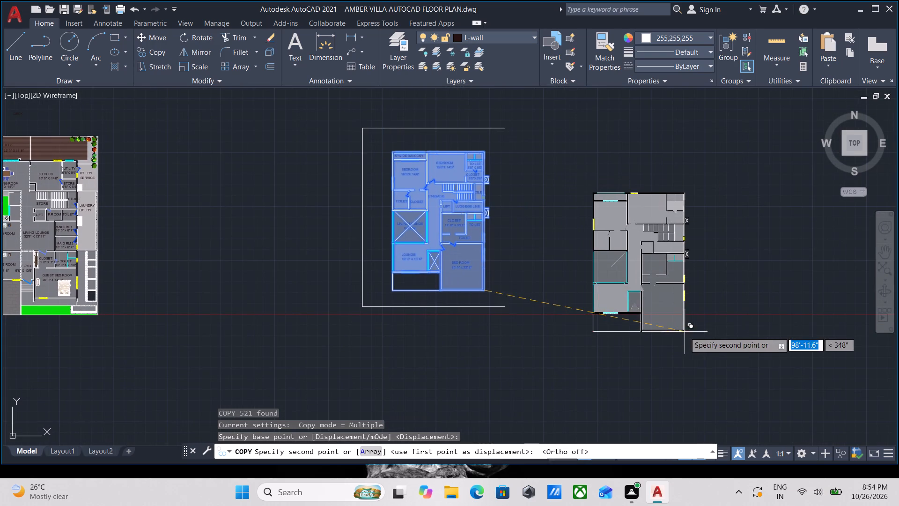
click(716, 318)
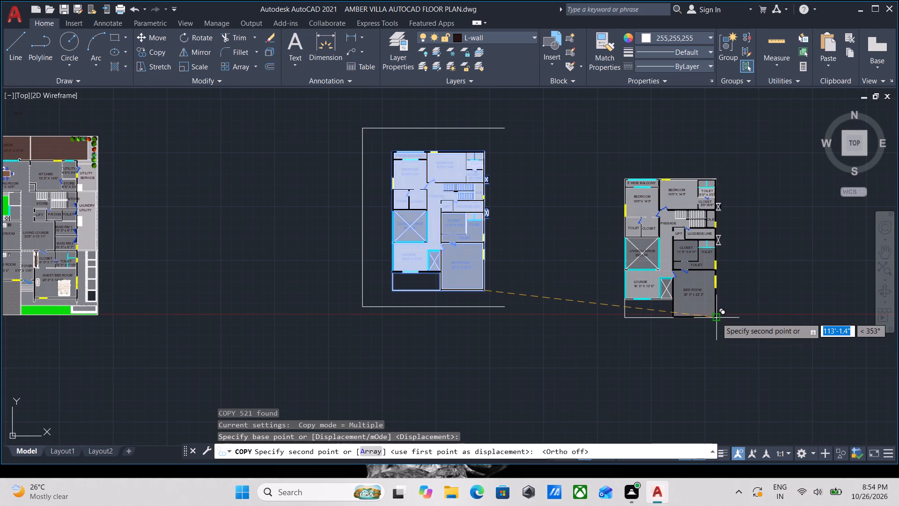
key(Escape)
Erase the solid hatch that fills the BED ROOM and the adjoining closet and toilet in the copied plan.
scroll(720, 312, up, 2)
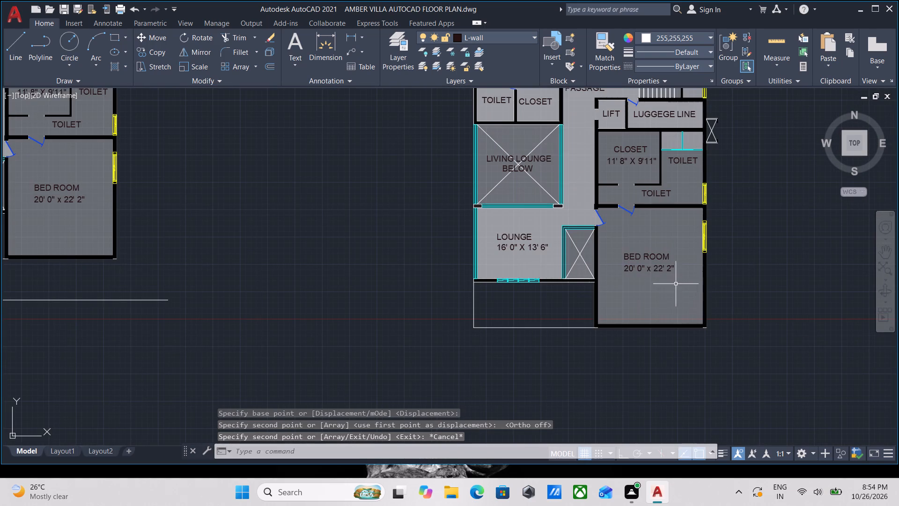
middle_drag(674, 282, 693, 312)
click(700, 329)
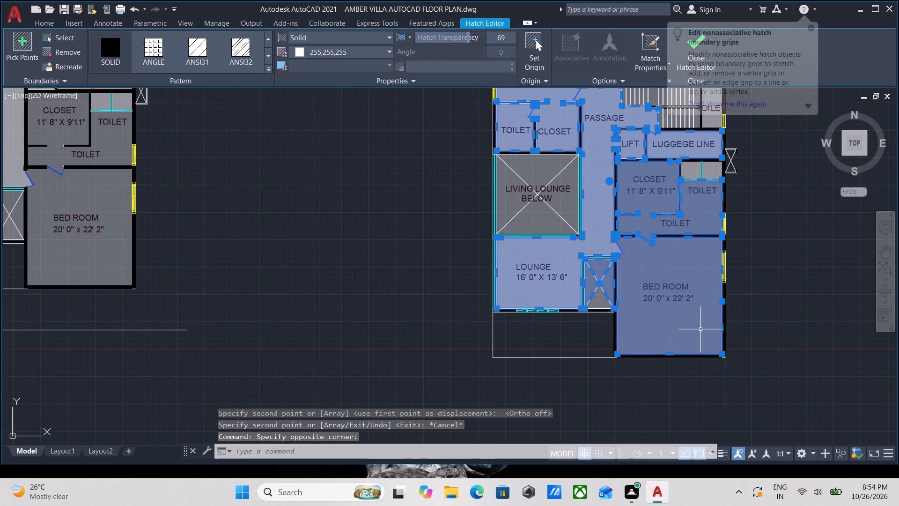
right_click(700, 329)
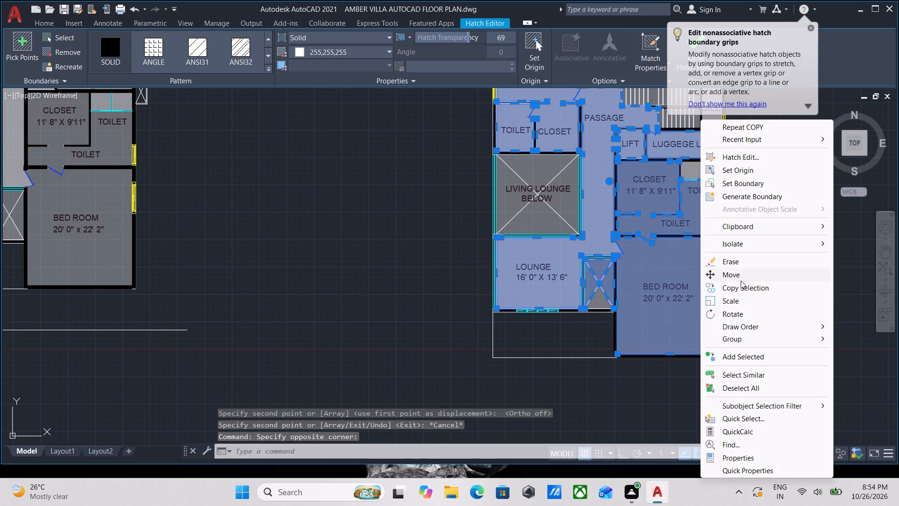
click(743, 261)
Erase the BED ROOM label and its 20' 0" x 22' 2" size text from the copied plan.
middle_click(686, 268)
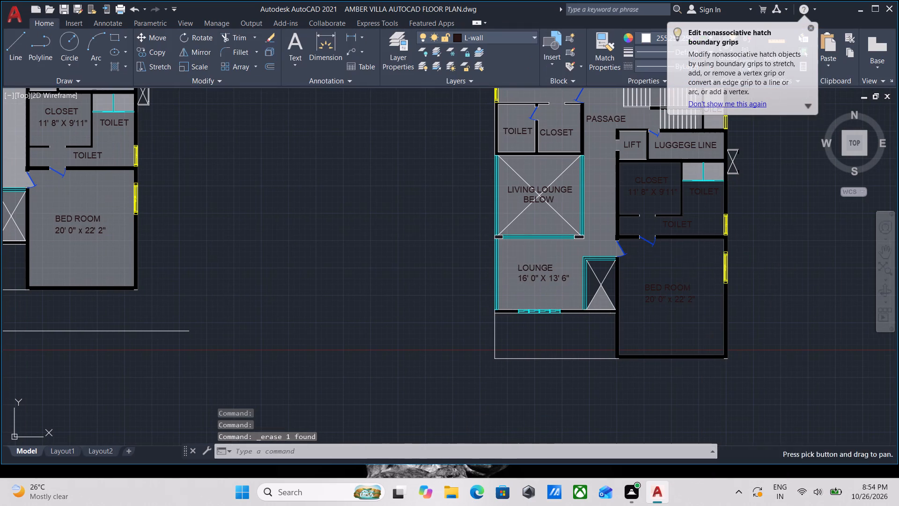
scroll(703, 246, up, 2)
middle_drag(692, 372, 721, 263)
drag(722, 325, 716, 309)
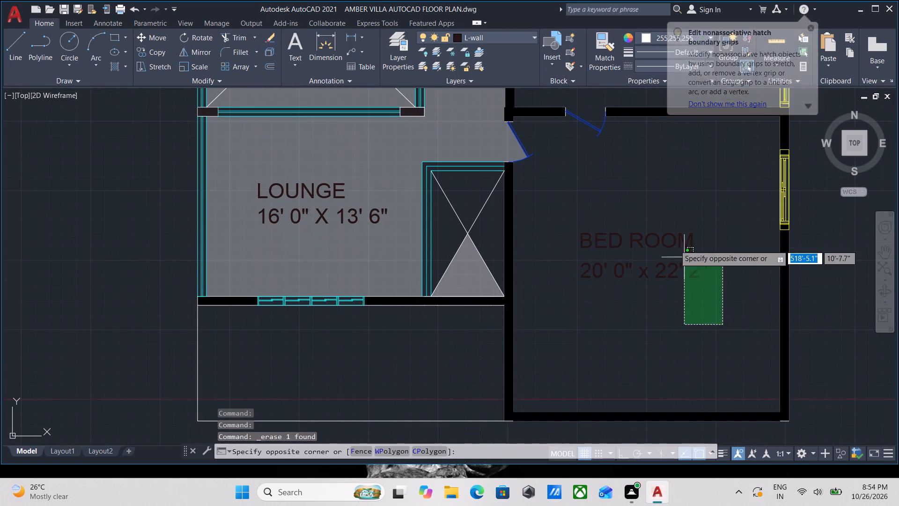
click(611, 207)
right_click(611, 207)
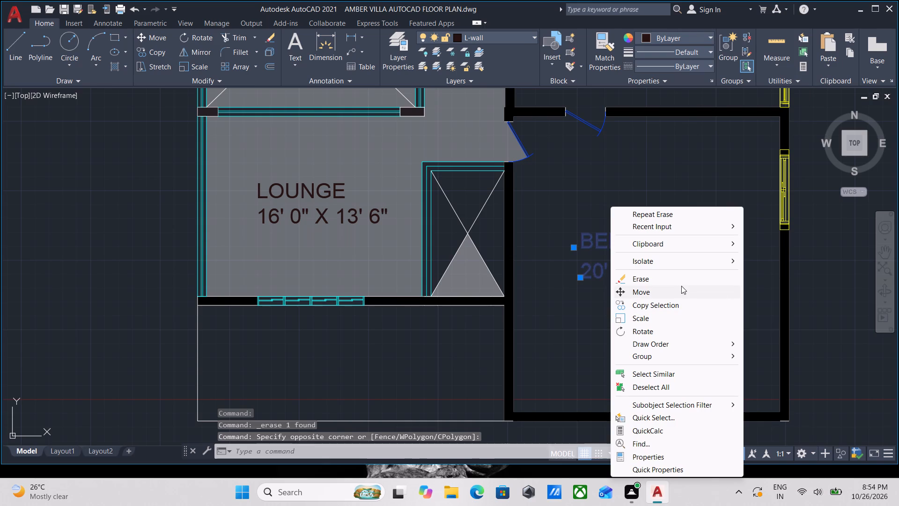
click(660, 275)
Erase the two TOILET labels north of the former BED ROOM label in the copied plan.
scroll(656, 261, down, 2)
middle_drag(656, 261, 691, 327)
scroll(691, 224, up, 1)
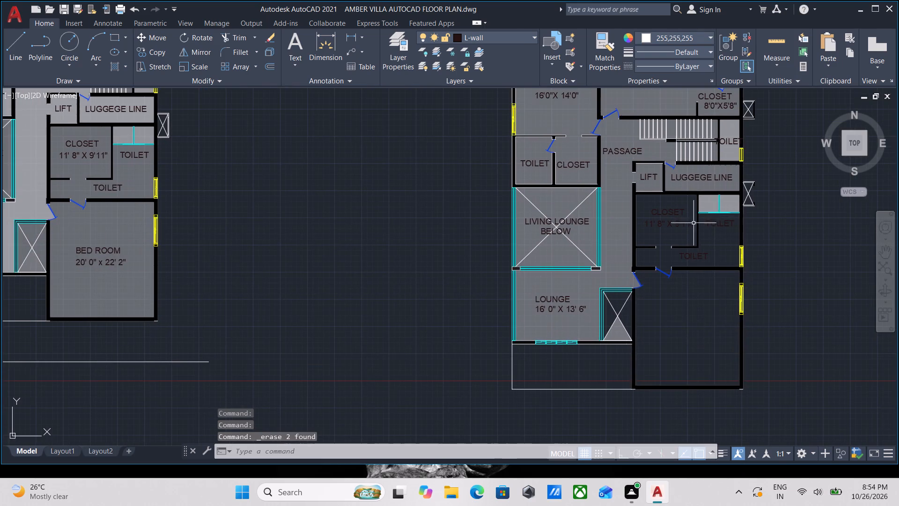
scroll(690, 229, up, 1)
scroll(716, 298, up, 2)
click(767, 260)
click(622, 290)
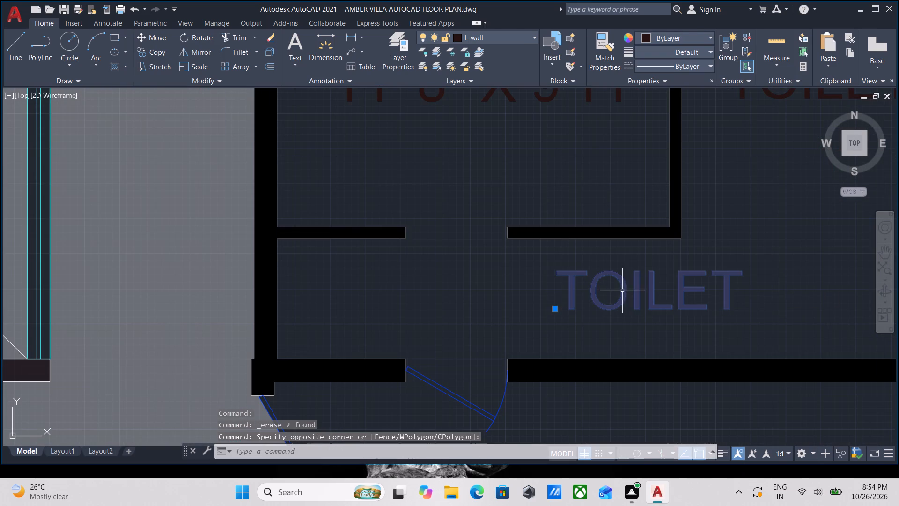
middle_drag(748, 242, 693, 295)
scroll(787, 206, down, 1)
middle_drag(787, 206, 670, 286)
drag(720, 287, 696, 256)
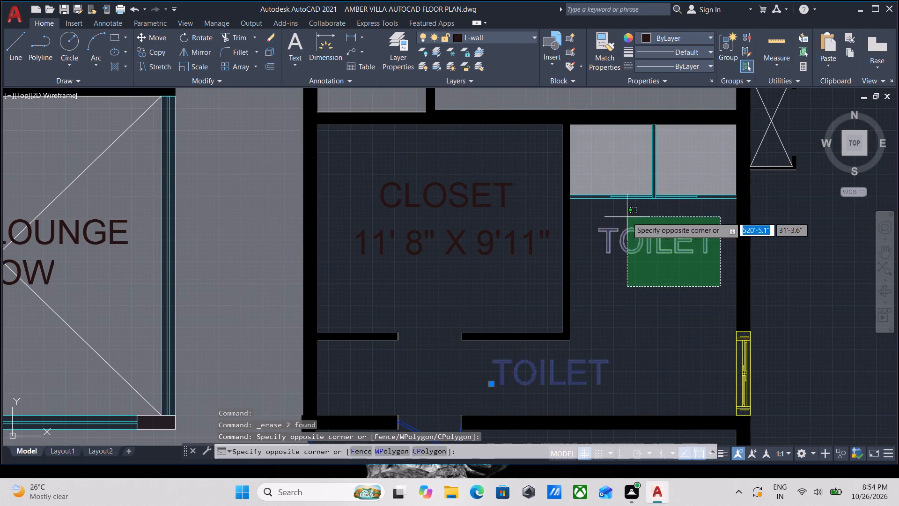
click(627, 217)
right_click(627, 217)
click(661, 276)
Erase the CLOSET label and its 11' 8" X 9'11" size text from the copied plan.
middle_drag(548, 226, 642, 250)
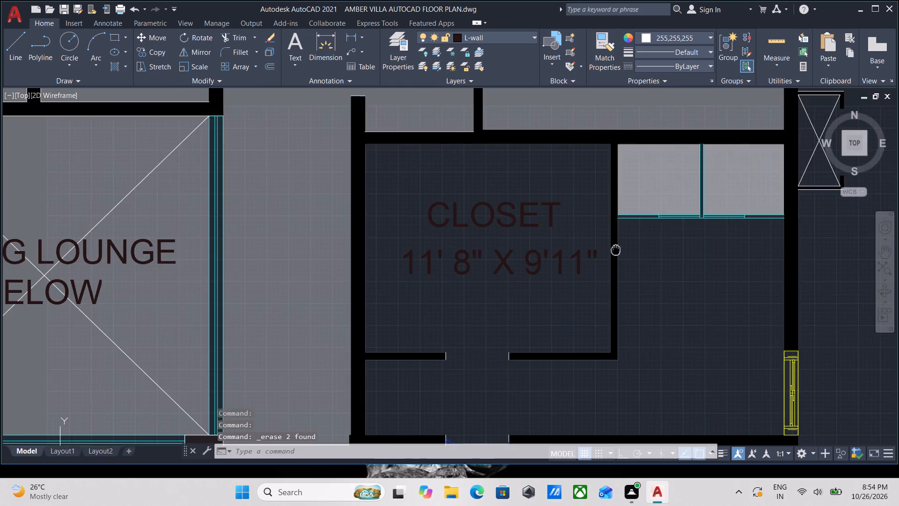
middle_drag(642, 250, 698, 247)
drag(642, 294, 632, 278)
click(511, 176)
right_click(511, 176)
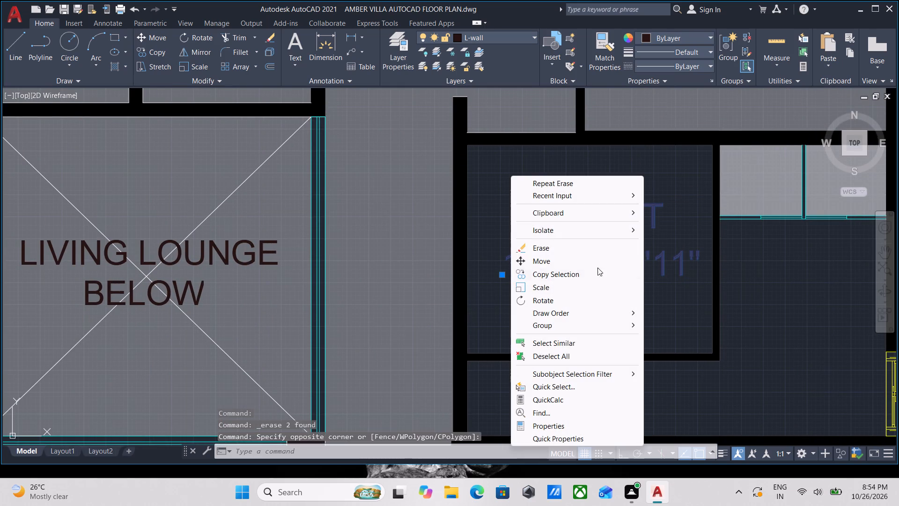
click(548, 242)
Erase the solid hatch that fills the lounge, living lounge, passage and lift areas of the copied plan.
scroll(556, 241, down, 3)
middle_drag(556, 241, 573, 252)
middle_drag(551, 225, 608, 215)
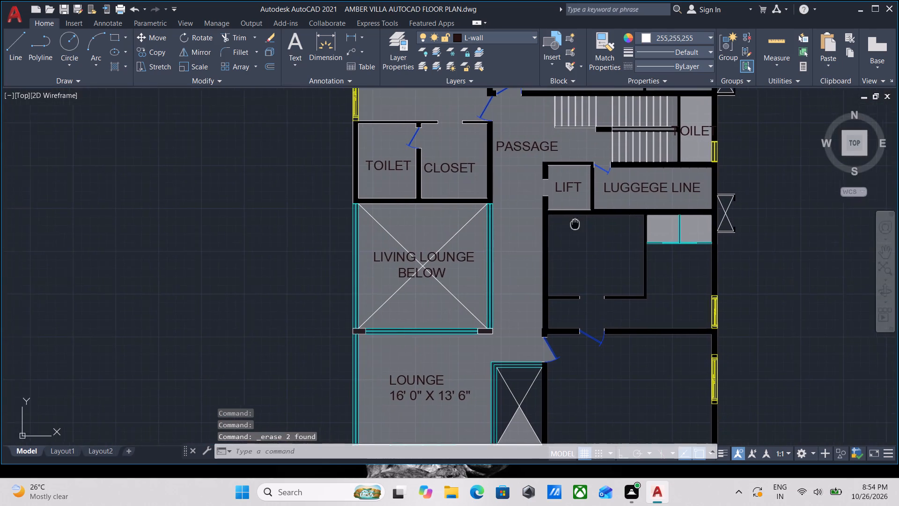
middle_drag(608, 215, 737, 181)
click(678, 209)
right_click(685, 210)
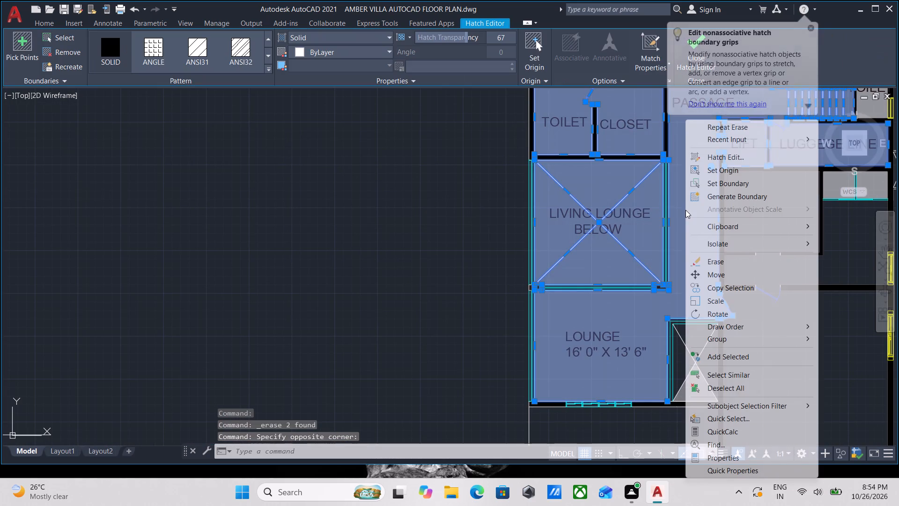
click(726, 265)
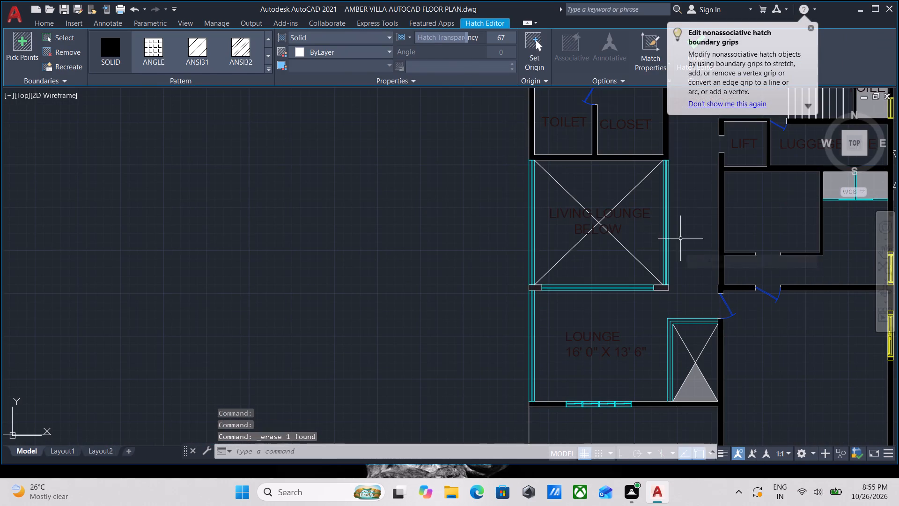
Erase the two-line LIVING LOUNGE BELOW label from the copied plan.
scroll(619, 220, up, 2)
click(666, 261)
click(612, 200)
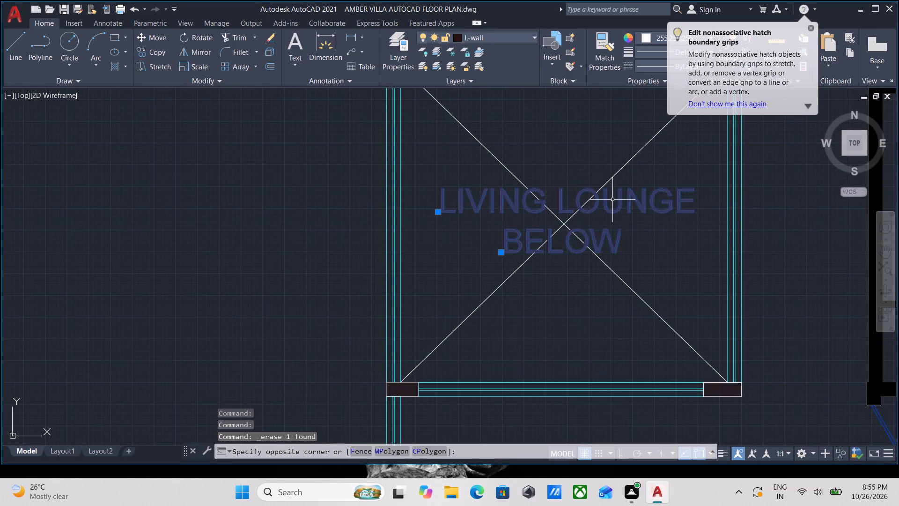
right_click(612, 200)
click(669, 277)
Erase the two crossing diagonal lines in the living lounge of the copied plan.
click(634, 244)
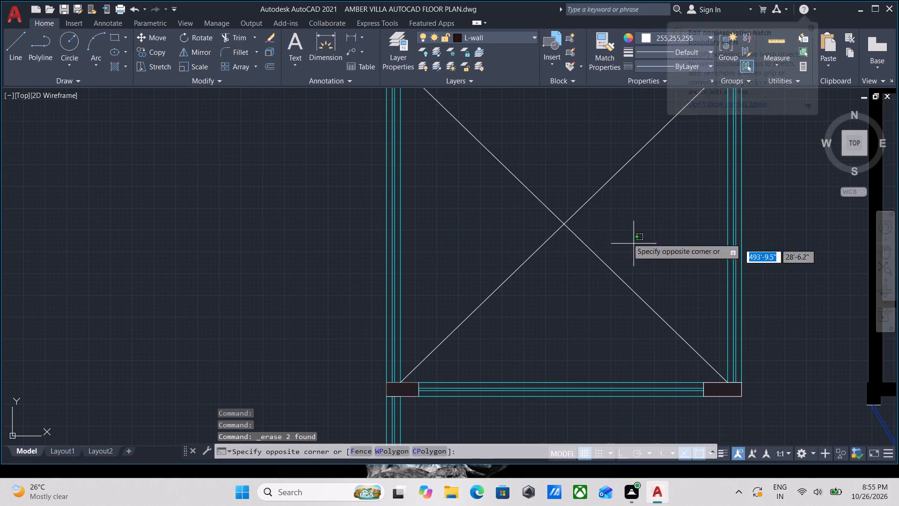
click(531, 172)
right_click(531, 172)
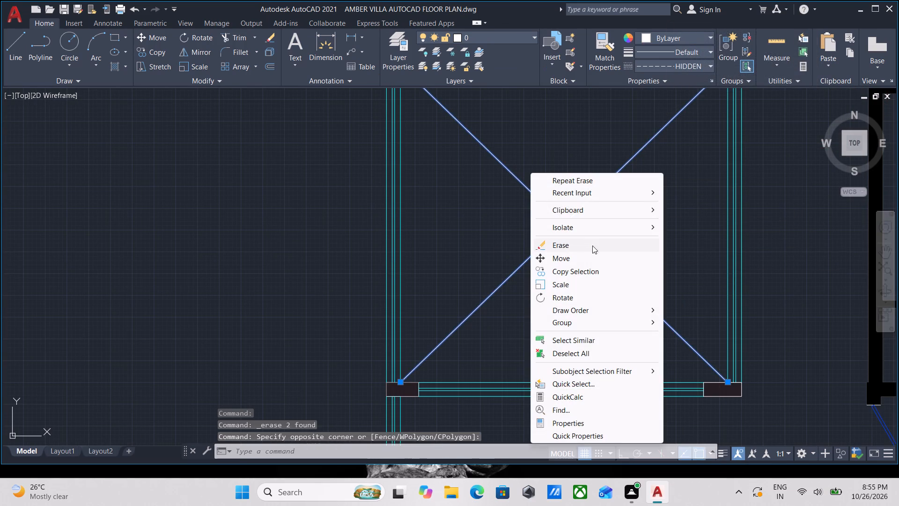
click(584, 248)
Erase the north-side TOILET, both CLOSET, PASSAGE, LIFT, LUGGEGE LINE and both BEDROOM labels, including their size texts, from the copied plan.
scroll(589, 248, down, 2)
middle_drag(591, 253, 604, 278)
scroll(614, 165, up, 2)
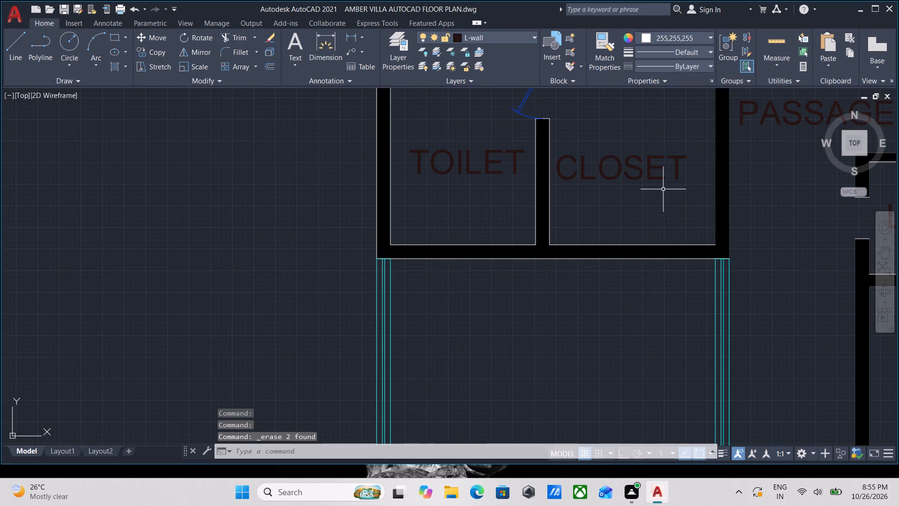
click(665, 192)
click(579, 134)
drag(481, 200, 479, 196)
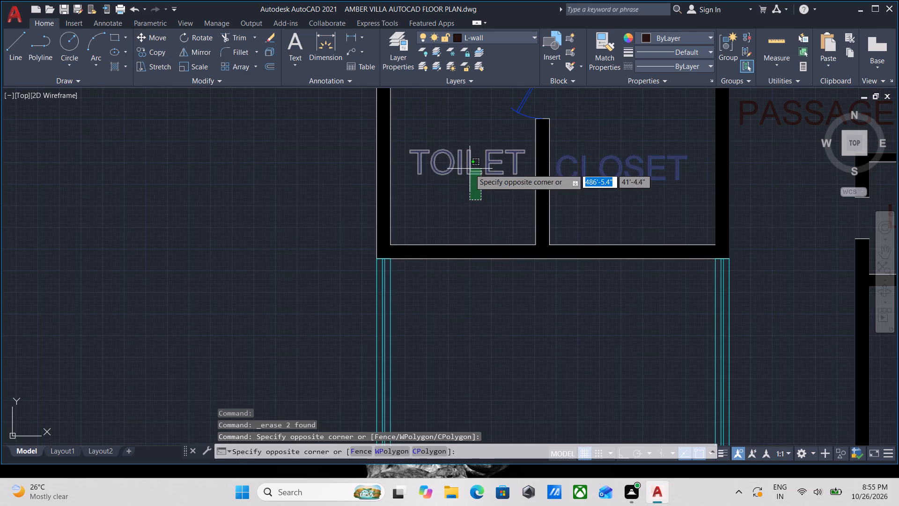
click(470, 167)
scroll(643, 211, down, 2)
middle_drag(645, 211, 659, 249)
scroll(762, 218, up, 3)
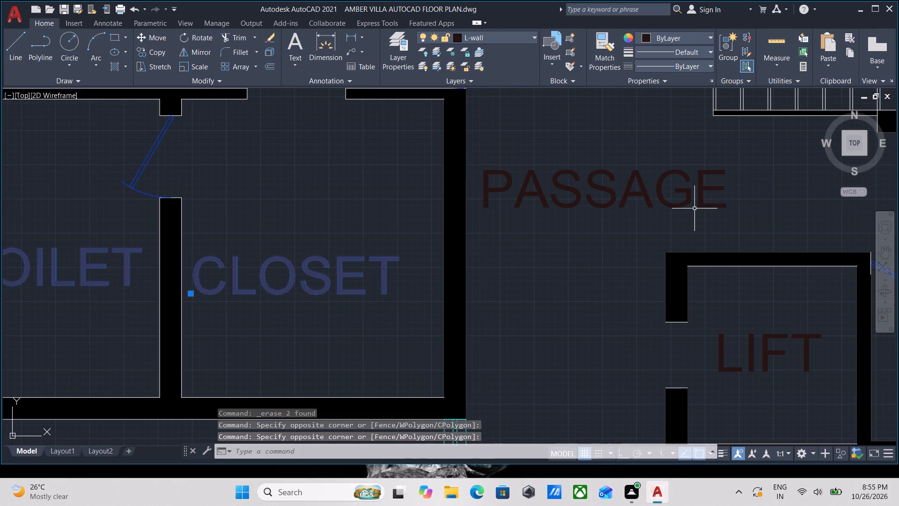
click(700, 215)
click(624, 164)
scroll(727, 288, down, 2)
middle_drag(727, 288, 681, 197)
scroll(695, 229, up, 1)
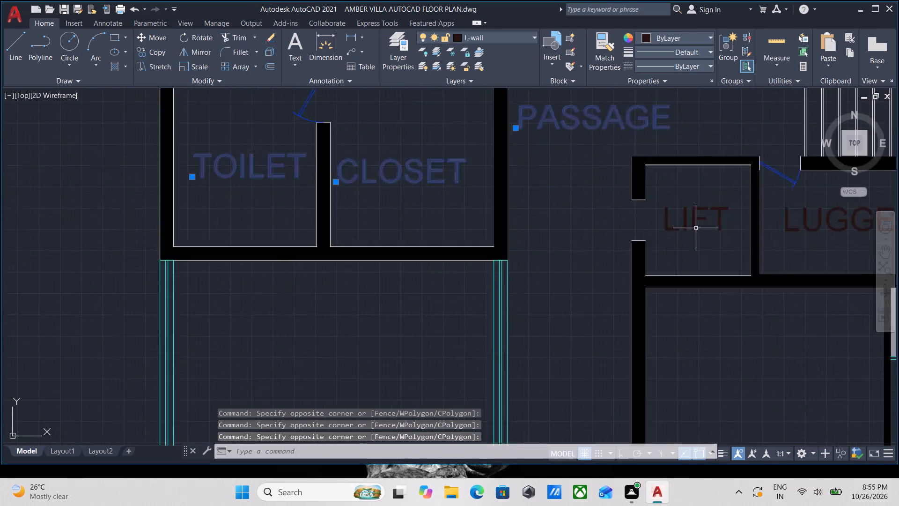
scroll(696, 228, up, 1)
drag(749, 273, 739, 262)
click(656, 186)
scroll(685, 195, down, 1)
middle_drag(685, 195, 533, 192)
scroll(533, 192, down, 1)
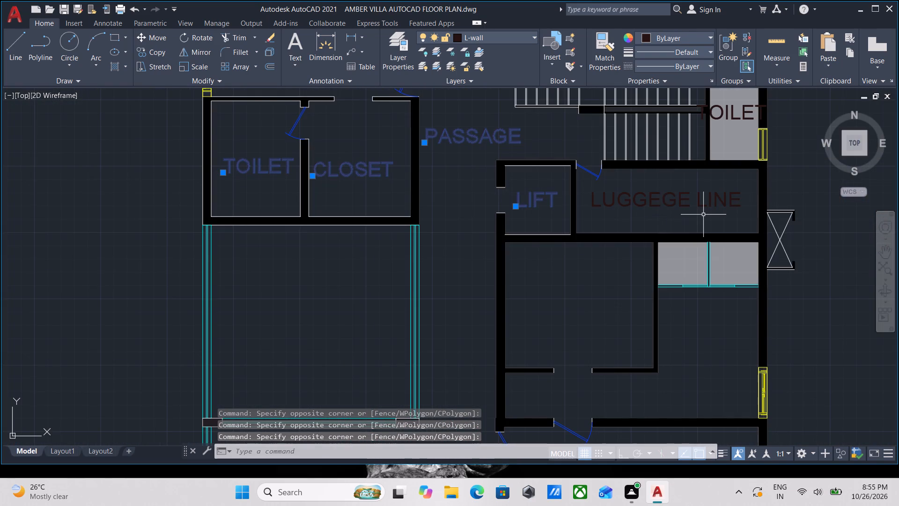
scroll(703, 215, up, 2)
click(720, 223)
click(557, 146)
scroll(557, 146, down, 1)
middle_drag(565, 149, 684, 183)
scroll(684, 183, down, 1)
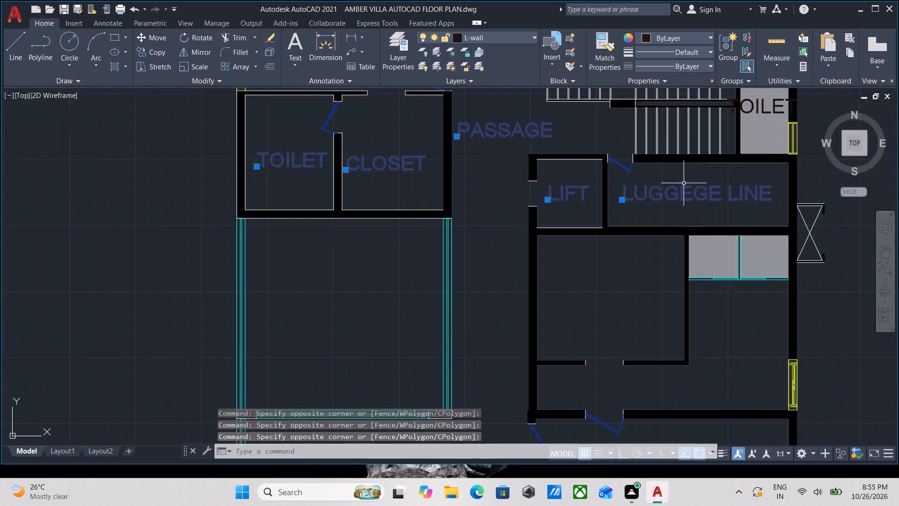
scroll(684, 183, down, 3)
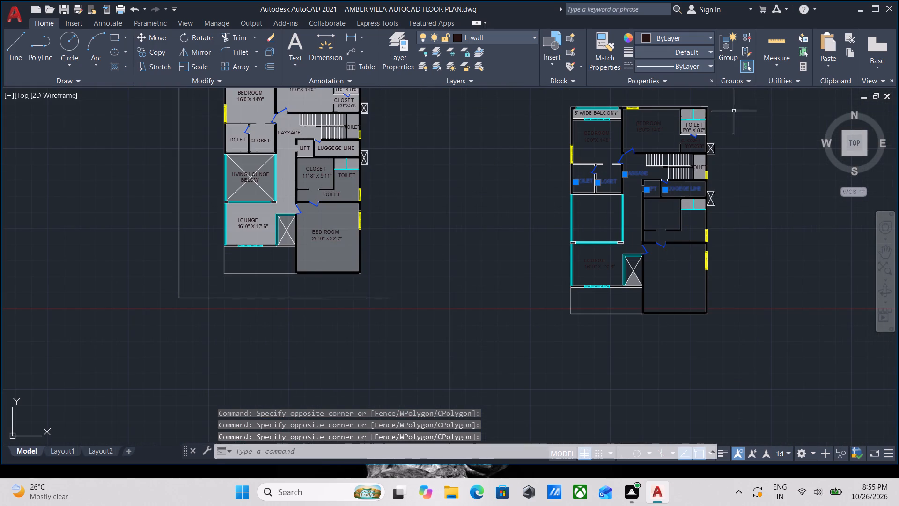
scroll(648, 144, up, 1)
middle_drag(648, 144, 656, 179)
scroll(676, 179, up, 2)
middle_drag(676, 172, 696, 210)
drag(696, 210, 664, 156)
click(622, 97)
middle_drag(701, 178, 639, 193)
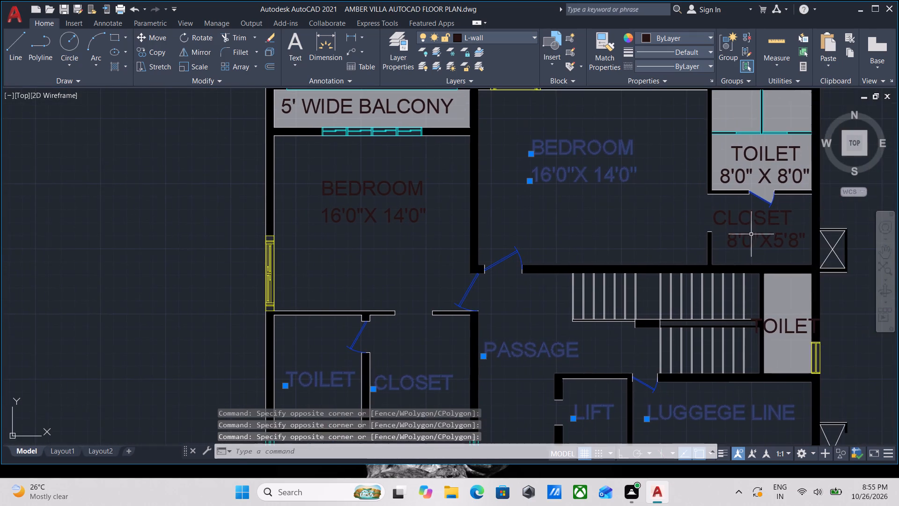
scroll(774, 238, up, 3)
drag(766, 283, 756, 276)
click(636, 139)
scroll(642, 156, down, 4)
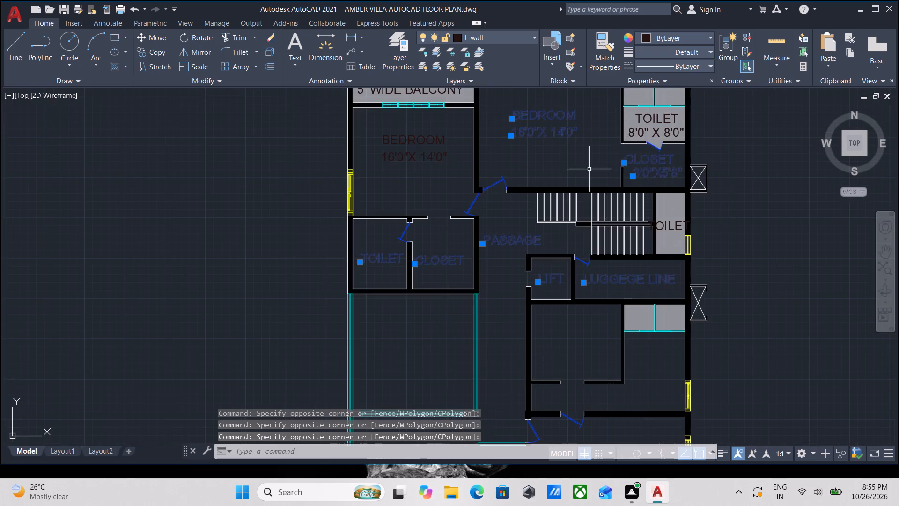
middle_drag(496, 121, 652, 153)
scroll(597, 194, up, 3)
drag(614, 212, 599, 183)
click(543, 92)
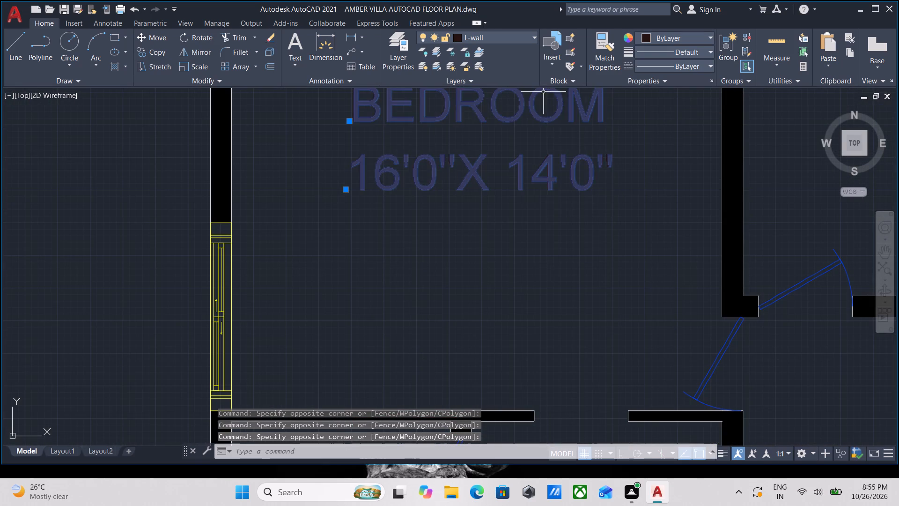
scroll(575, 173, down, 3)
middle_drag(575, 173, 612, 175)
right_click(613, 176)
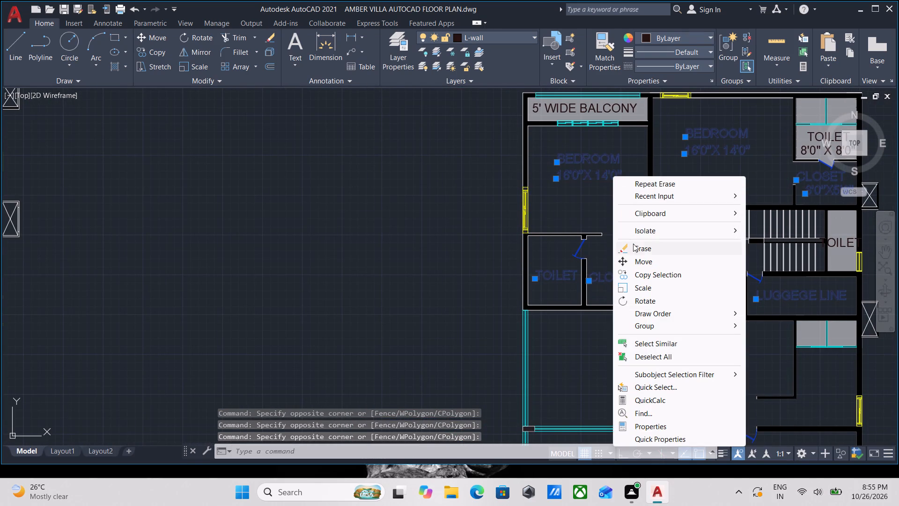
click(640, 250)
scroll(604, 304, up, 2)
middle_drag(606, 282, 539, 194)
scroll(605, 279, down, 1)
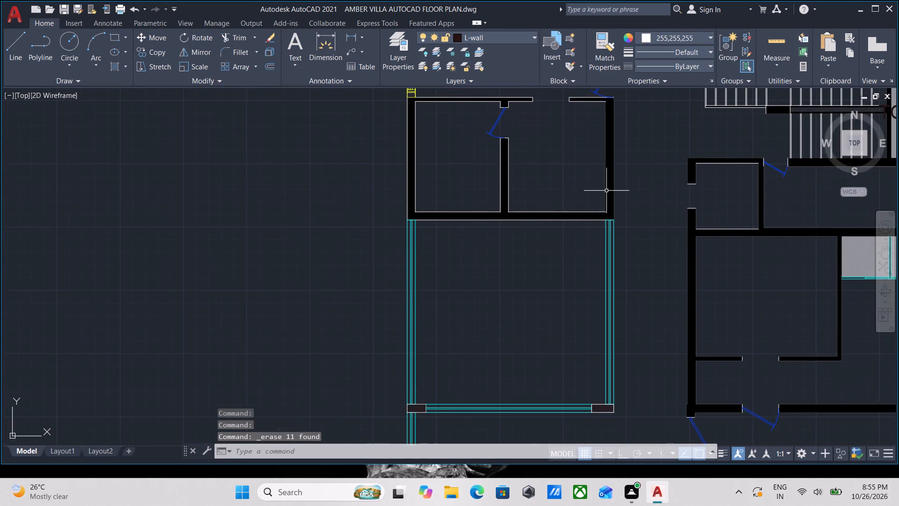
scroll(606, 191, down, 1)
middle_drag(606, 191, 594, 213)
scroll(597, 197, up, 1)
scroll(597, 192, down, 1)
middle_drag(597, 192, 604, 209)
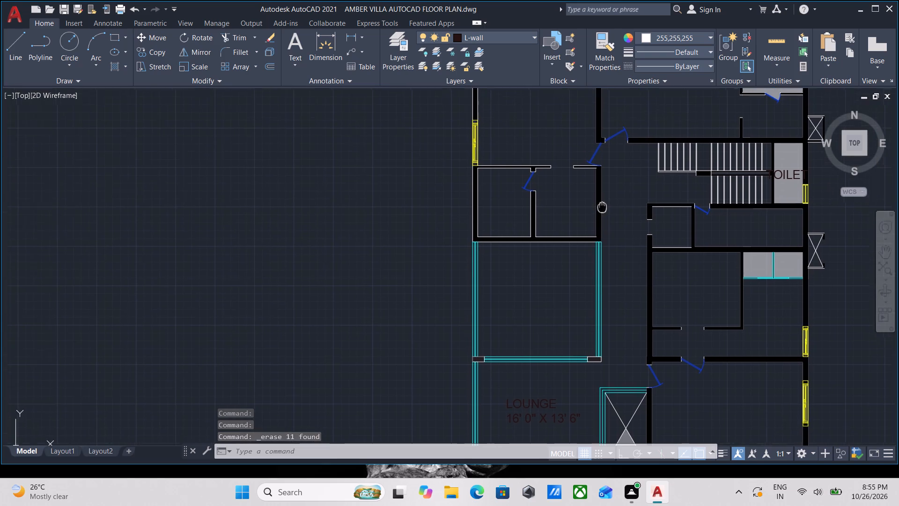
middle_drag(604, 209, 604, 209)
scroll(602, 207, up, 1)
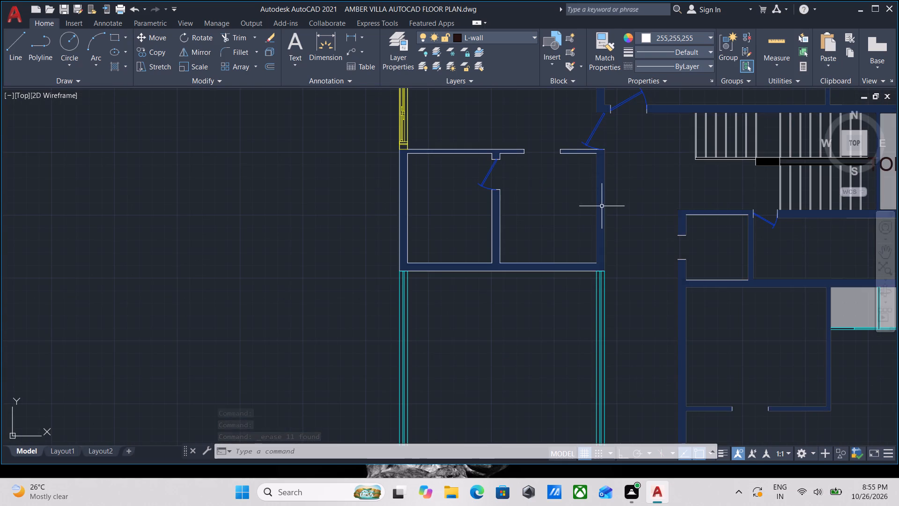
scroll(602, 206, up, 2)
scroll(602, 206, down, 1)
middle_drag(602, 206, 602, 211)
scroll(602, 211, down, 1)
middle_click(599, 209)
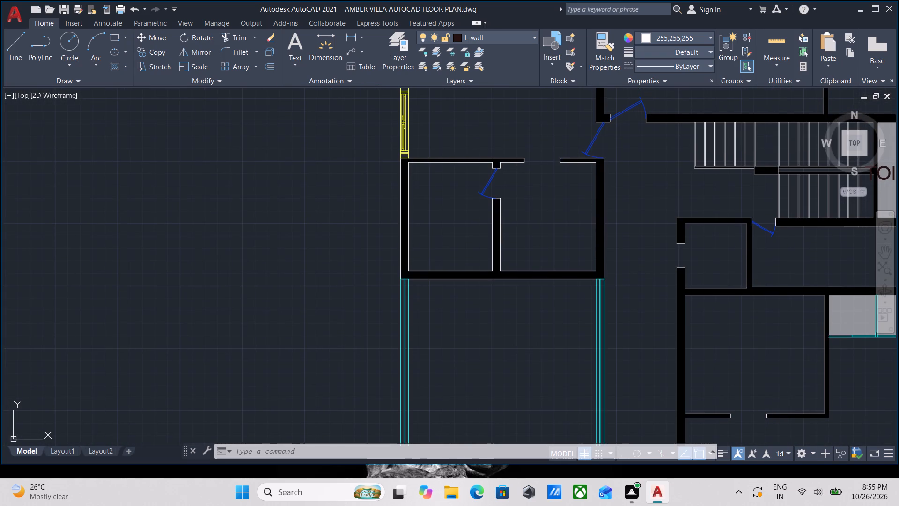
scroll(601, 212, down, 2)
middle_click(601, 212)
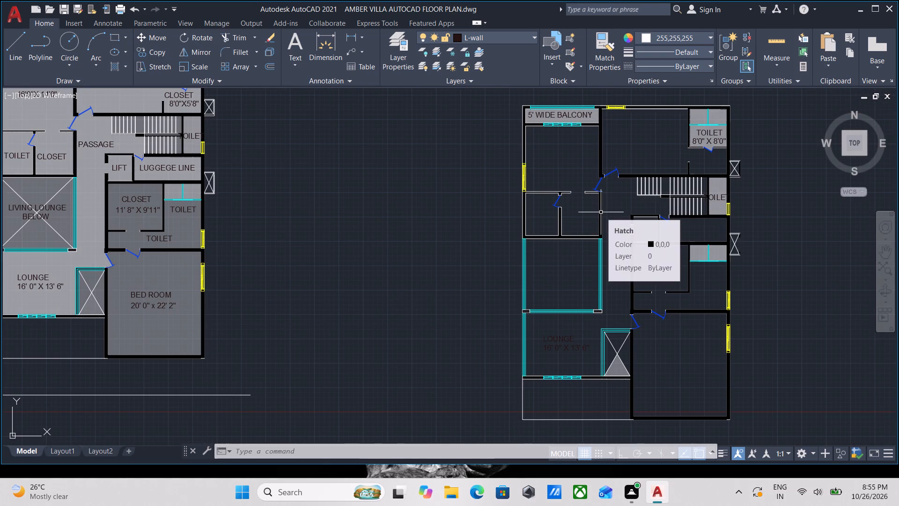
Erase the 5' WIDE BALCONY label and the solid hatch filling the balcony of the copied plan.
scroll(577, 89, up, 2)
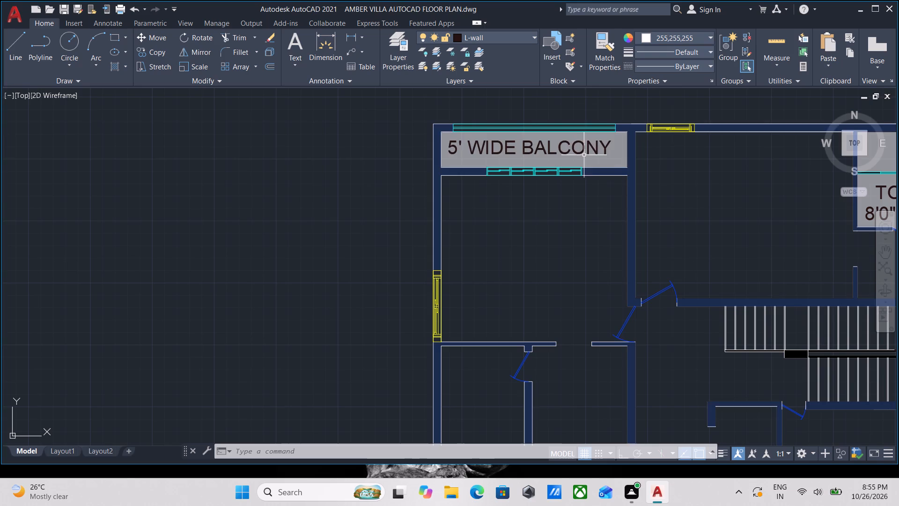
click(574, 144)
right_click(574, 144)
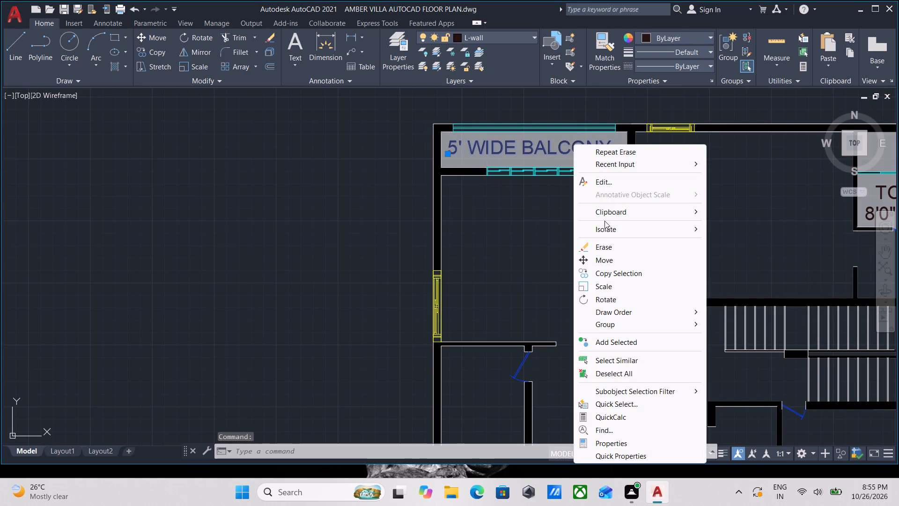
click(620, 248)
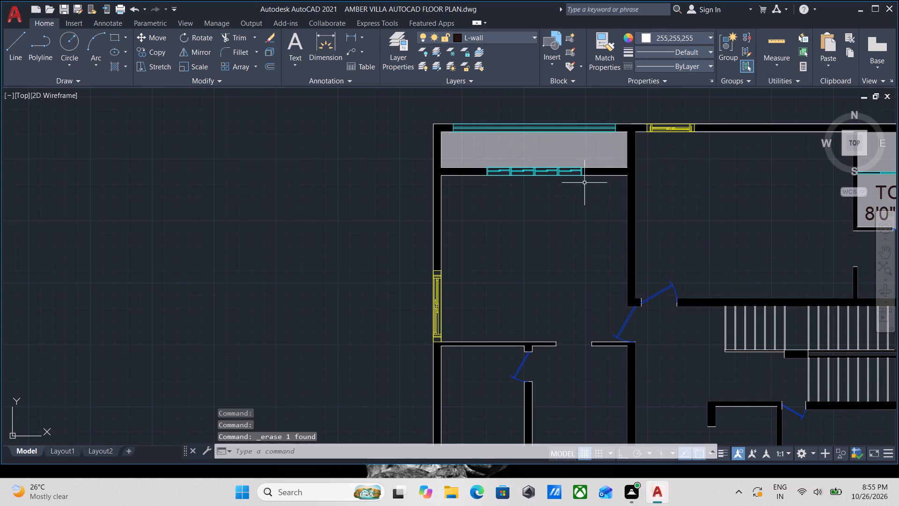
click(556, 143)
right_click(556, 143)
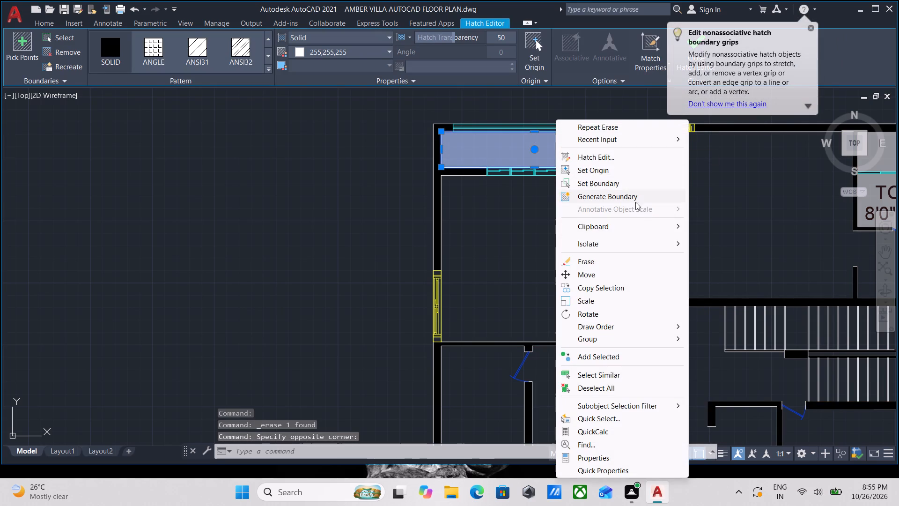
click(631, 256)
Erase the black solid hatch that fills the walls of the copied plan.
scroll(620, 166, down, 2)
middle_drag(620, 166, 508, 132)
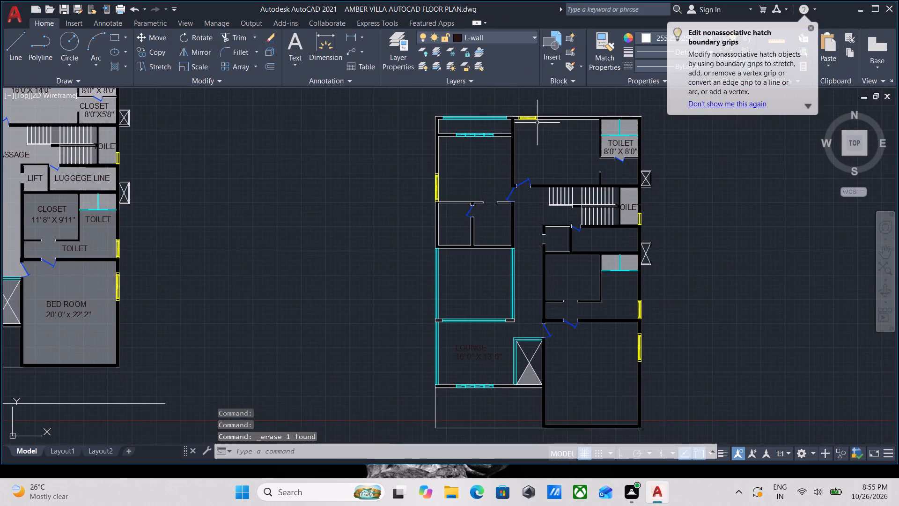
scroll(561, 119, up, 3)
click(569, 118)
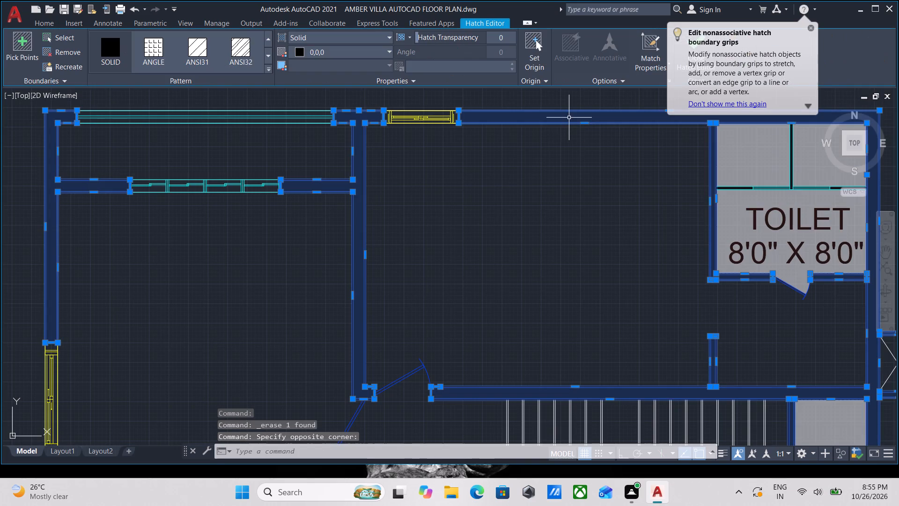
right_click(569, 118)
click(643, 260)
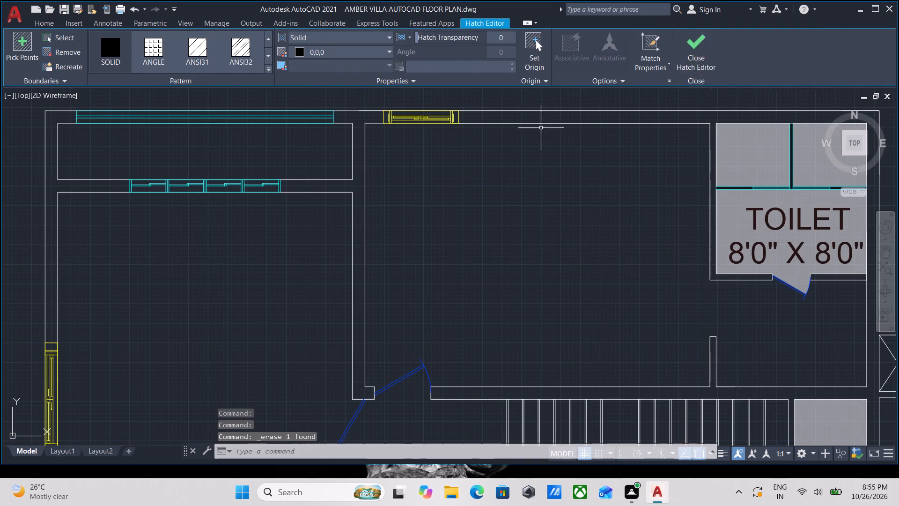
Erase the black solid hatch between the two staircase flights of the copied plan.
scroll(513, 104, down, 1)
middle_drag(513, 104, 550, 70)
middle_drag(673, 276, 600, 133)
scroll(548, 167, up, 2)
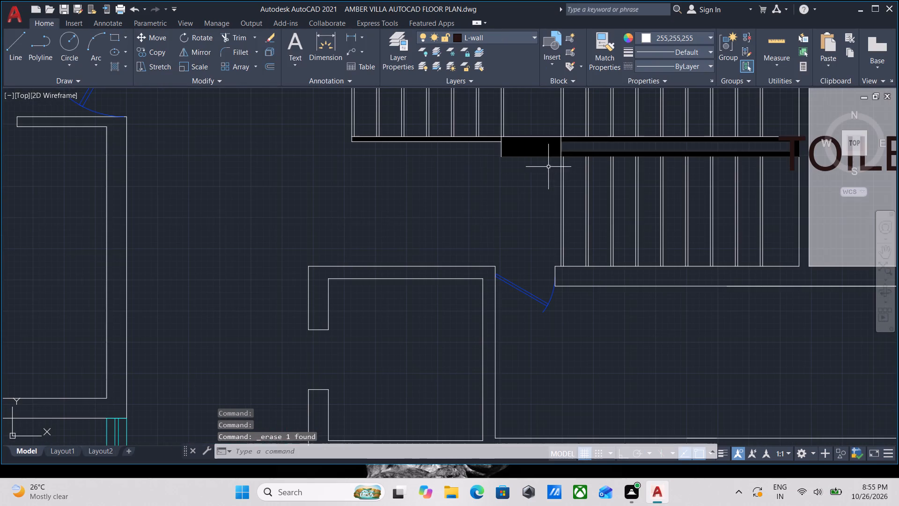
click(550, 142)
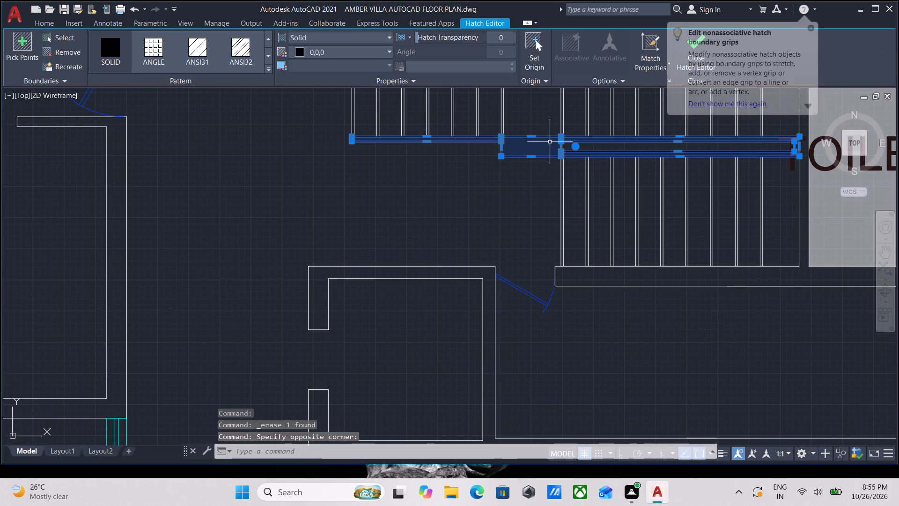
scroll(545, 142, up, 2)
key(Escape)
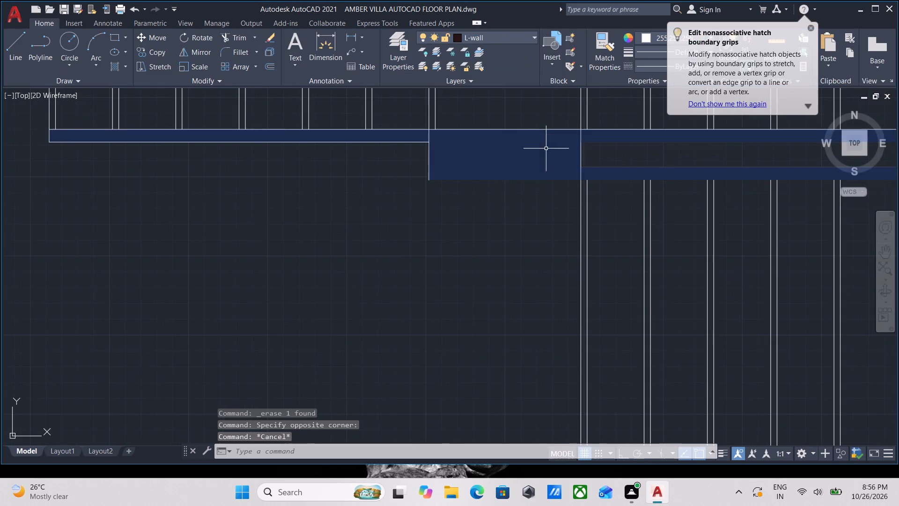
click(548, 151)
right_click(548, 151)
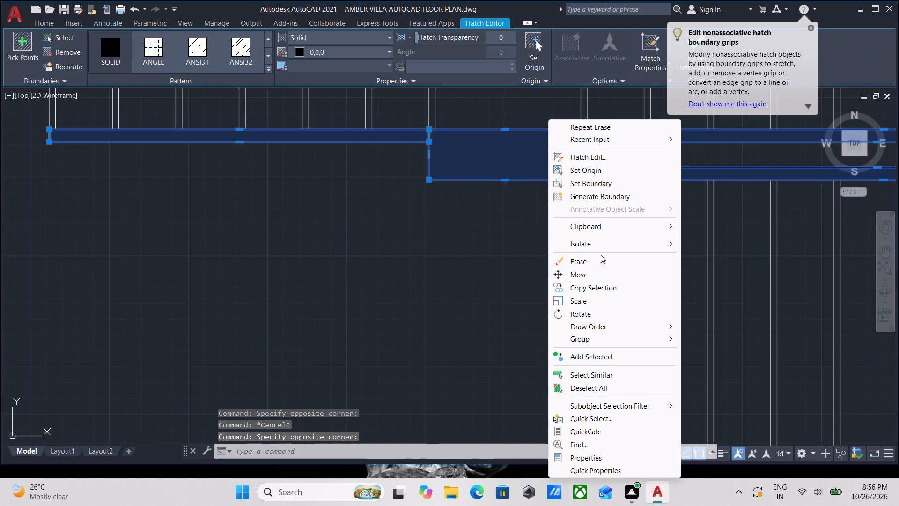
click(600, 264)
Erase the TOILET label and the solid hatch of the small toilet beside the staircase in the copied plan.
scroll(545, 178, down, 2)
middle_drag(545, 178, 586, 164)
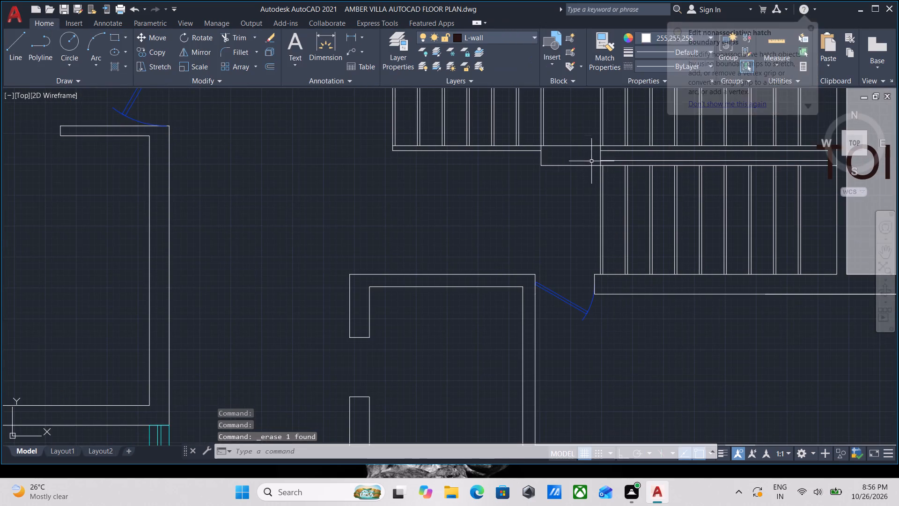
scroll(690, 373, down, 2)
middle_drag(690, 373, 536, 353)
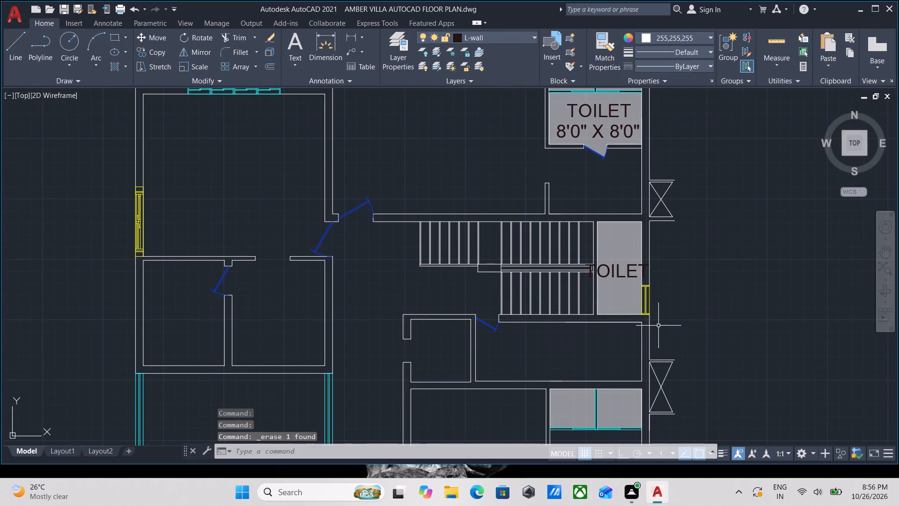
scroll(642, 296, up, 2)
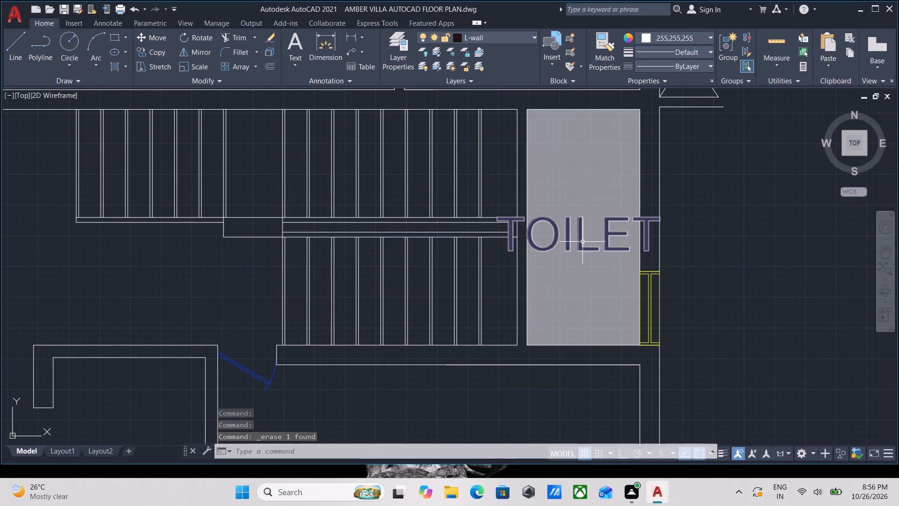
click(578, 238)
right_click(580, 243)
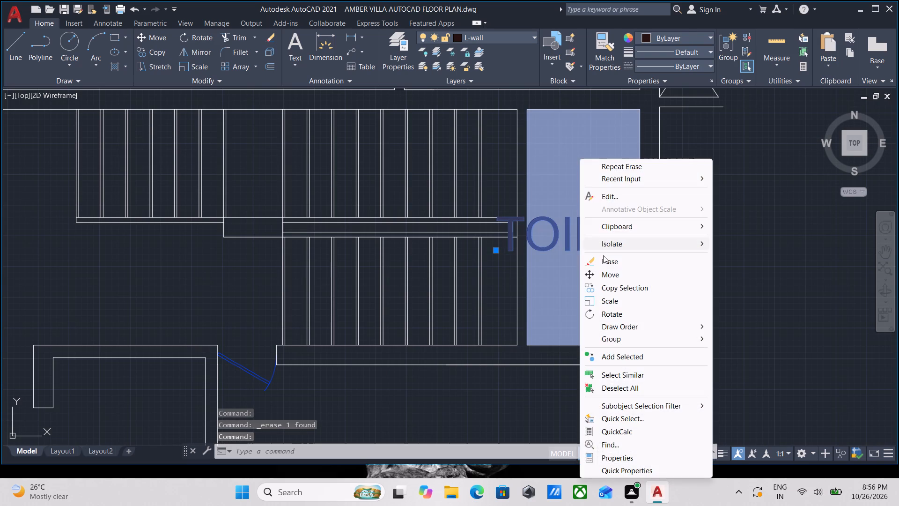
click(611, 261)
click(555, 230)
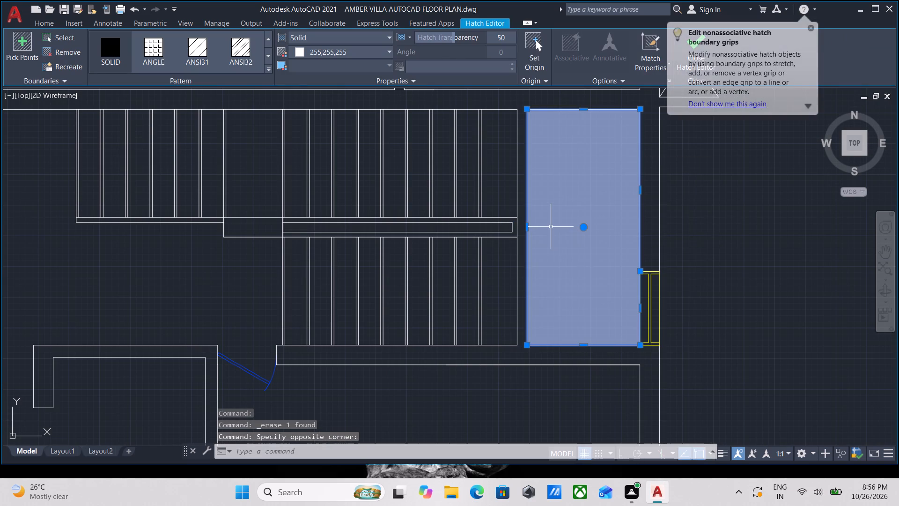
right_click(551, 227)
click(609, 265)
Erase the solid hatch of the 8'0" X 8'0" toilet in the north-east corner of the copied plan.
middle_drag(554, 219, 554, 227)
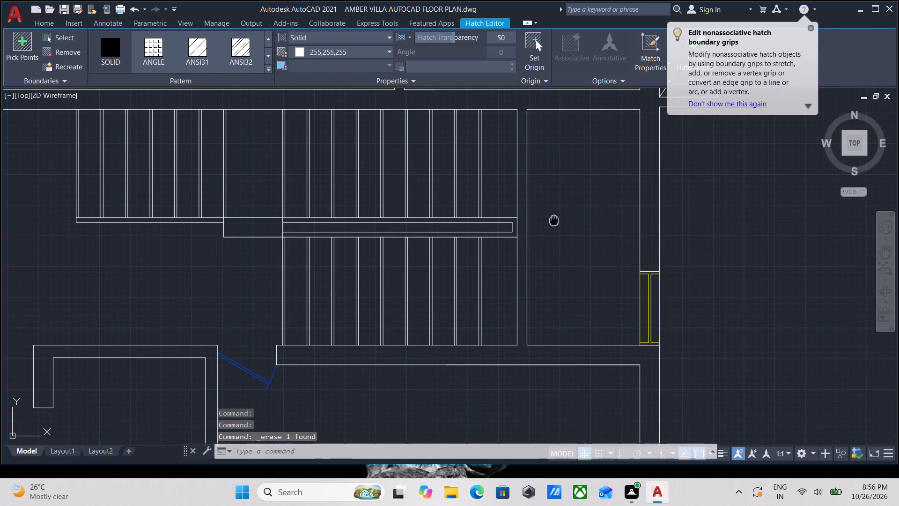
middle_drag(554, 227, 565, 292)
middle_drag(575, 268, 594, 327)
scroll(581, 291, down, 1)
scroll(600, 196, down, 1)
middle_drag(600, 196, 598, 245)
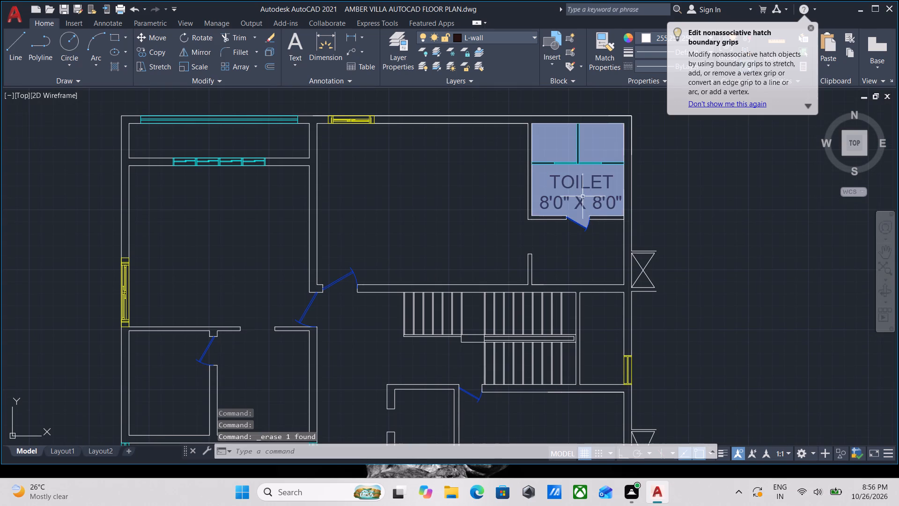
scroll(575, 194, up, 1)
click(581, 194)
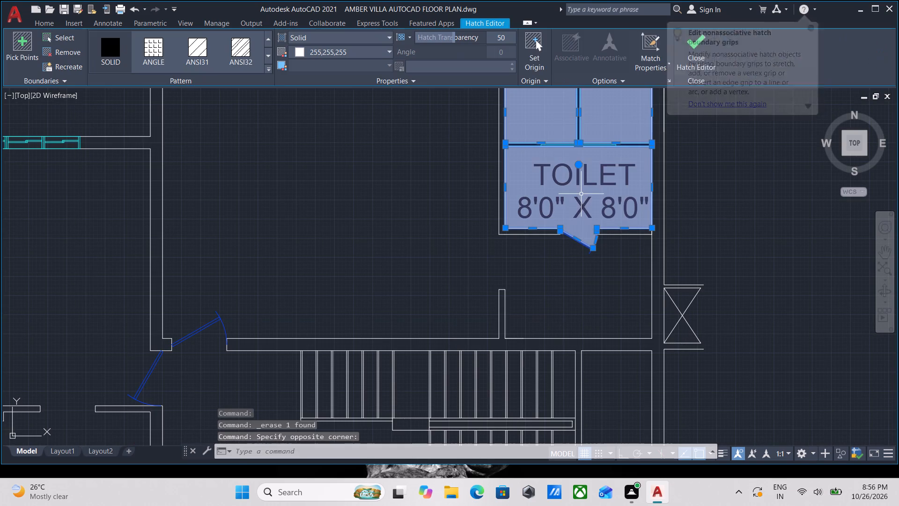
right_click(581, 194)
click(610, 261)
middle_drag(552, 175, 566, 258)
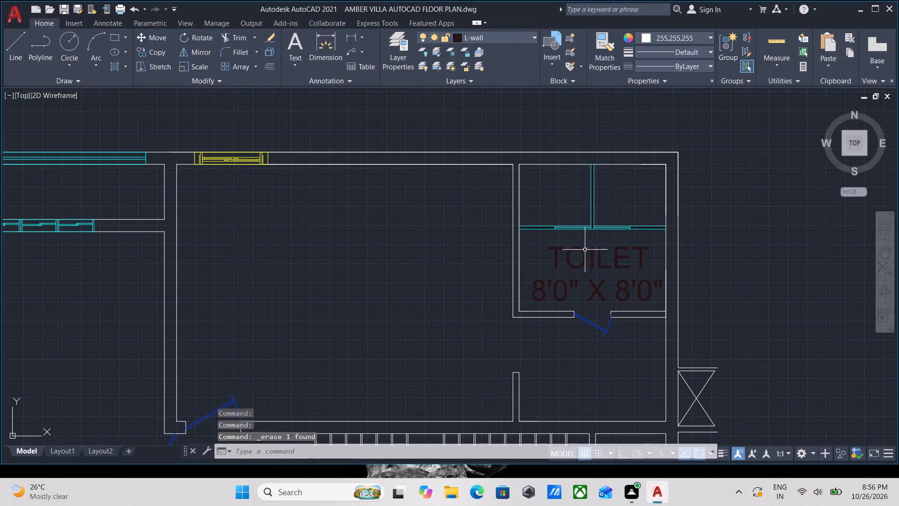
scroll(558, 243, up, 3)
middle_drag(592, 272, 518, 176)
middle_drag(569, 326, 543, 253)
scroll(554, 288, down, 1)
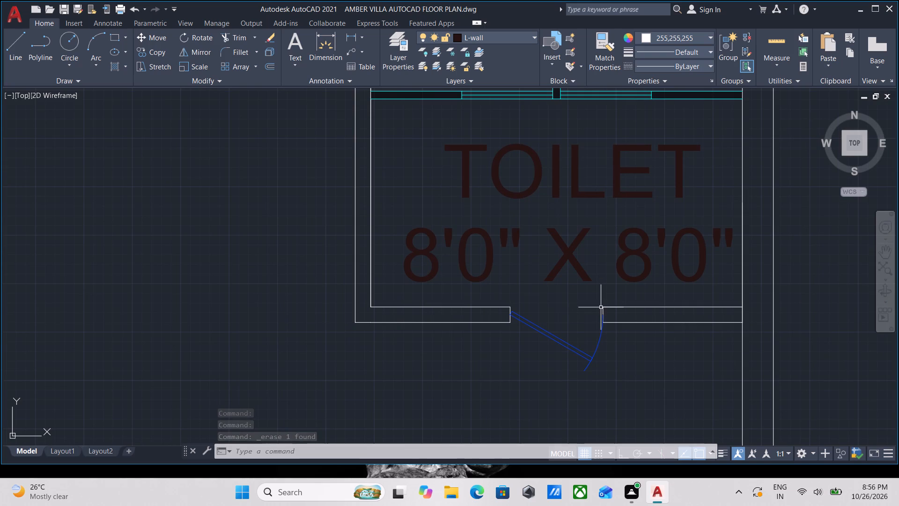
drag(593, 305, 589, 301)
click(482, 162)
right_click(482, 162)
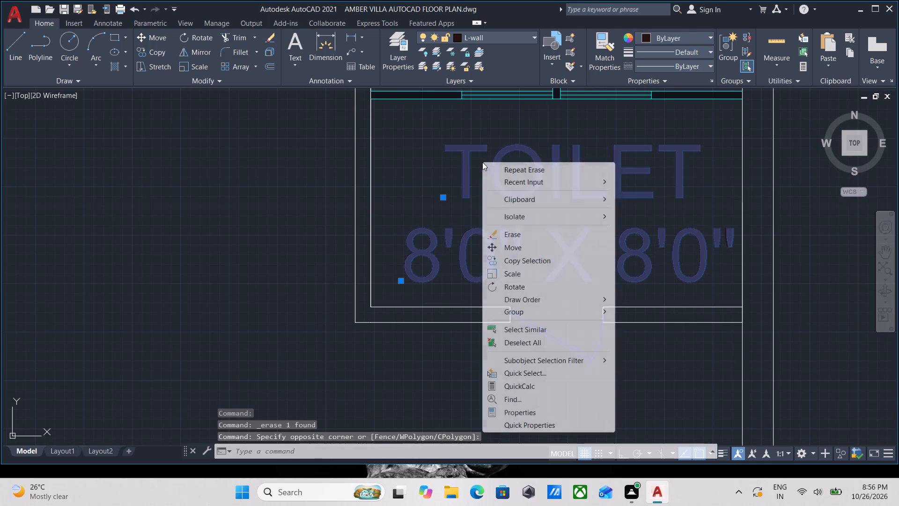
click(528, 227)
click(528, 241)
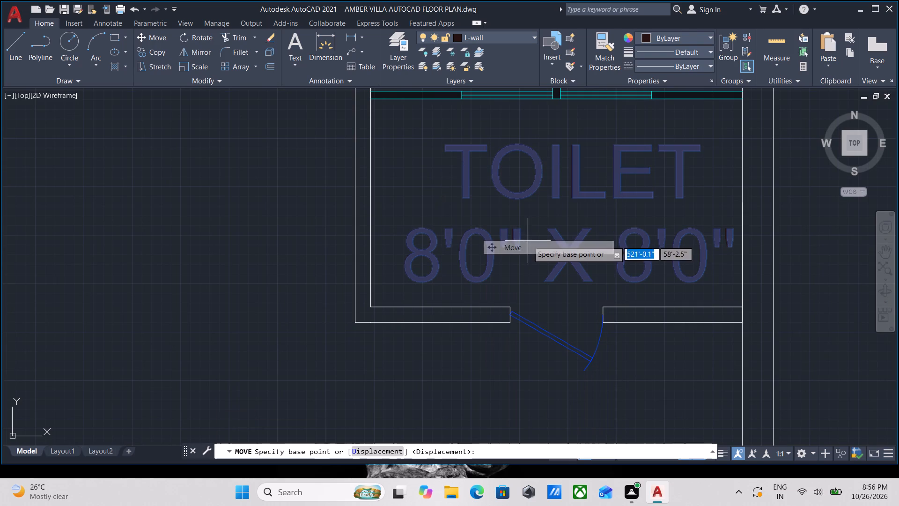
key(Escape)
Erase the TOILET 8'0" X 8'0" label in the north-east toilet of the copied plan.
click(567, 296)
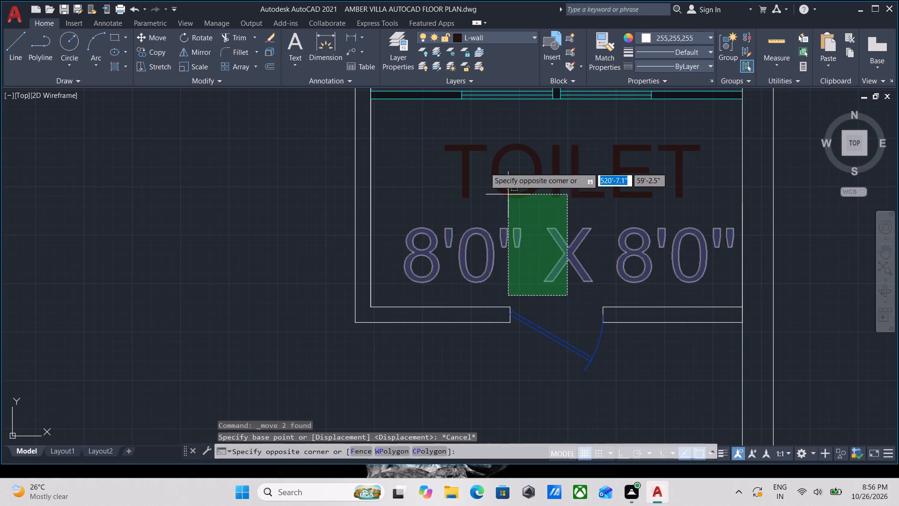
click(479, 160)
right_click(478, 160)
click(538, 231)
Erase the solid hatch filling the two partitioned cubicles of the toilet south of the staircase in the copied plan.
scroll(531, 193, down, 2)
middle_drag(531, 193, 525, 203)
middle_drag(477, 187, 507, 144)
scroll(370, 246, down, 1)
middle_drag(370, 246, 427, 140)
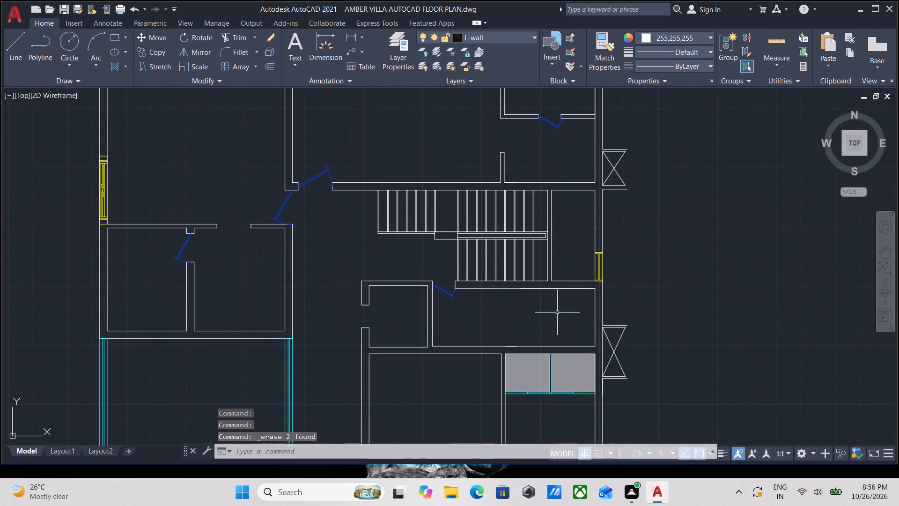
middle_drag(561, 313, 548, 246)
scroll(551, 314, up, 2)
click(553, 307)
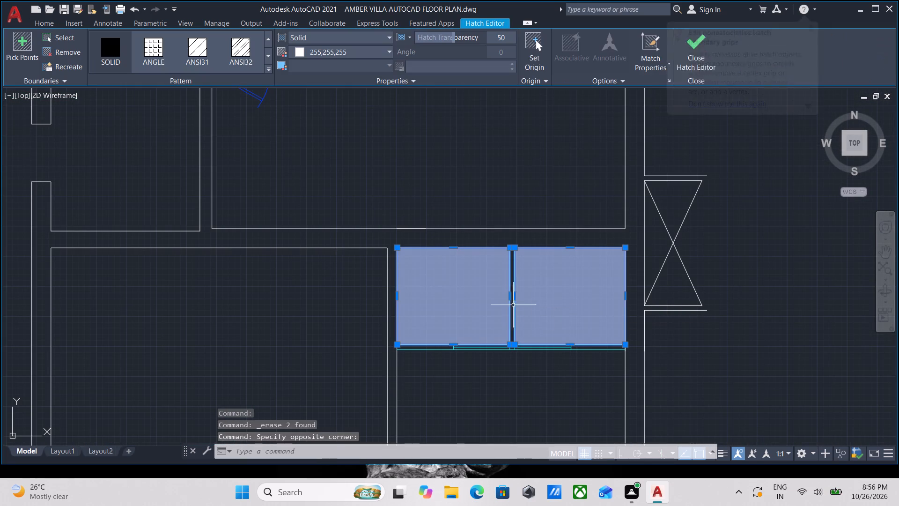
right_click(476, 298)
click(521, 255)
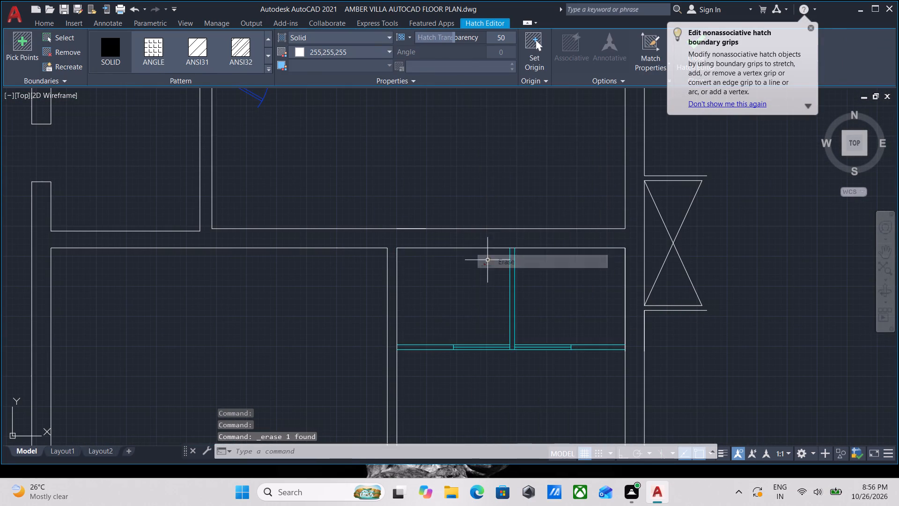
Erase the LOUNGE 16' 0" X 13' 6" label from the copied plan.
scroll(464, 265, down, 2)
middle_drag(464, 265, 515, 235)
middle_drag(432, 274, 451, 206)
scroll(438, 249, down, 1)
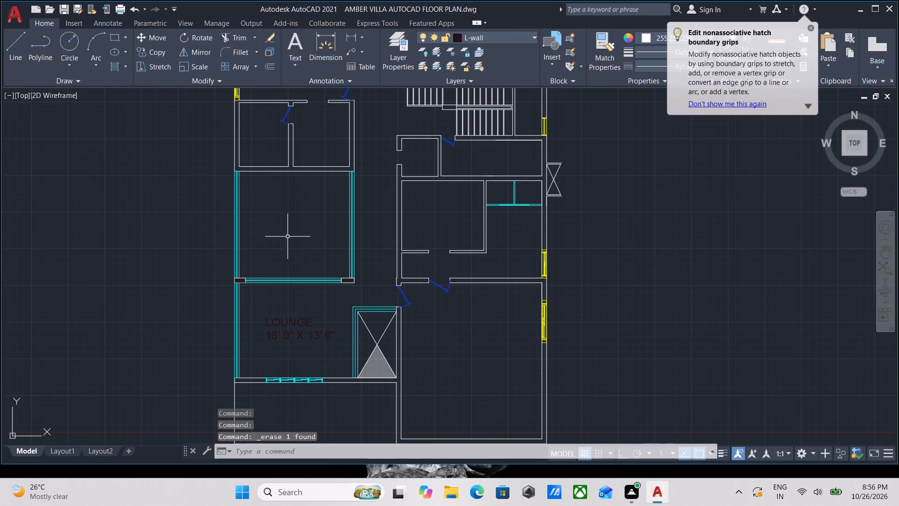
middle_drag(298, 348, 390, 249)
click(397, 267)
click(353, 205)
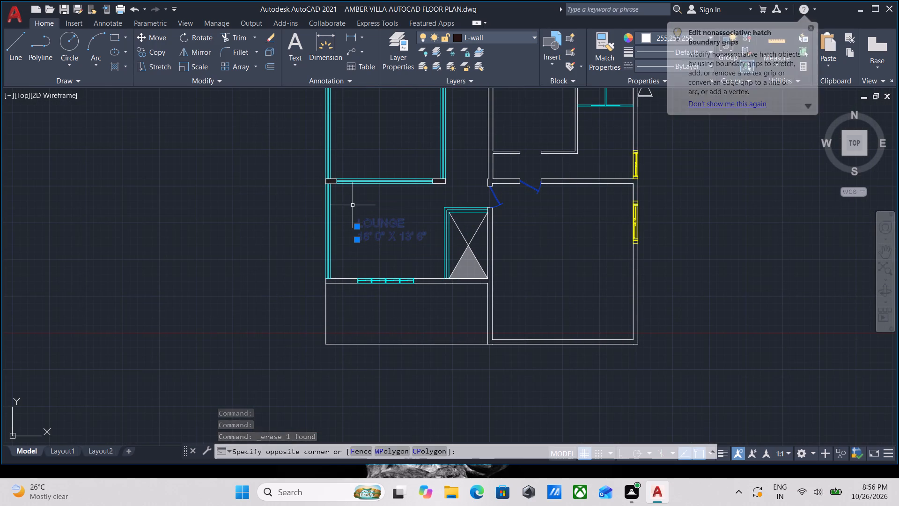
right_click(353, 205)
click(397, 278)
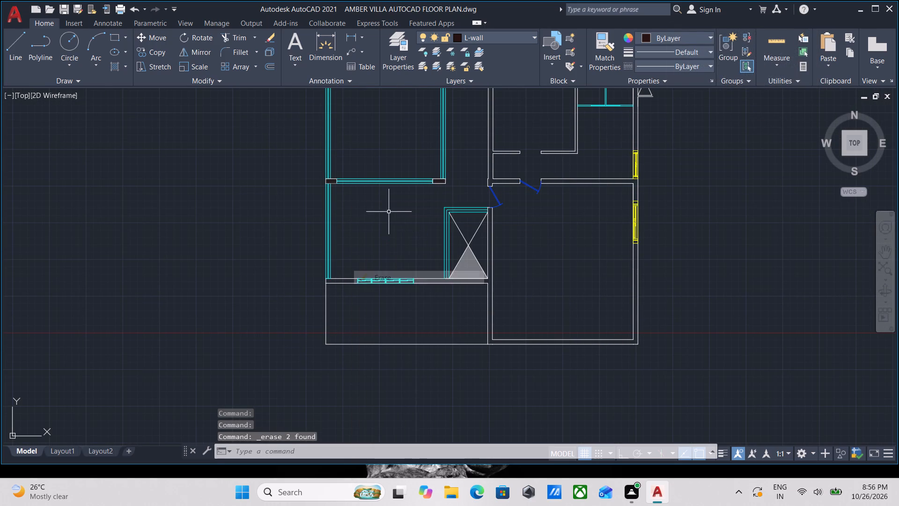
Examine the rooms, staircase and walls of the copied plan for leftover fills and labels.
scroll(387, 206, up, 2)
middle_drag(420, 252, 496, 168)
scroll(480, 271, down, 1)
middle_drag(480, 271, 465, 184)
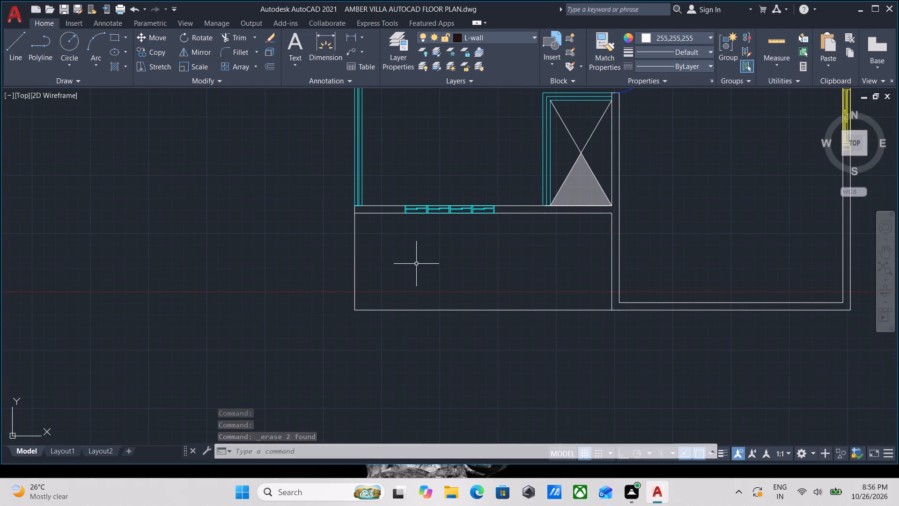
scroll(429, 243, down, 1)
scroll(487, 204, down, 1)
middle_drag(487, 204, 476, 320)
middle_drag(469, 204, 455, 281)
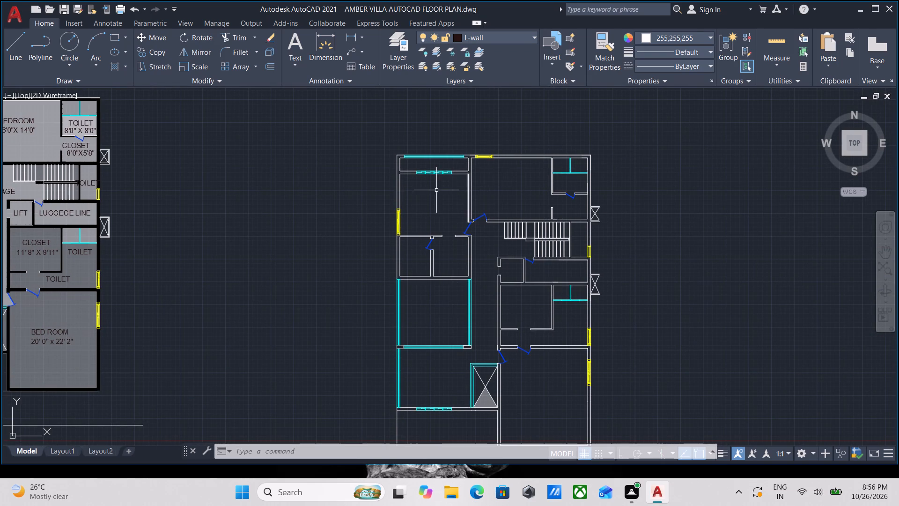
scroll(435, 190, up, 2)
middle_drag(416, 189, 464, 208)
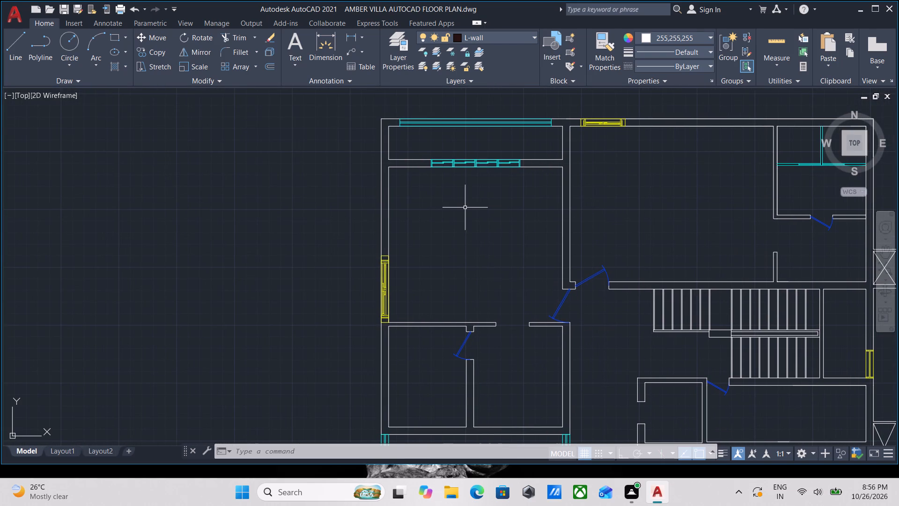
scroll(470, 204, down, 1)
middle_drag(470, 204, 439, 121)
middle_drag(465, 186, 442, 121)
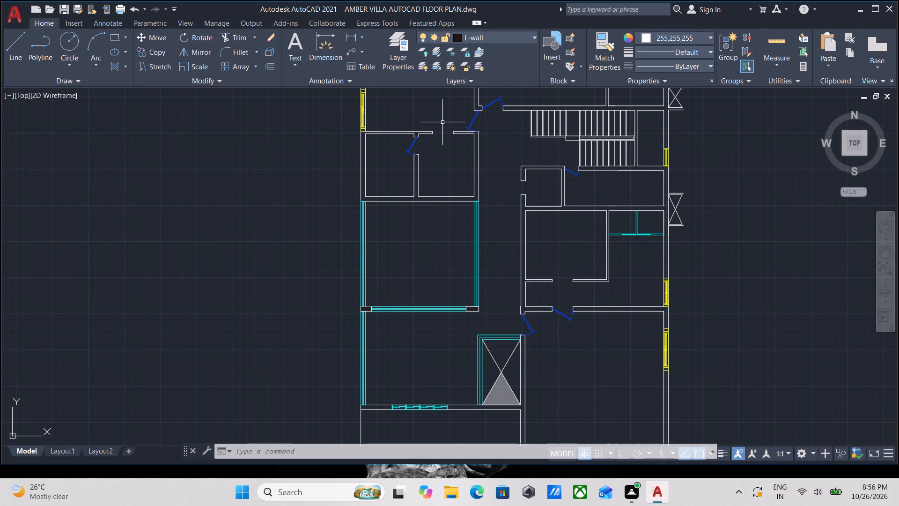
scroll(463, 118, down, 2)
middle_drag(463, 118, 464, 124)
scroll(452, 182, up, 2)
middle_drag(449, 170, 452, 199)
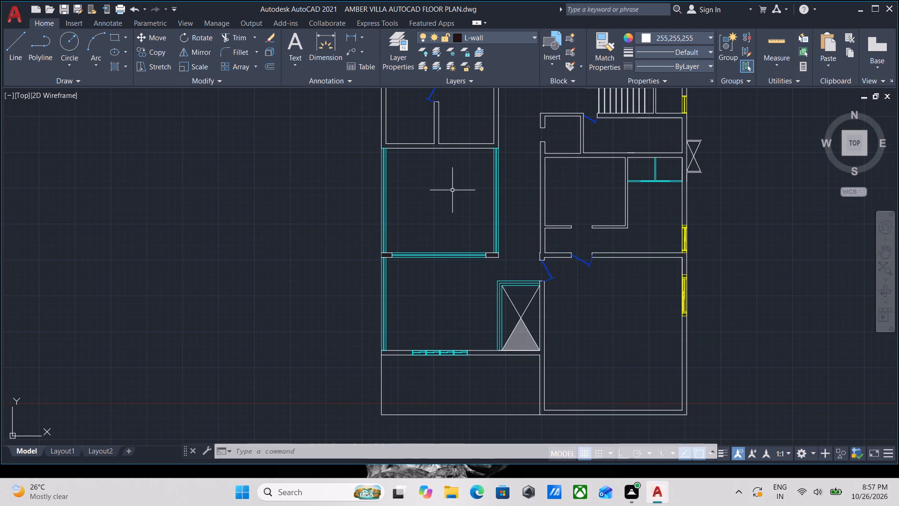
scroll(463, 179, down, 2)
middle_drag(463, 179, 459, 230)
scroll(458, 208, up, 2)
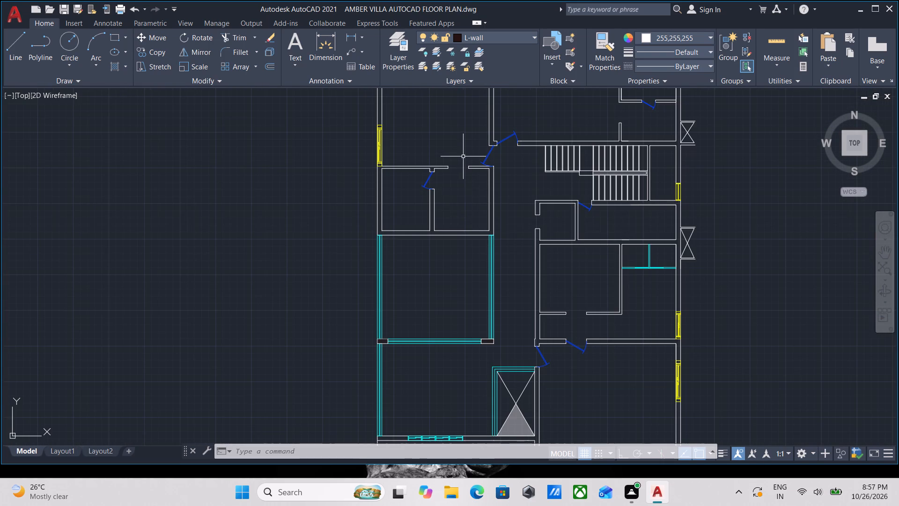
middle_drag(463, 156, 430, 225)
scroll(463, 156, down, 1)
scroll(536, 167, up, 2)
middle_drag(520, 202, 452, 146)
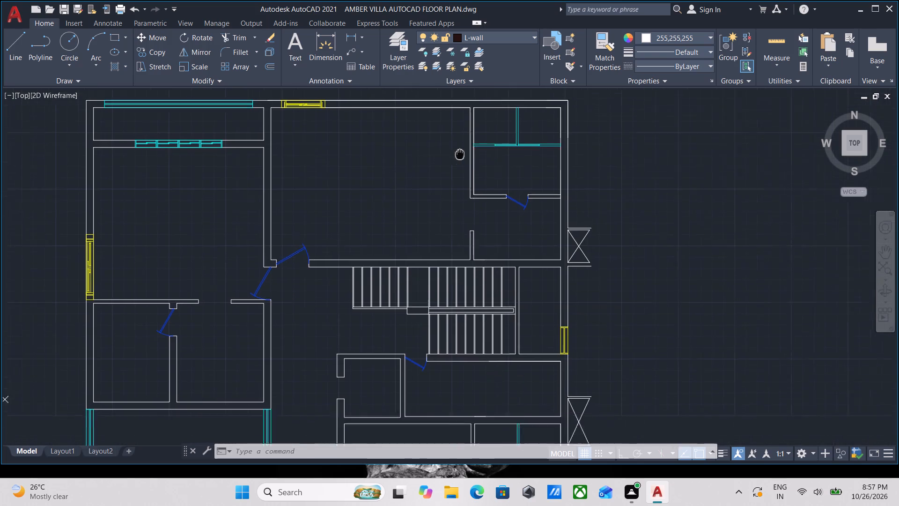
middle_drag(452, 146, 442, 134)
scroll(449, 208, up, 2)
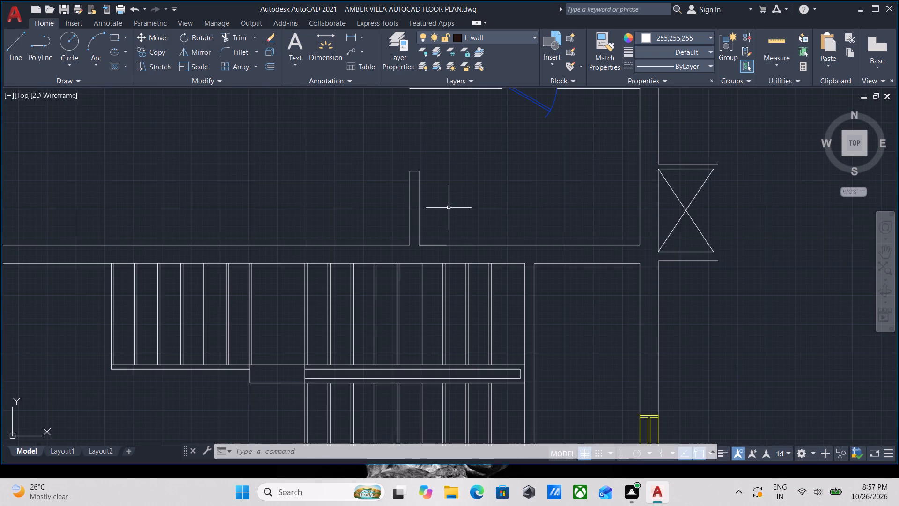
middle_drag(478, 156, 478, 197)
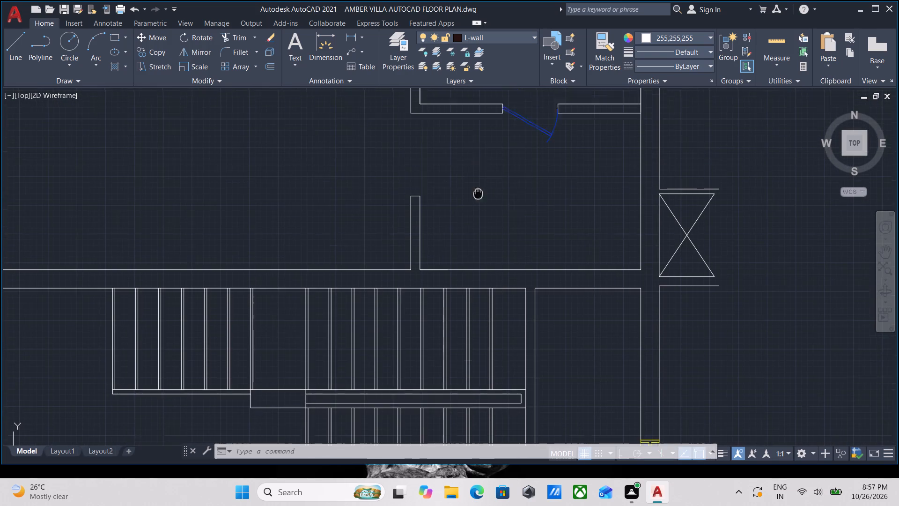
middle_drag(478, 197, 478, 202)
middle_drag(492, 186, 483, 220)
scroll(483, 214, down, 2)
middle_drag(483, 214, 484, 197)
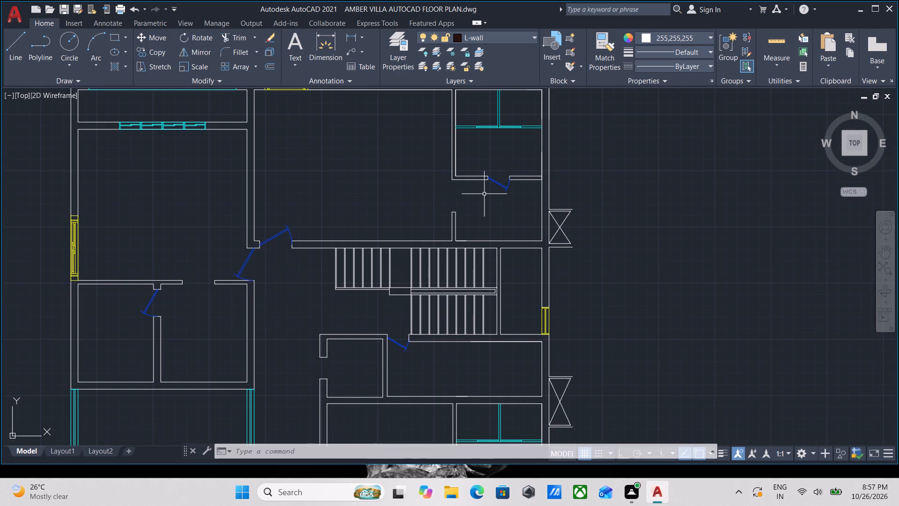
scroll(493, 201, down, 2)
middle_drag(494, 206, 495, 153)
scroll(482, 243, up, 2)
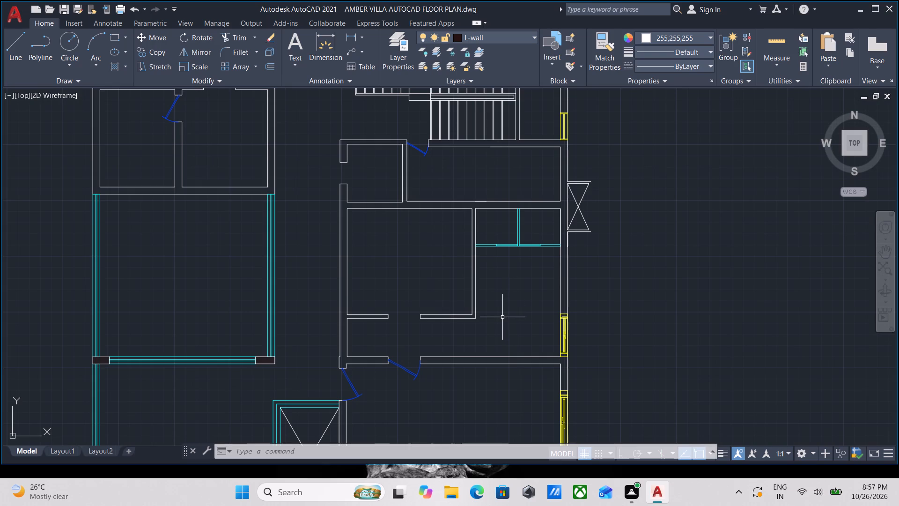
Erase the triangular hatch between the cross lines of the rectangular shaft beside the lounge in the copied plan.
scroll(503, 316, down, 1)
middle_drag(503, 316, 504, 213)
scroll(335, 328, up, 3)
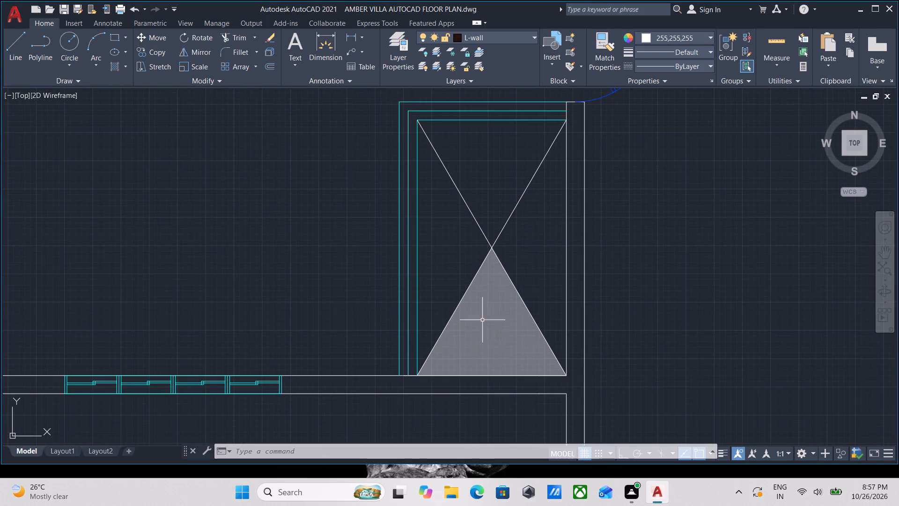
click(481, 315)
right_click(481, 315)
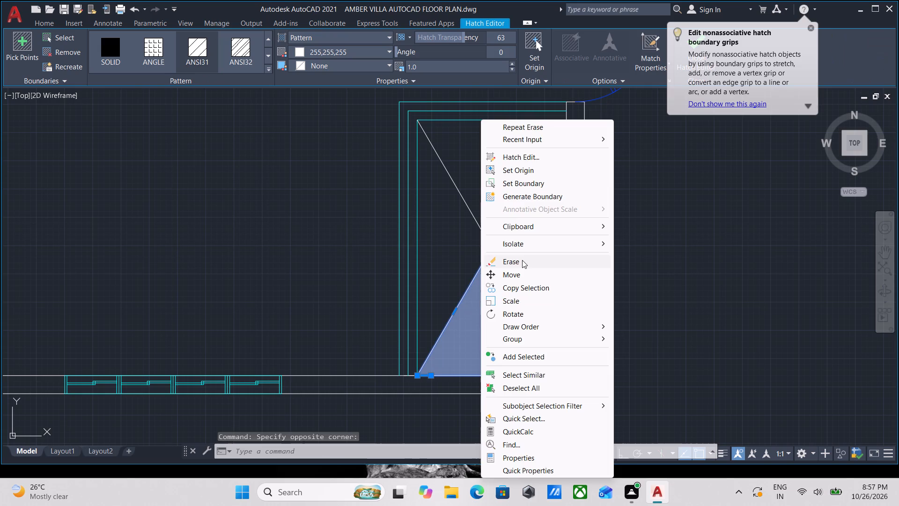
click(522, 258)
Erase the two diagonal cross lines inside the rectangular shaft beside the lounge in the copied plan.
middle_drag(497, 274, 454, 291)
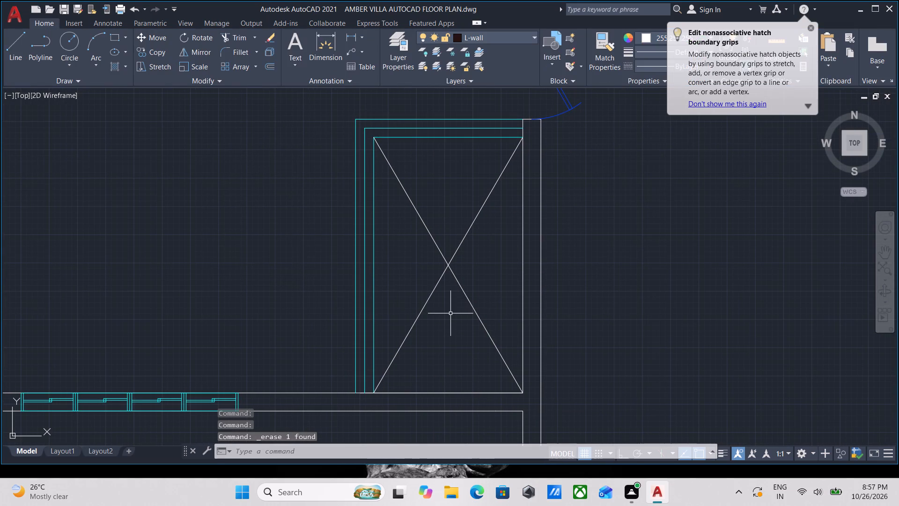
click(448, 318)
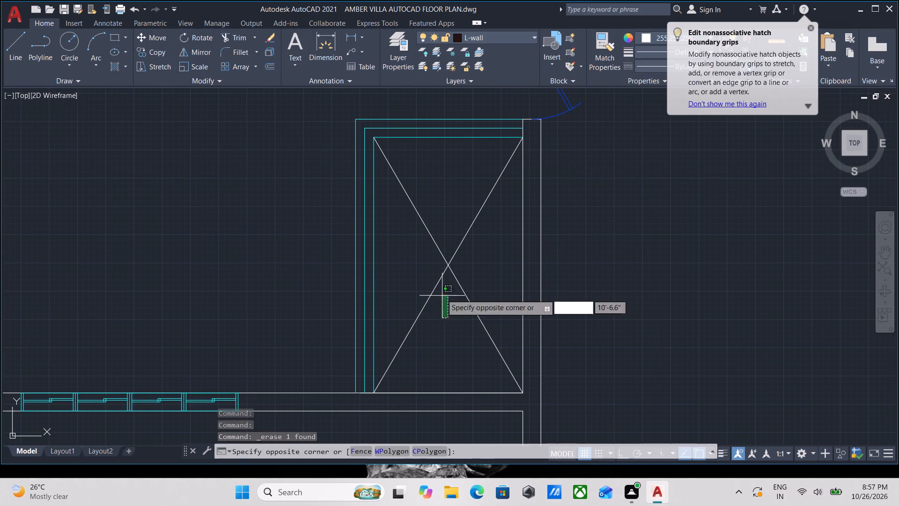
click(403, 207)
scroll(466, 275, up, 3)
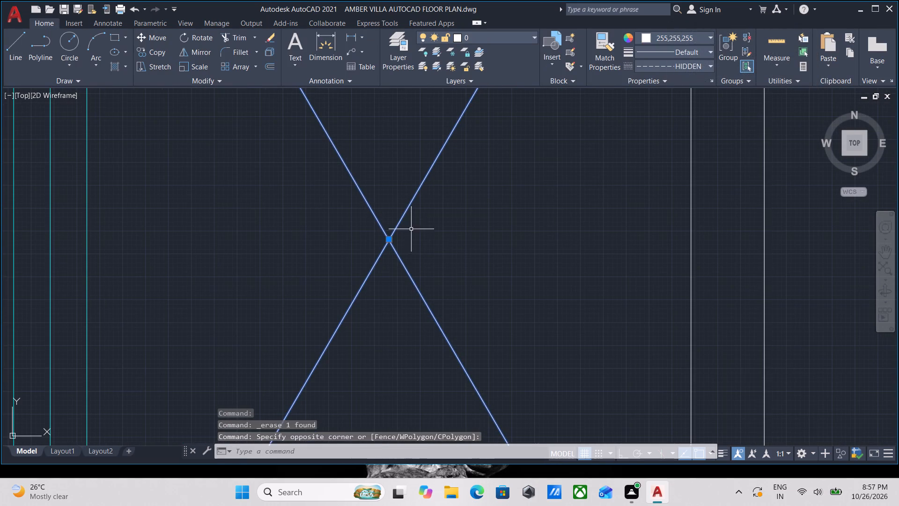
middle_drag(411, 229, 403, 258)
scroll(404, 256, down, 1)
right_click(418, 240)
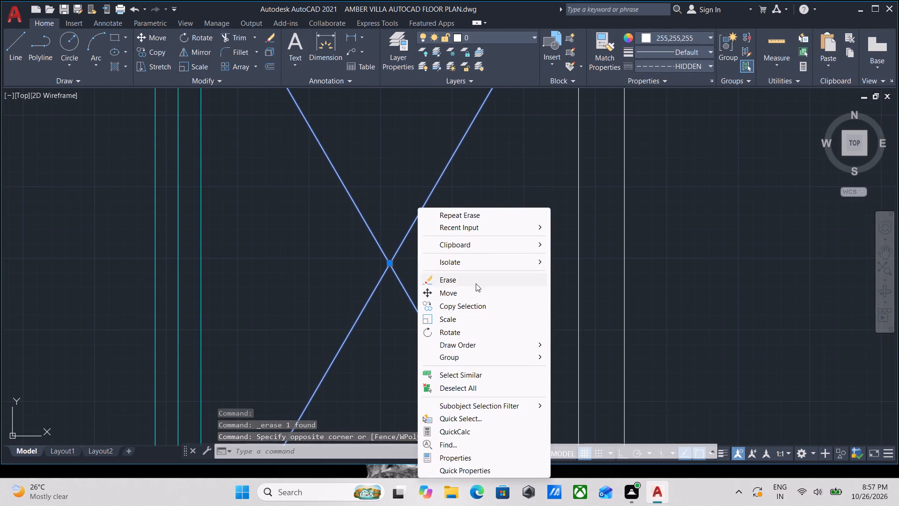
click(475, 281)
Examine the doors, wall ends and columns north of the cleared shaft in the copied plan.
scroll(355, 263, down, 2)
middle_drag(355, 263, 385, 326)
middle_drag(430, 231, 423, 266)
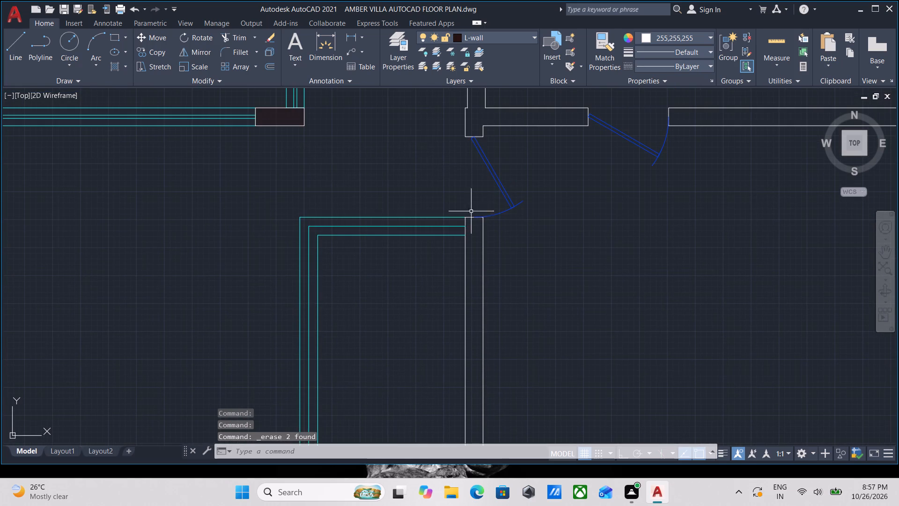
middle_drag(498, 187, 477, 242)
scroll(448, 187, up, 4)
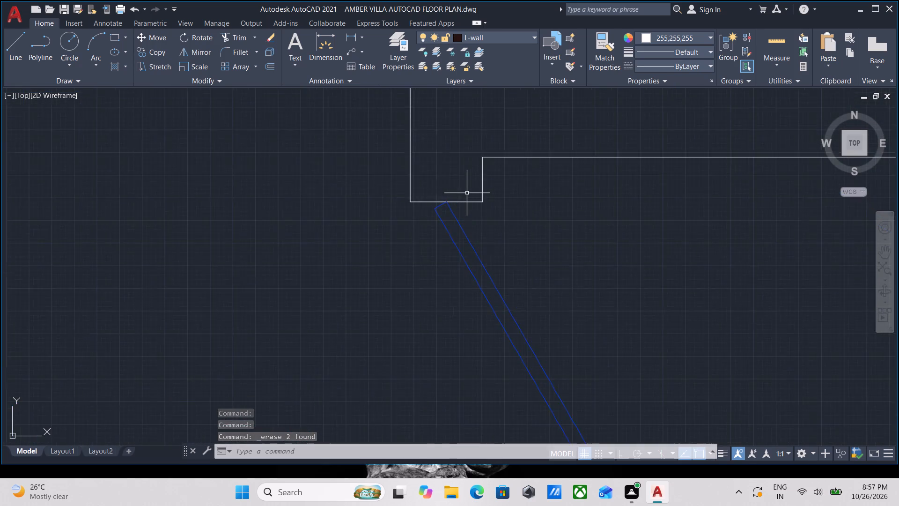
scroll(467, 193, up, 1)
scroll(430, 202, down, 2)
middle_drag(430, 202, 498, 212)
scroll(235, 221, down, 4)
middle_drag(236, 222, 377, 216)
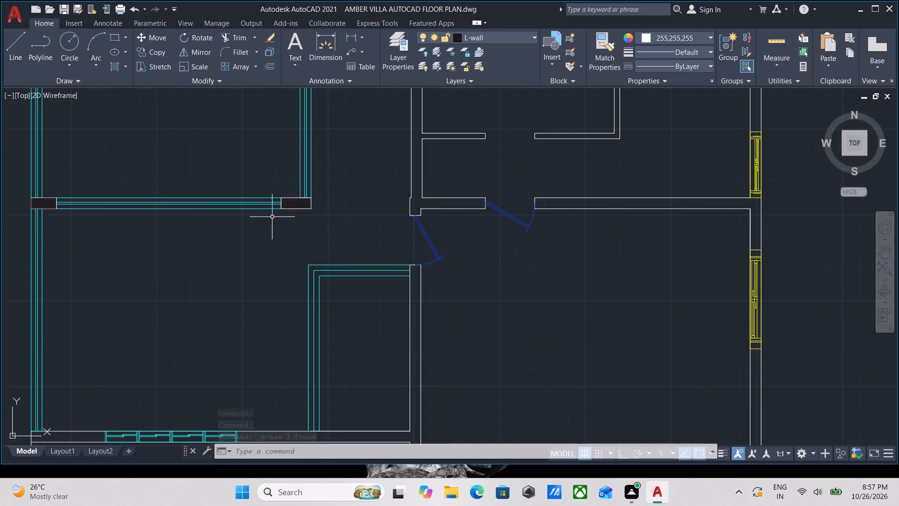
Examine the copied plan from the lounge up to the northern bedrooms for remaining fills, labels or stray lines.
scroll(272, 217, down, 1)
middle_drag(274, 216, 382, 195)
scroll(308, 343, up, 1)
middle_drag(341, 244, 350, 340)
middle_drag(394, 231, 302, 311)
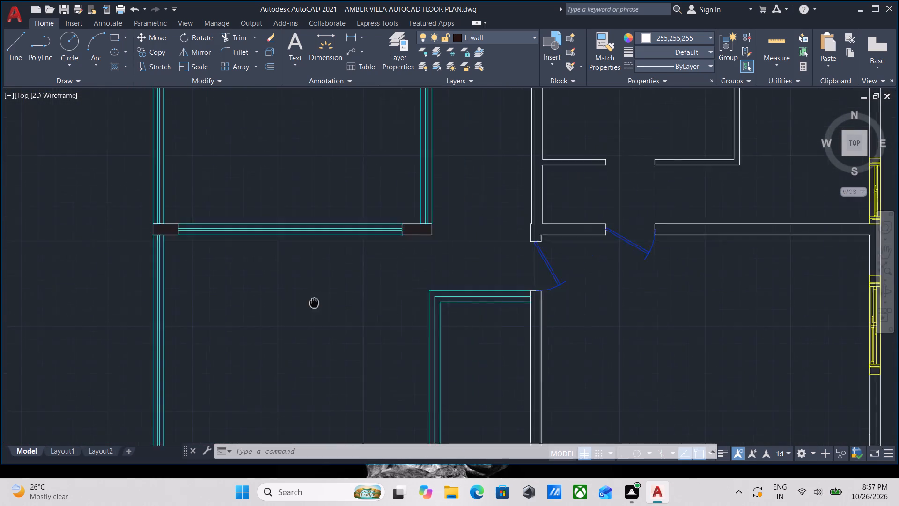
middle_drag(302, 311, 298, 318)
middle_drag(440, 194, 400, 236)
middle_drag(467, 128, 425, 203)
scroll(442, 180, down, 1)
middle_drag(442, 179, 419, 196)
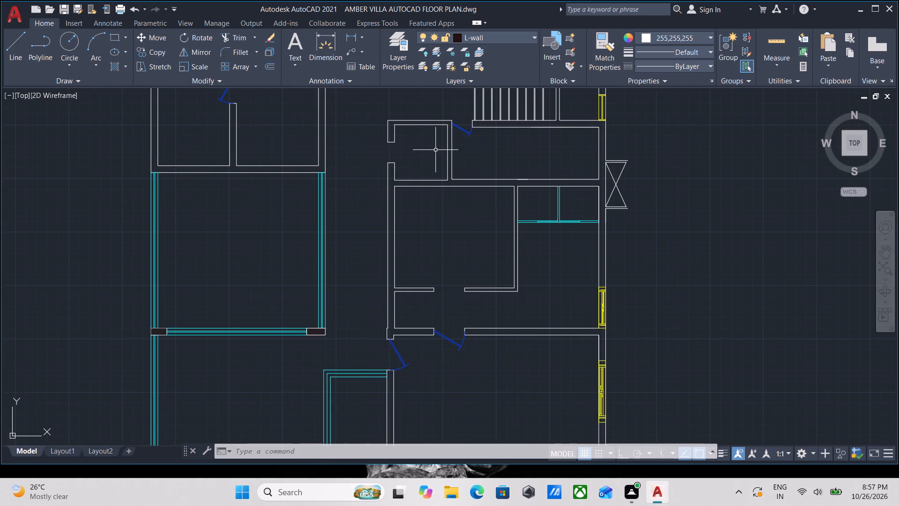
scroll(466, 124, down, 2)
middle_drag(466, 124, 458, 171)
scroll(463, 142, down, 1)
middle_drag(420, 144, 426, 197)
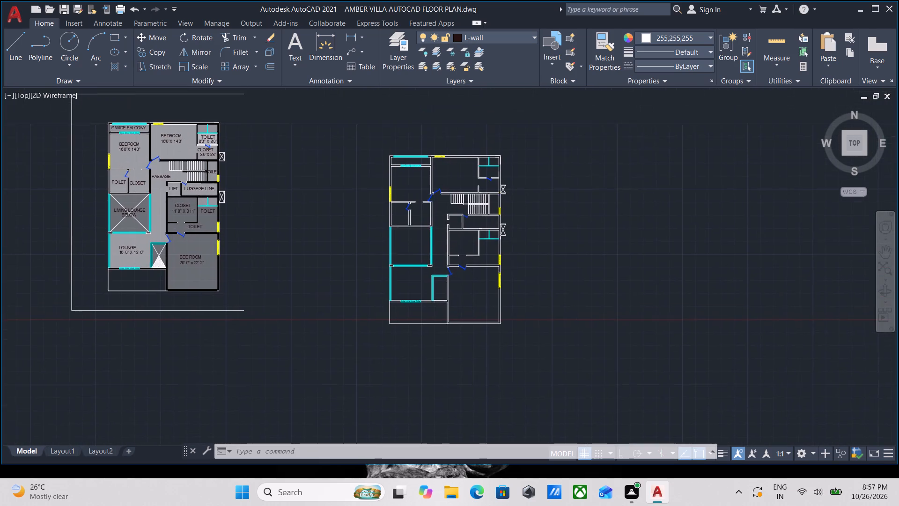
scroll(456, 174, up, 3)
middle_drag(470, 163, 452, 222)
scroll(455, 213, down, 1)
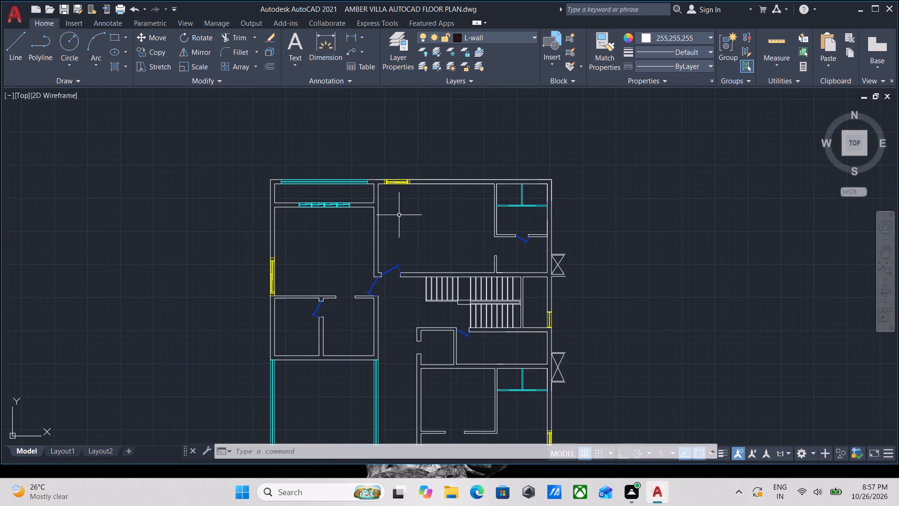
middle_drag(399, 215, 406, 239)
middle_drag(405, 238, 405, 150)
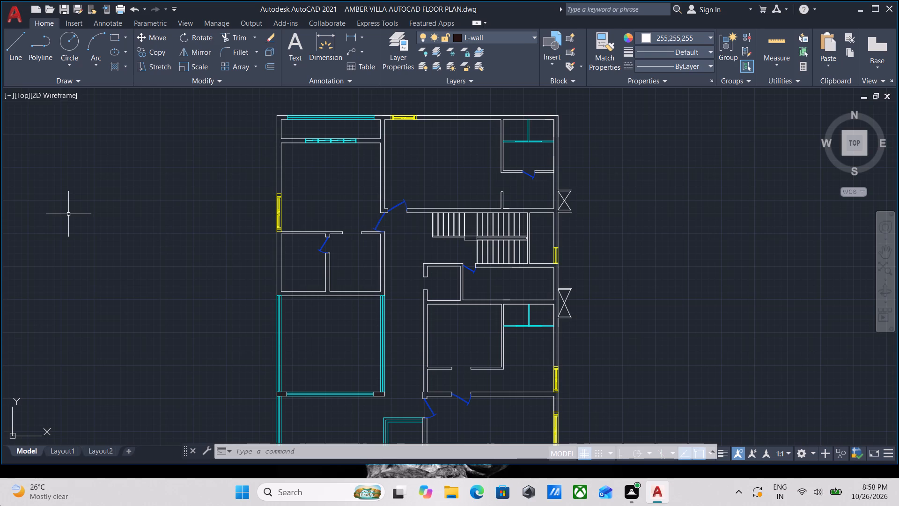
Examine the northern rooms of the copied plan, including the paired doors and wall ends beside the staircase passage.
scroll(224, 229, down, 1)
scroll(393, 183, up, 2)
scroll(342, 190, up, 1)
middle_drag(343, 190, 421, 231)
scroll(531, 181, up, 2)
scroll(533, 183, down, 1)
middle_drag(534, 186, 552, 228)
scroll(343, 274, down, 2)
middle_drag(343, 274, 433, 223)
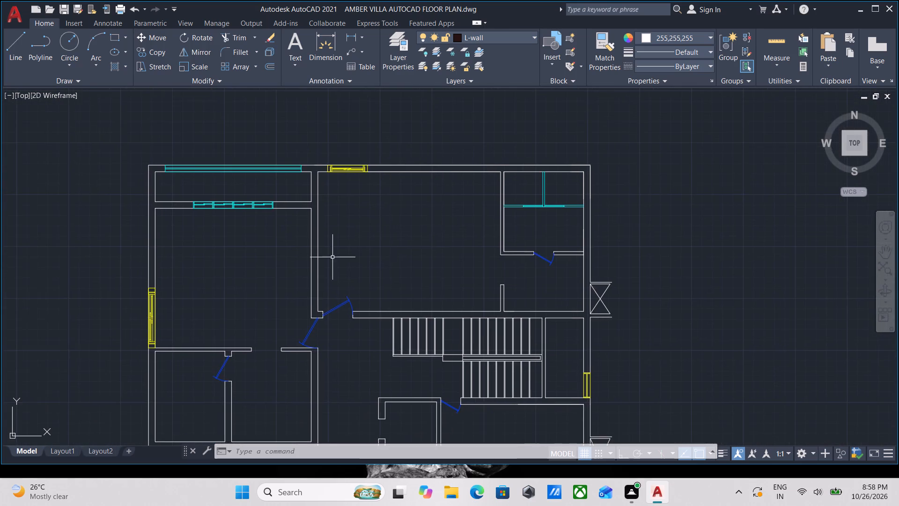
middle_drag(320, 260, 375, 216)
middle_drag(288, 251, 348, 231)
scroll(453, 267, up, 1)
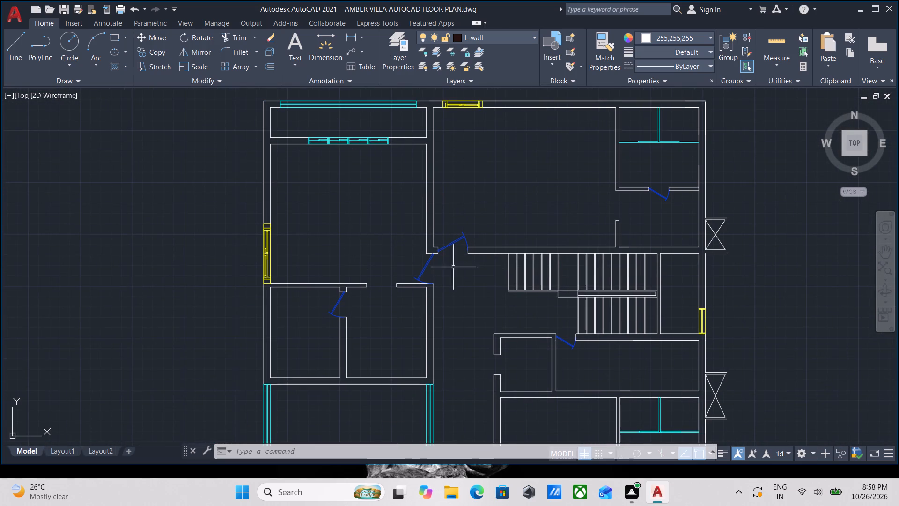
scroll(453, 267, up, 2)
middle_drag(322, 251, 380, 254)
click(446, 294)
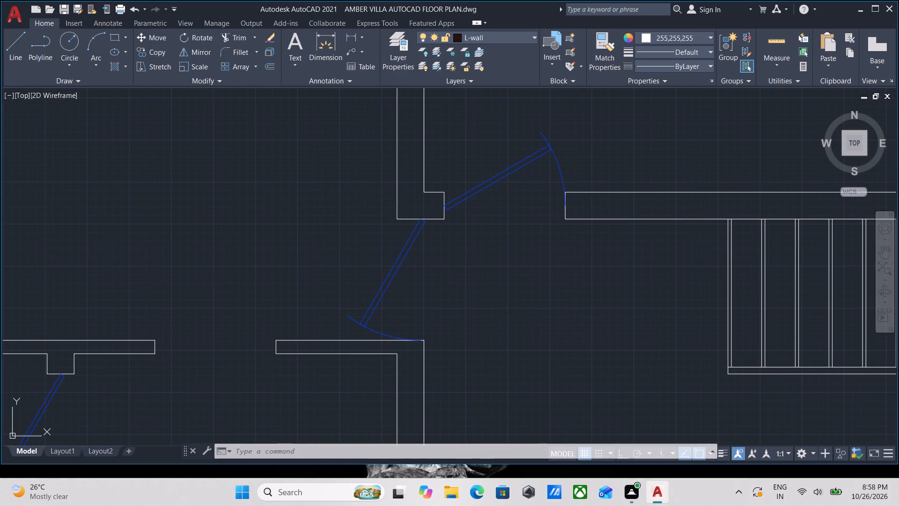
key(Escape)
scroll(436, 277, down, 3)
middle_drag(436, 277, 435, 303)
scroll(437, 304, up, 2)
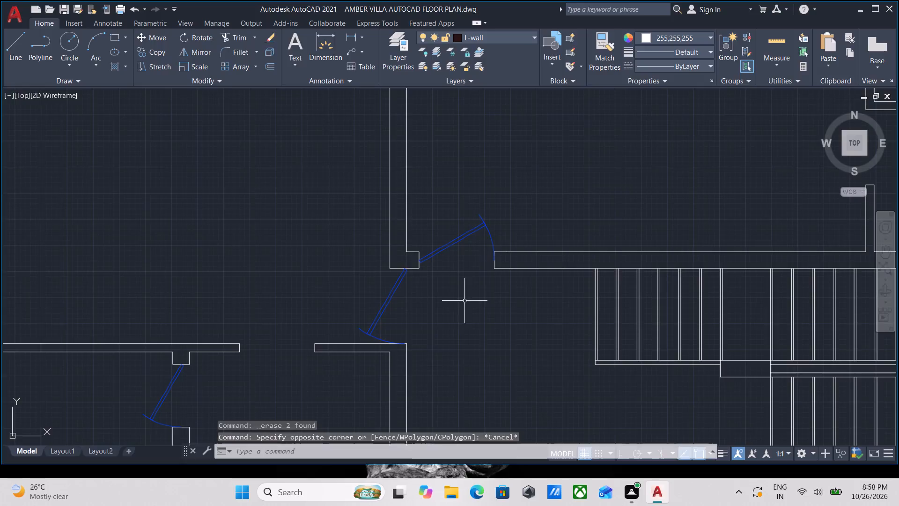
middle_drag(471, 281, 467, 302)
scroll(467, 302, up, 1)
middle_drag(439, 272, 437, 295)
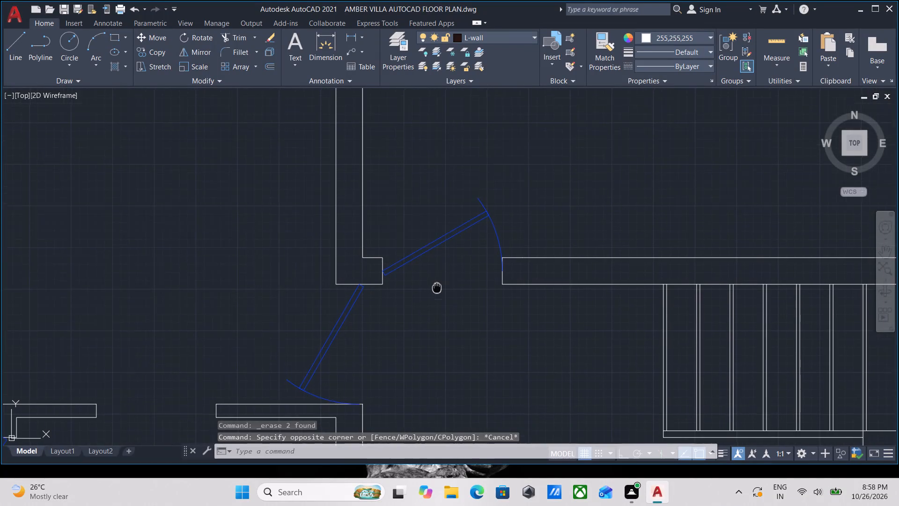
middle_drag(437, 295, 442, 303)
Examine the northwest bedroom and the sliding window in the wall between it and the balcony in the copied plan.
scroll(444, 308, down, 3)
middle_drag(444, 308, 479, 339)
scroll(479, 339, up, 1)
middle_drag(352, 259, 383, 282)
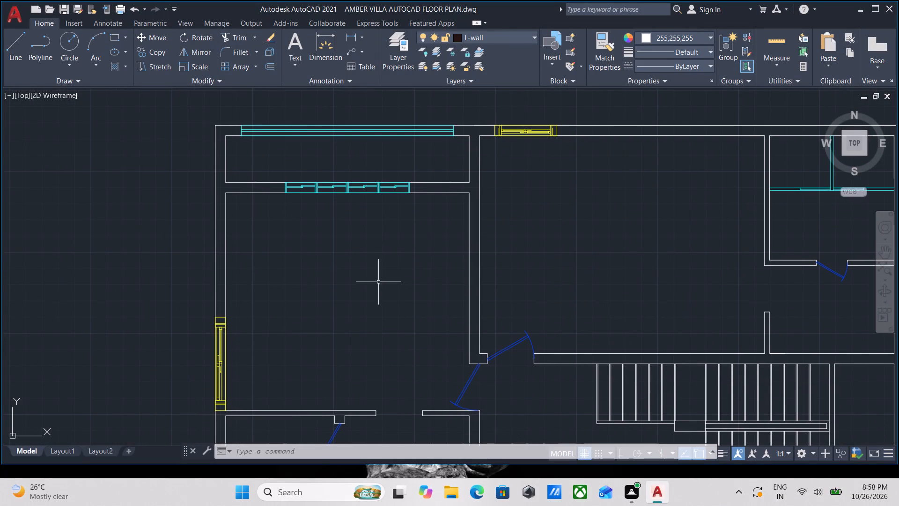
middle_drag(248, 208, 287, 252)
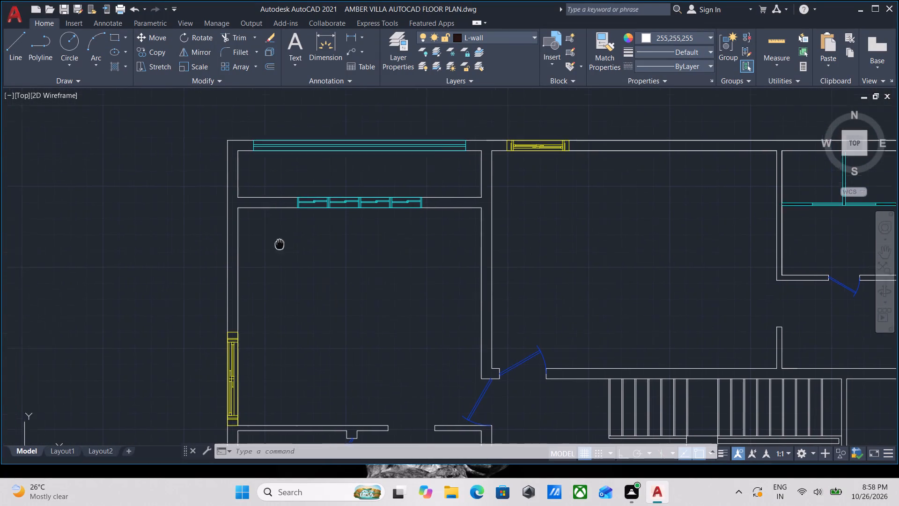
middle_drag(287, 252, 300, 259)
scroll(449, 227, up, 4)
scroll(404, 243, down, 1)
middle_drag(404, 243, 459, 255)
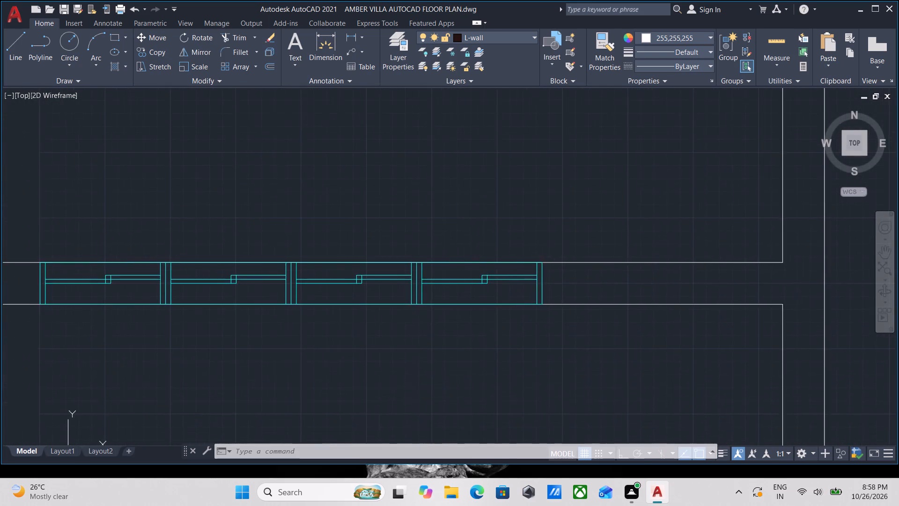
scroll(458, 251, down, 3)
middle_drag(458, 251, 471, 276)
Examine the copied plan from the staircase and closets down to the large southern bedroom's south wall.
middle_drag(713, 282, 620, 192)
middle_drag(653, 275, 547, 198)
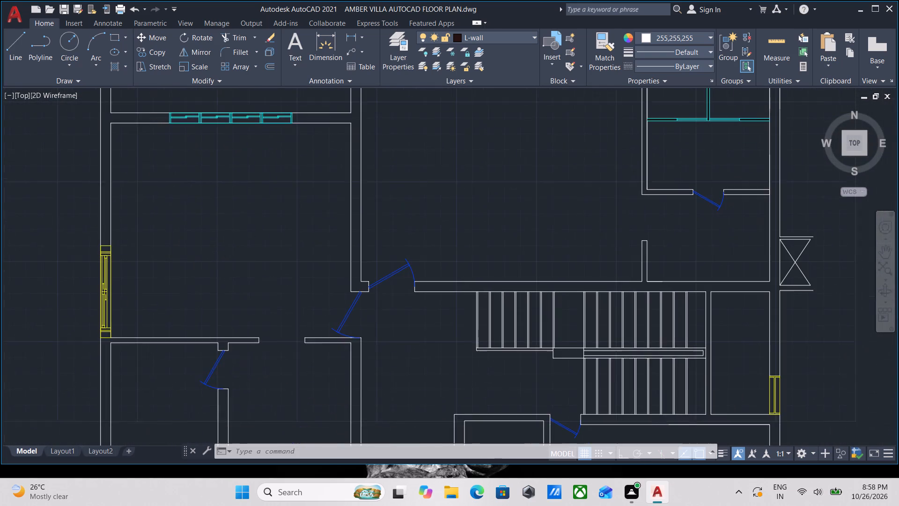
scroll(769, 202, up, 2)
scroll(571, 199, down, 2)
middle_drag(571, 199, 559, 108)
middle_drag(516, 345, 511, 190)
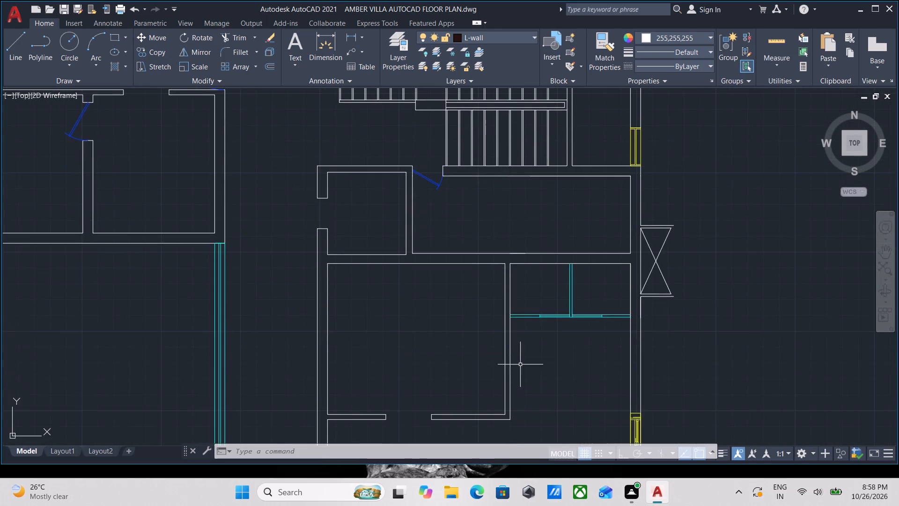
middle_drag(520, 353, 526, 217)
scroll(536, 373, down, 1)
middle_drag(536, 367, 516, 197)
middle_drag(473, 342, 478, 309)
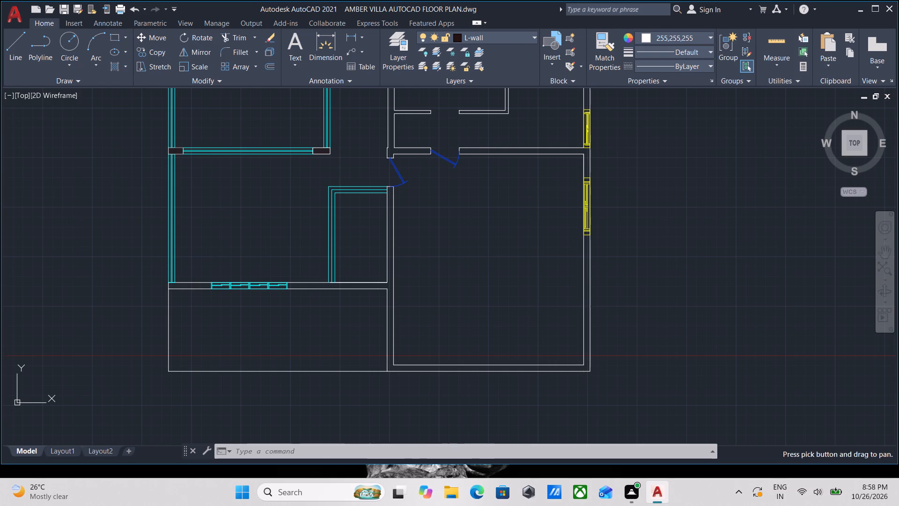
middle_drag(473, 295, 491, 280)
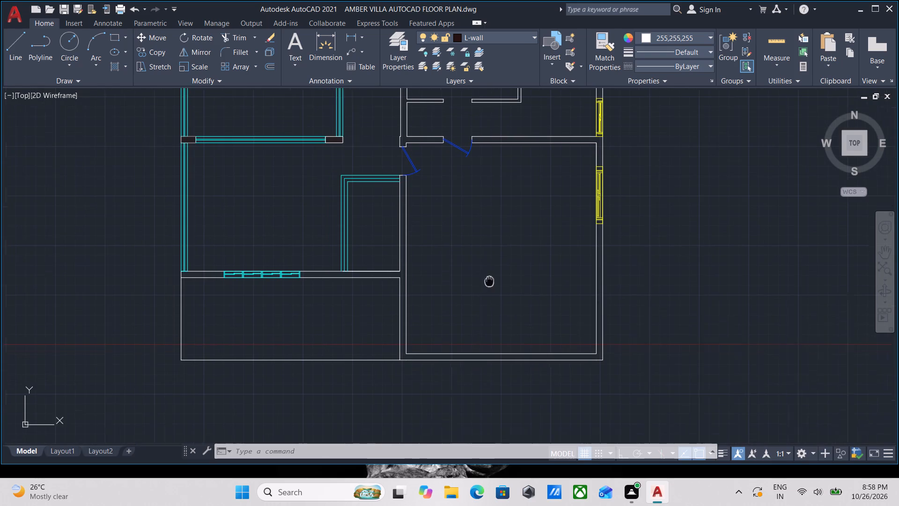
middle_drag(491, 280, 492, 280)
scroll(479, 332, up, 2)
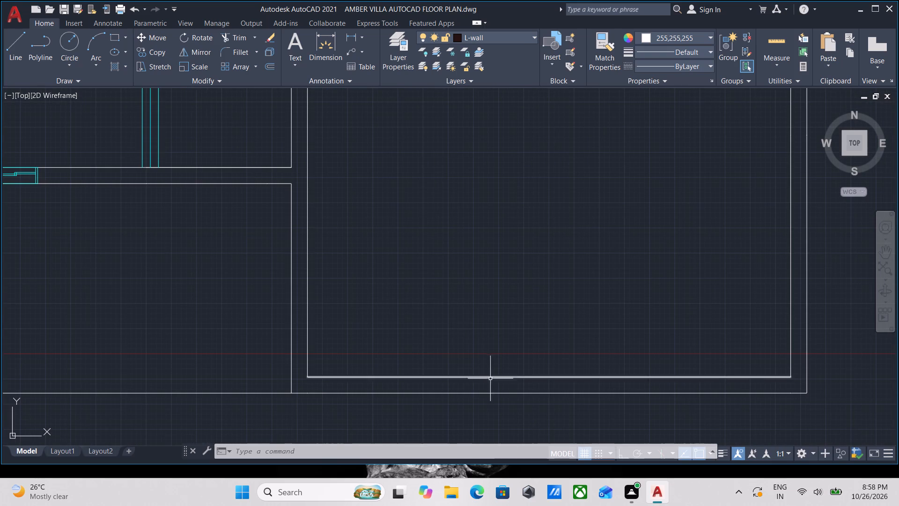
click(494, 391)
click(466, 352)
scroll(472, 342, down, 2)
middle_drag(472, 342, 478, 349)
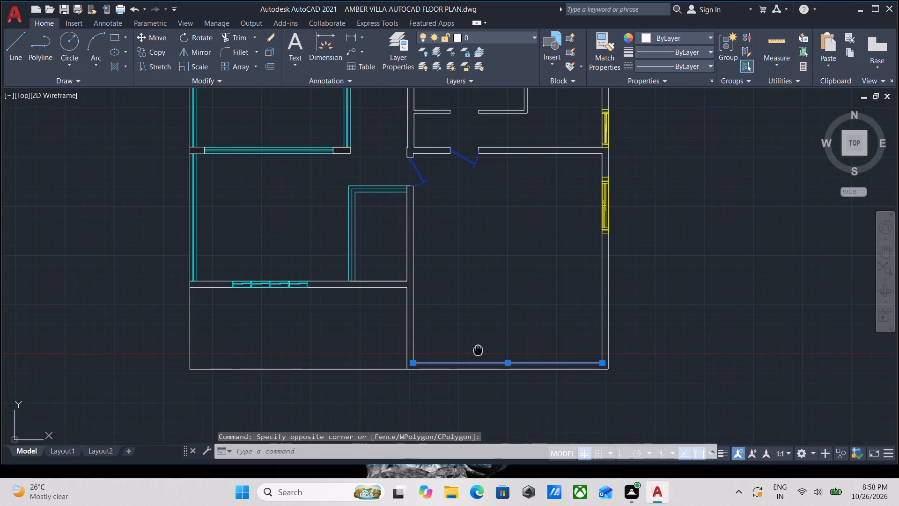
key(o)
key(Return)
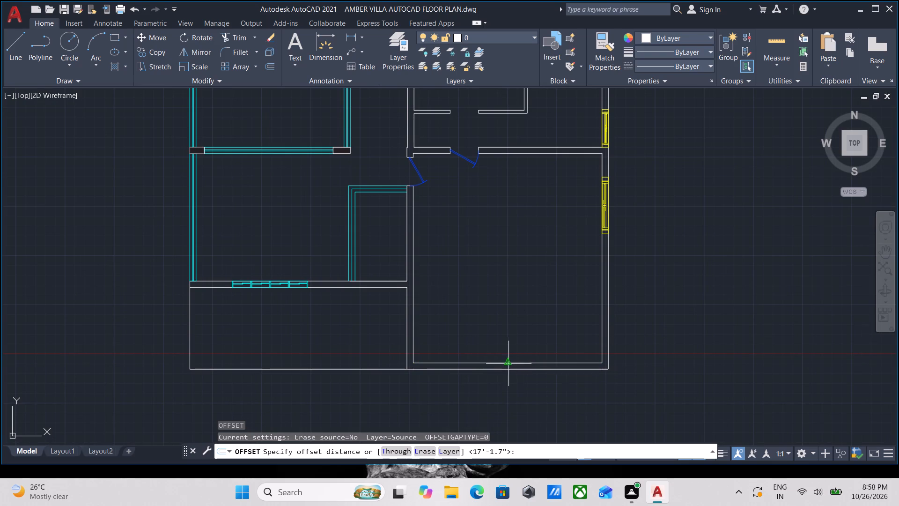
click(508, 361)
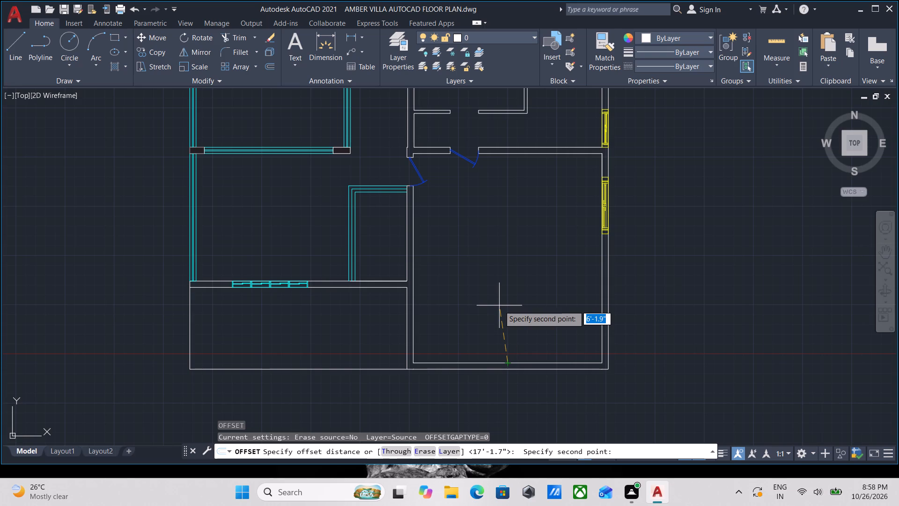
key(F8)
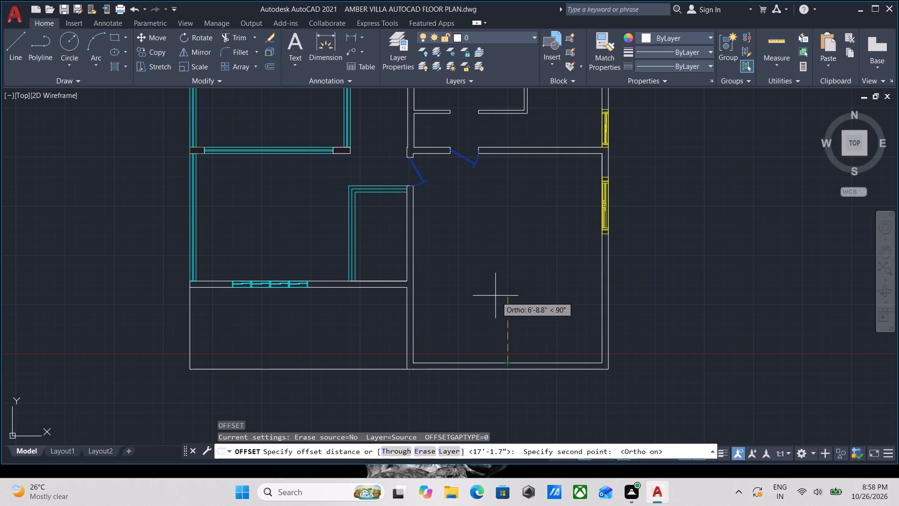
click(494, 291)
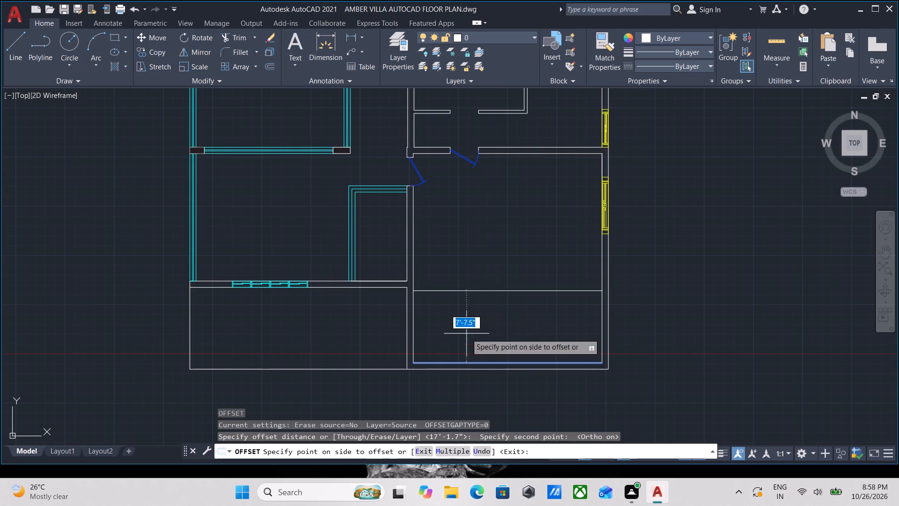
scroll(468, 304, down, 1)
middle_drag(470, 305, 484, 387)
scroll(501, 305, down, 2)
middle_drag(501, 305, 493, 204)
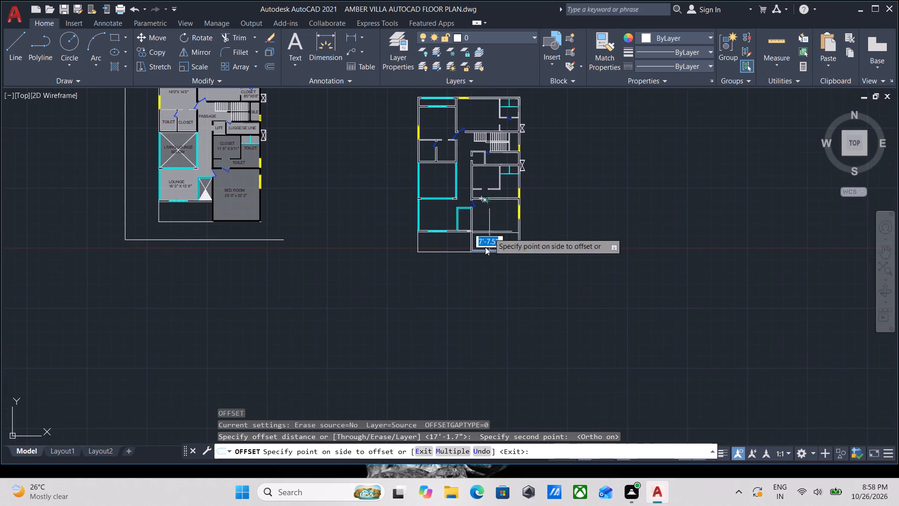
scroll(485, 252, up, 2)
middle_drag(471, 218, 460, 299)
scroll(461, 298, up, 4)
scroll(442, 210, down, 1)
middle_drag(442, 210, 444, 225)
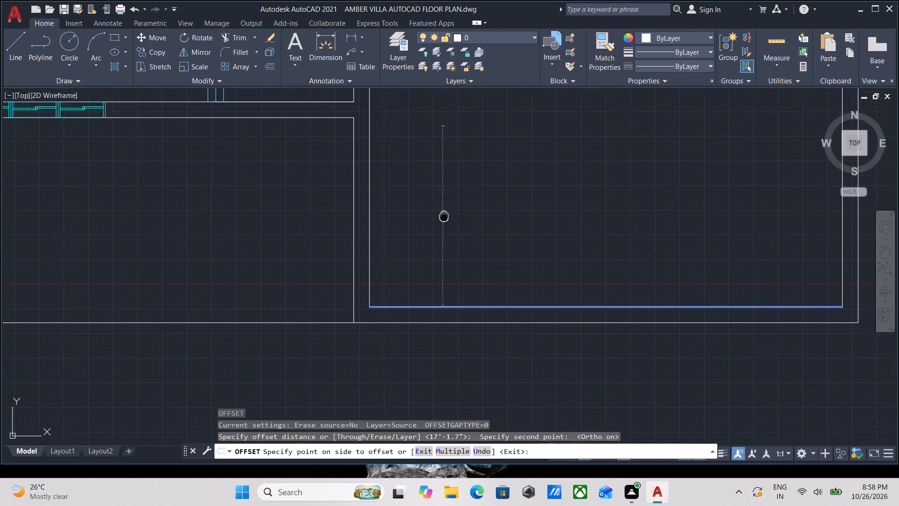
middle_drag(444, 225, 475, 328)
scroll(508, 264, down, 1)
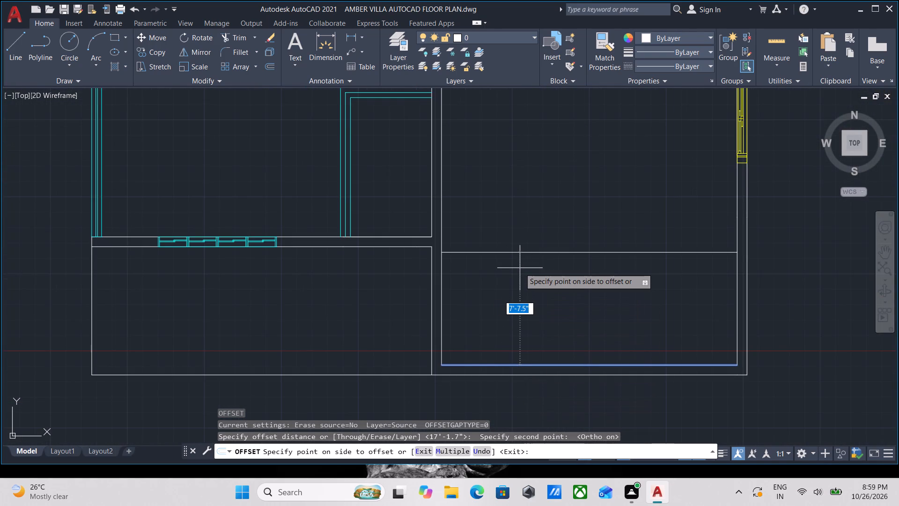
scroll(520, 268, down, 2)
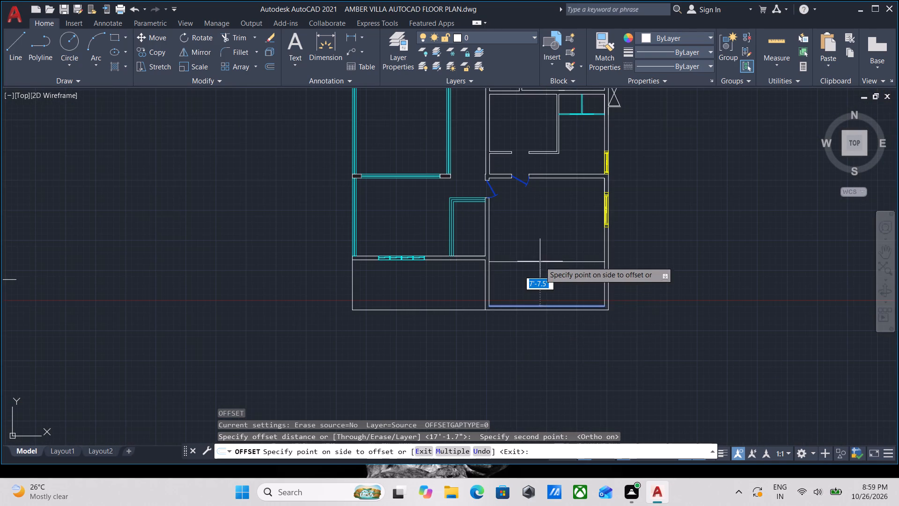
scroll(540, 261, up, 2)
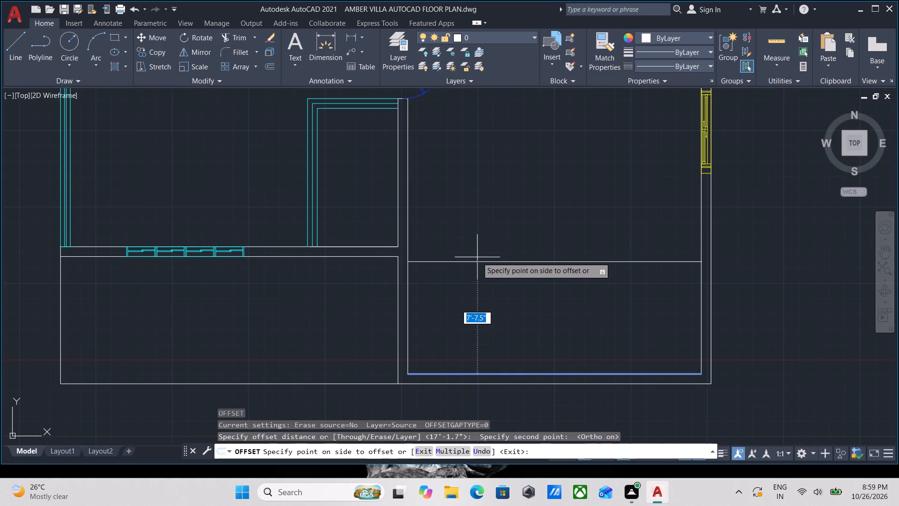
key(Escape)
Trim away the south boundary line of the open area below the lounge, up to the large bedroom's wall, in the copied plan.
scroll(479, 262, down, 1)
middle_drag(480, 262, 582, 261)
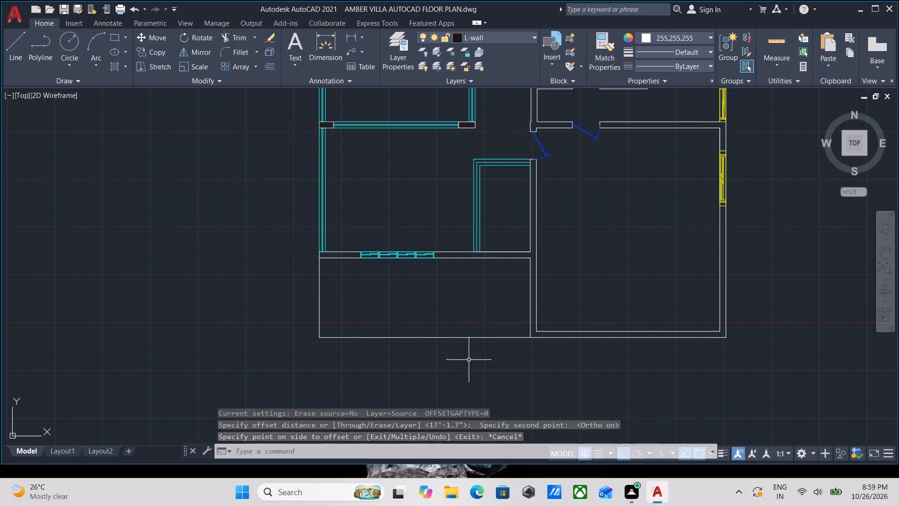
scroll(521, 349, up, 2)
middle_drag(522, 348, 493, 345)
text(TR)
key(Return)
click(434, 336)
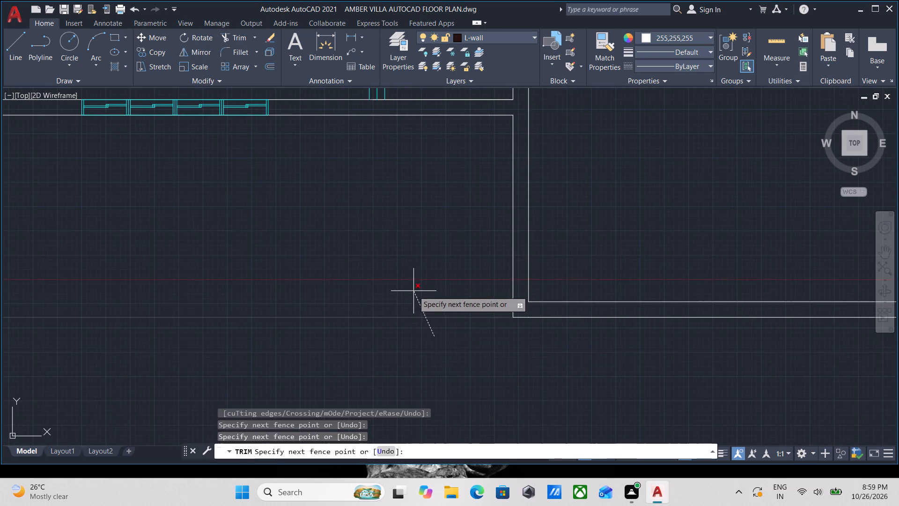
click(413, 291)
key(Escape)
scroll(421, 302, down, 2)
middle_drag(421, 302, 419, 322)
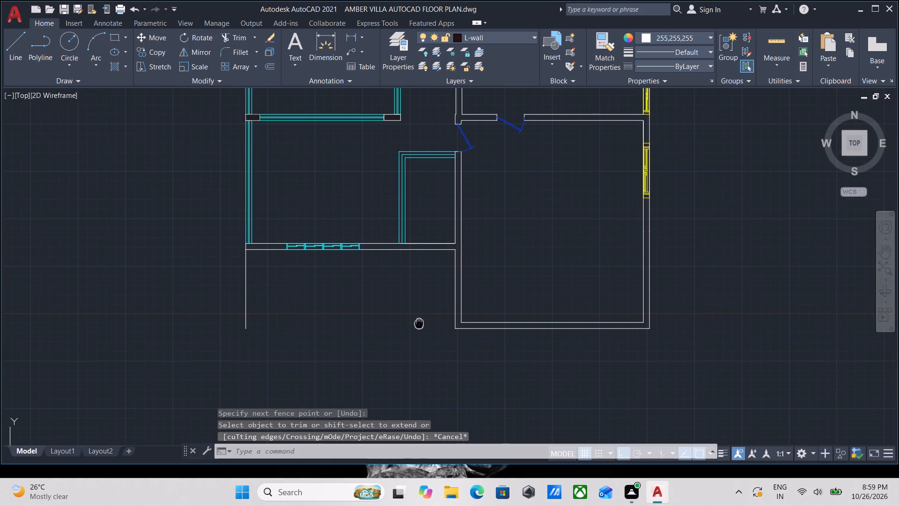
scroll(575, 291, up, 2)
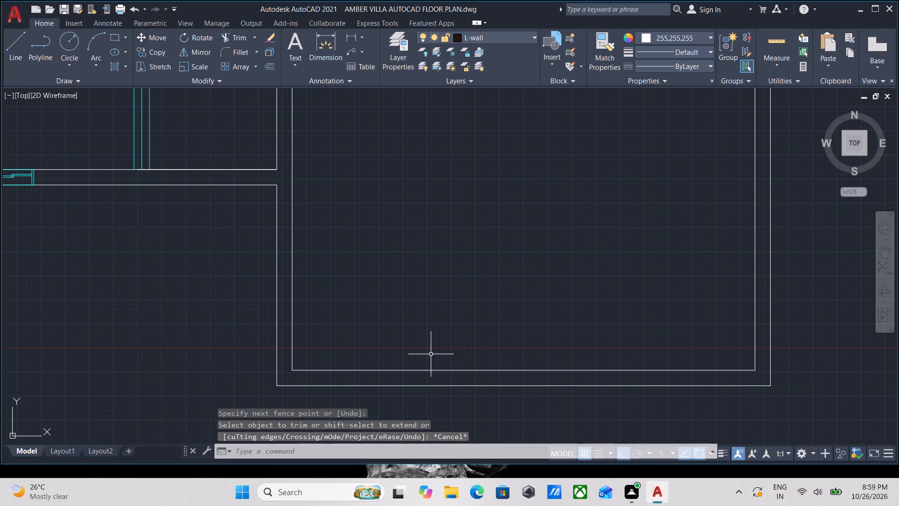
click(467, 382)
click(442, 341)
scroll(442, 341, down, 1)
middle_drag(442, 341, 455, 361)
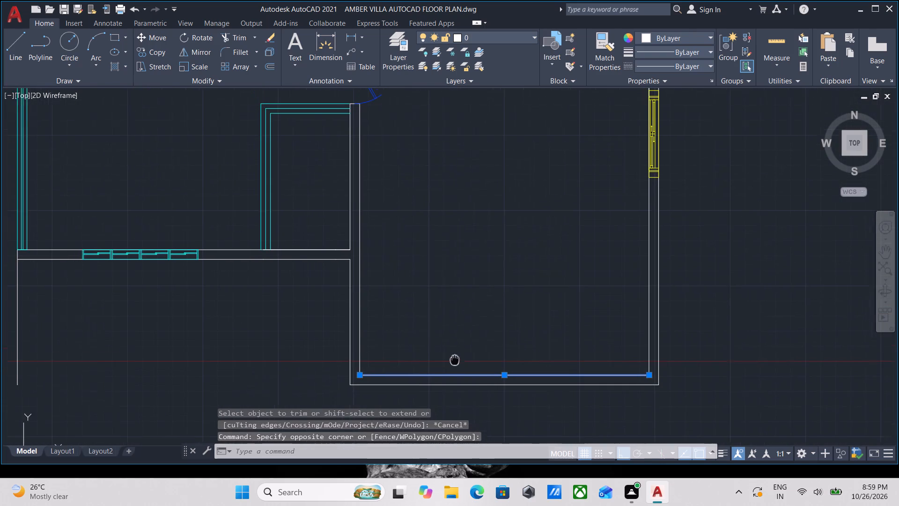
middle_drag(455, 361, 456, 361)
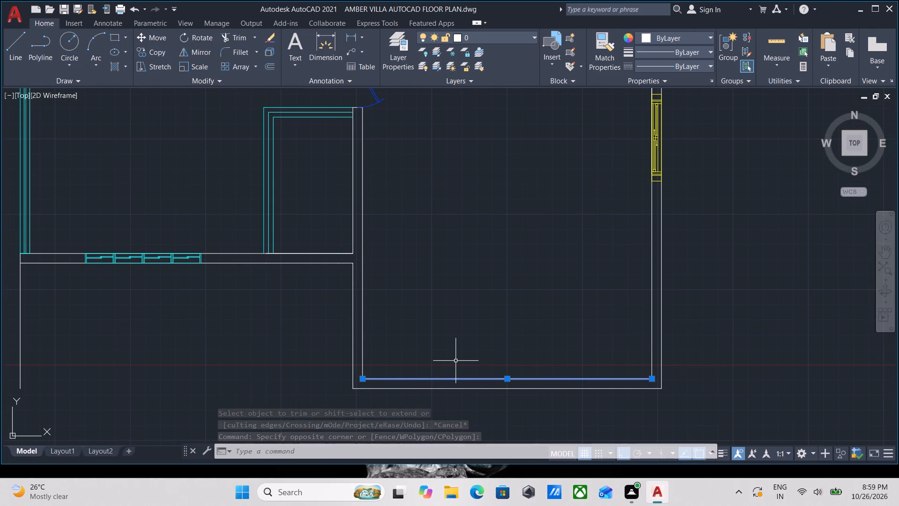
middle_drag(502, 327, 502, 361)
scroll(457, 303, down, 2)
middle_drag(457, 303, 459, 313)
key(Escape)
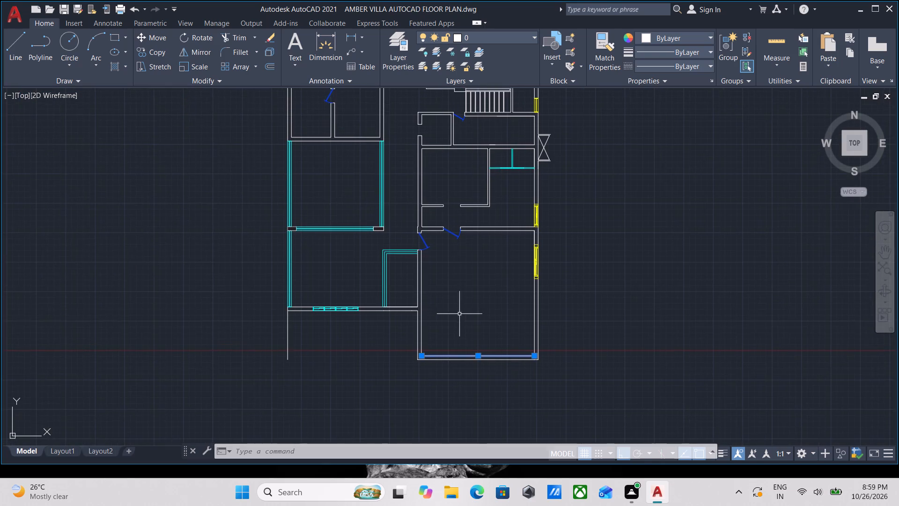
Examine the lounge's south wall, its four-panel sliding window and the open area below it in the copied plan.
middle_drag(441, 349, 514, 328)
scroll(463, 283, up, 3)
scroll(506, 310, up, 2)
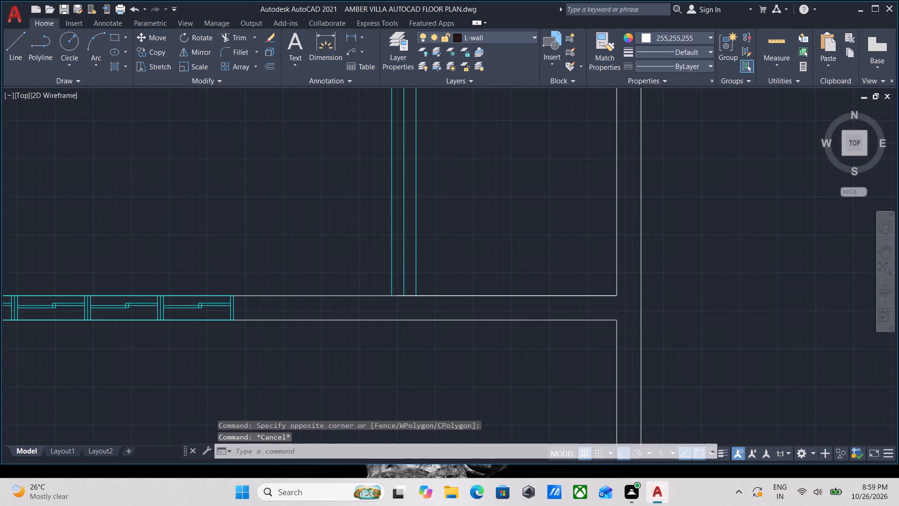
click(506, 310)
click(490, 272)
key(Escape)
scroll(465, 292, down, 3)
middle_drag(406, 304, 512, 297)
scroll(430, 305, up, 2)
scroll(330, 275, up, 1)
middle_drag(330, 275, 389, 298)
scroll(394, 302, up, 1)
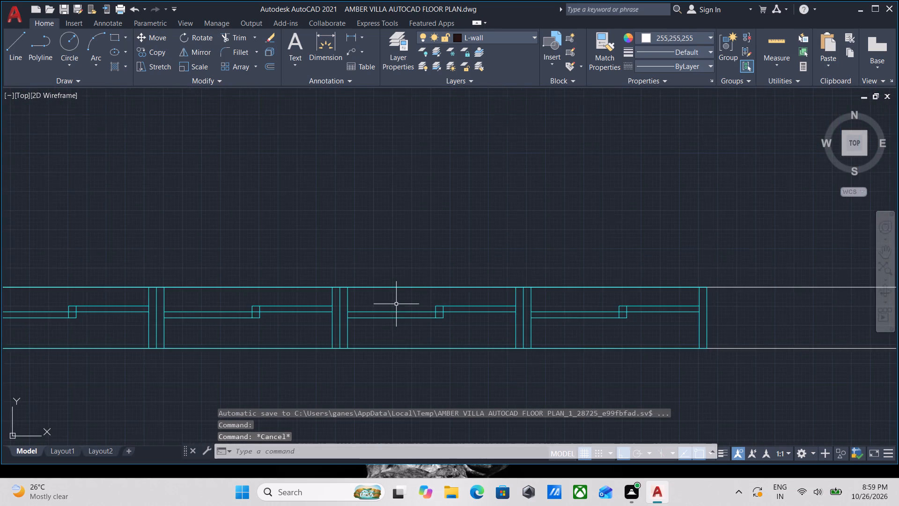
scroll(370, 307, down, 2)
middle_drag(370, 307, 525, 272)
scroll(431, 273, down, 3)
middle_drag(431, 273, 413, 252)
scroll(413, 252, up, 1)
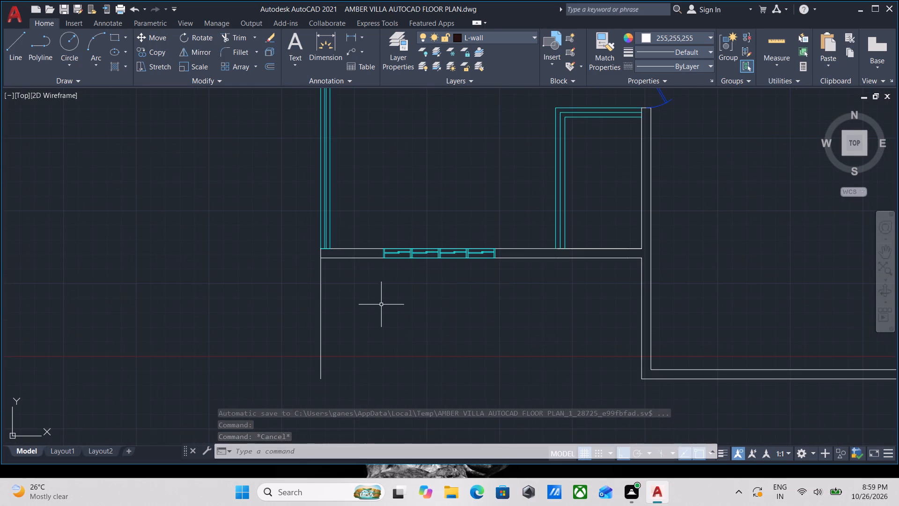
click(368, 327)
key(Escape)
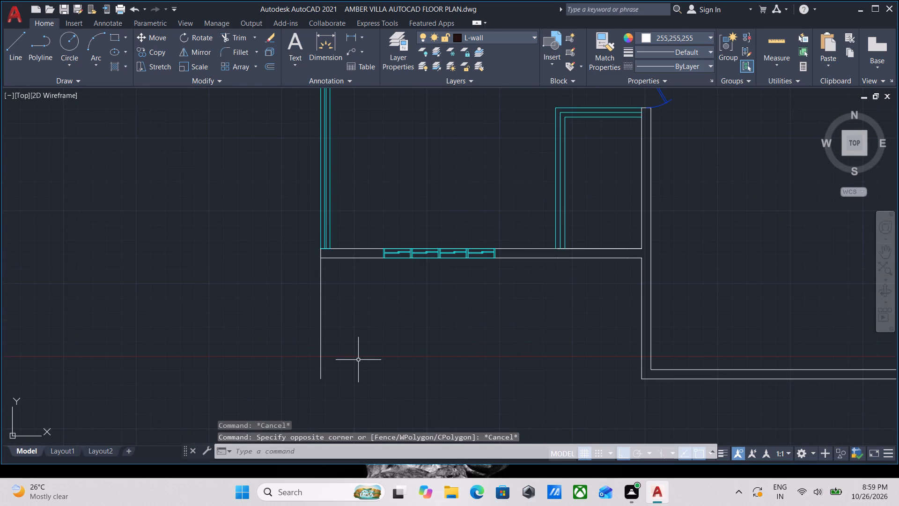
Draw a wall stub at the large southern bedroom's southwest outer corner: 1' south, 8" east, and back up to the south wall line.
middle_drag(614, 307, 398, 237)
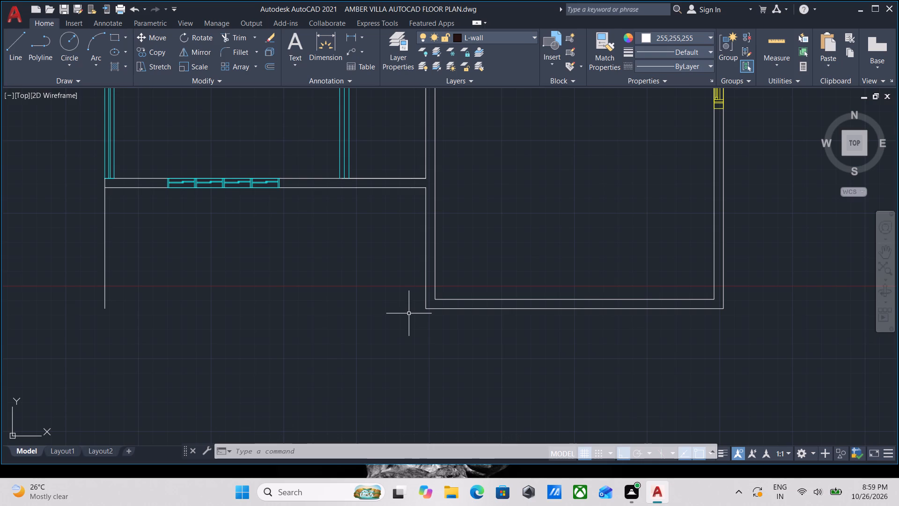
middle_drag(564, 285, 565, 325)
middle_click(476, 292)
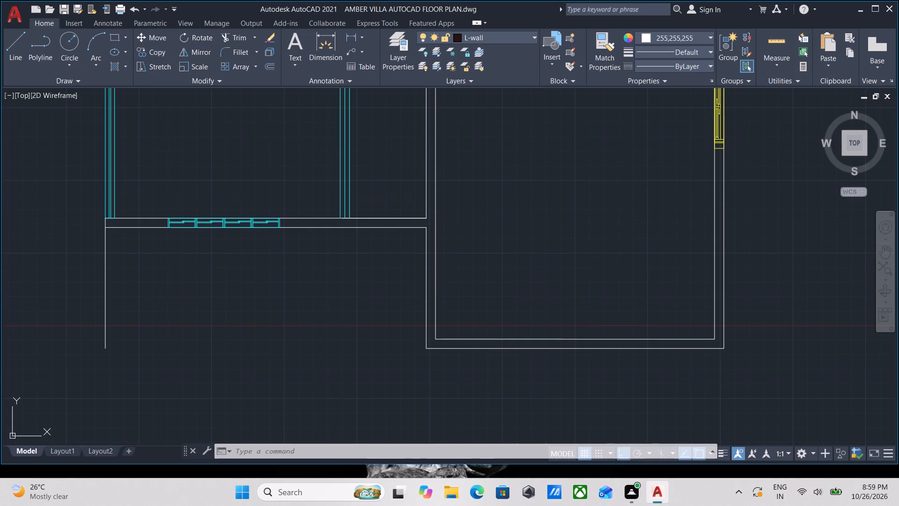
scroll(460, 308, up, 1)
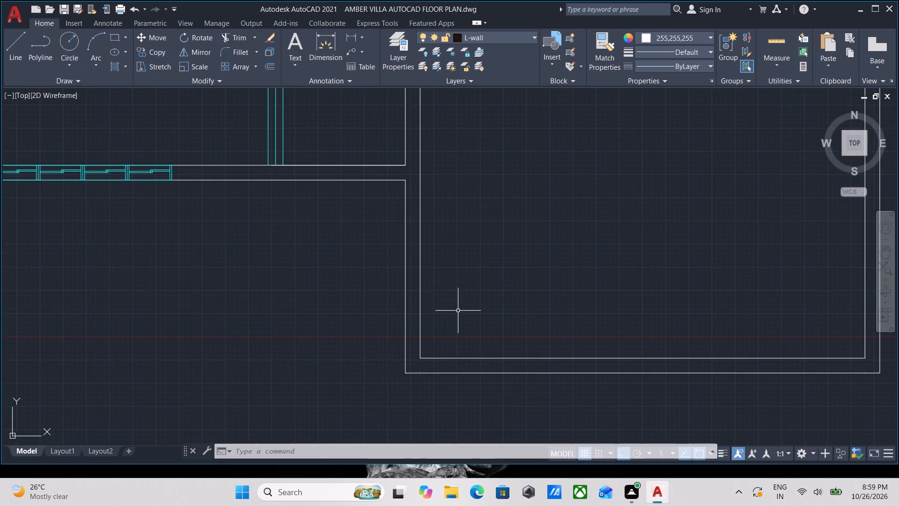
scroll(458, 311, down, 1)
middle_drag(461, 311, 484, 270)
key(l)
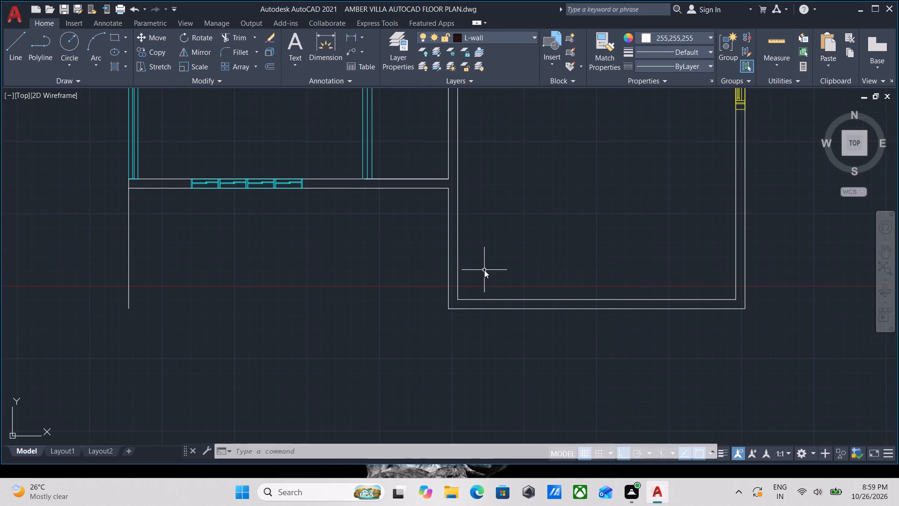
key(Return)
scroll(460, 314, up, 1)
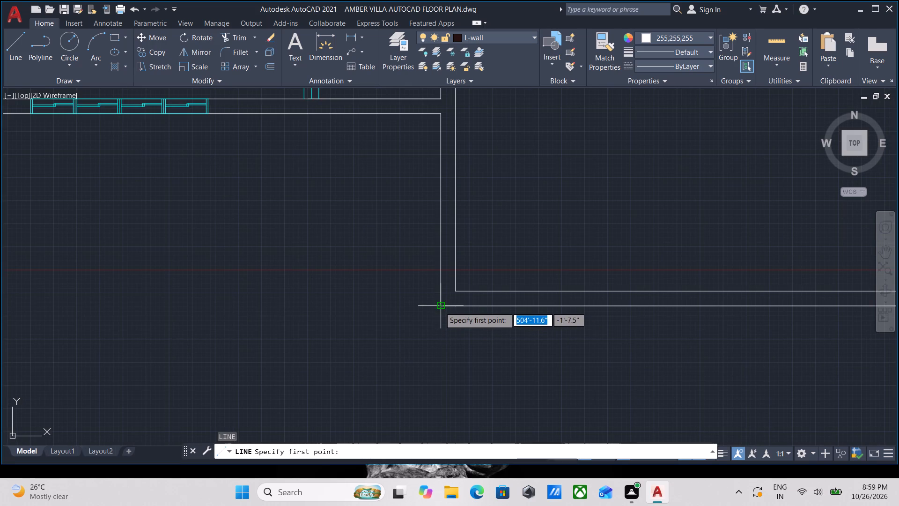
click(440, 307)
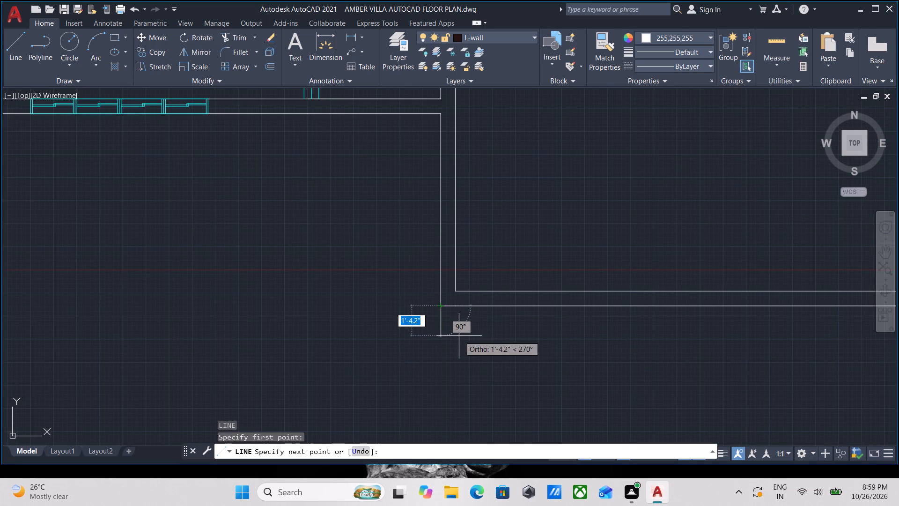
scroll(430, 342, up, 2)
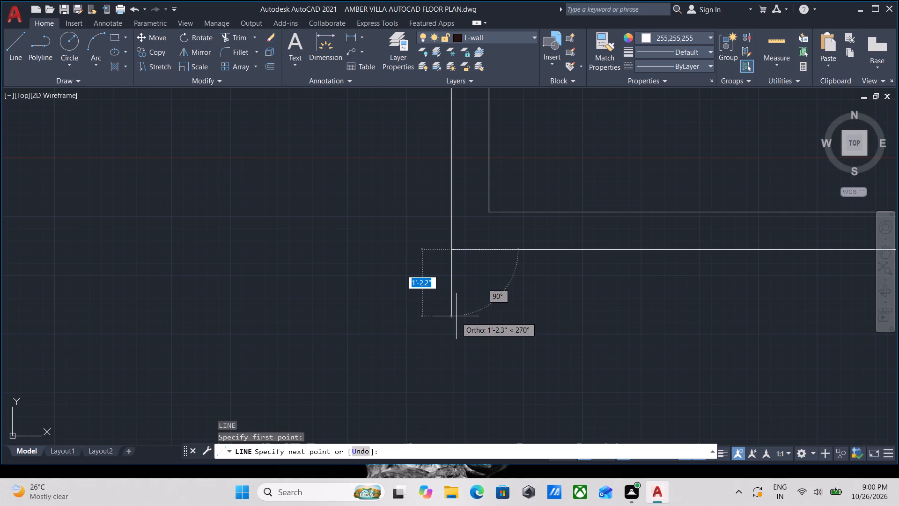
text(1')
key(Return)
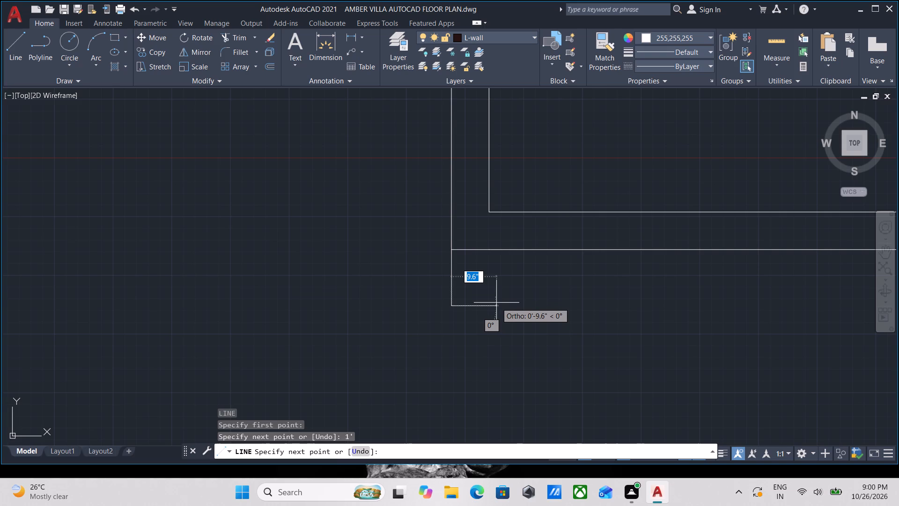
key(8)
key(shift+quotedbl)
key(Return)
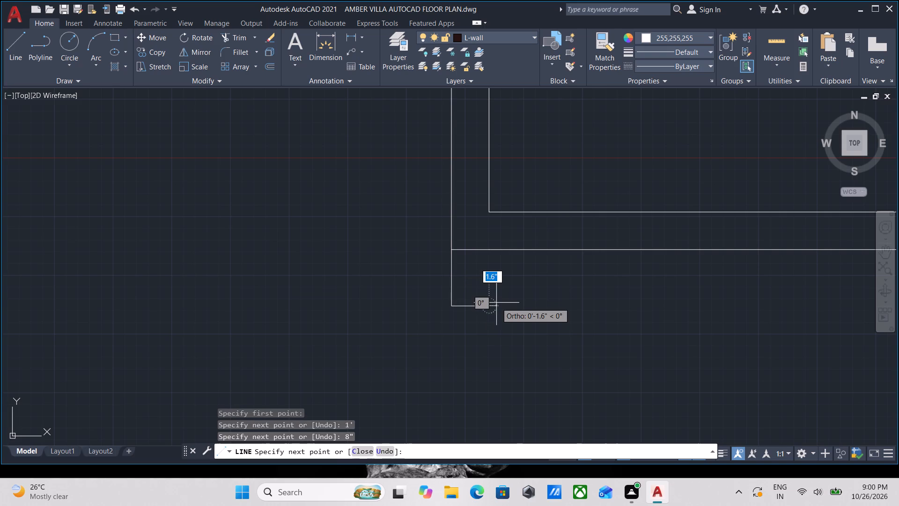
click(487, 249)
key(Escape)
Trim away the piece of the south wall line crossing the top of the new southwest stub.
scroll(487, 249, down, 3)
middle_drag(487, 249, 487, 249)
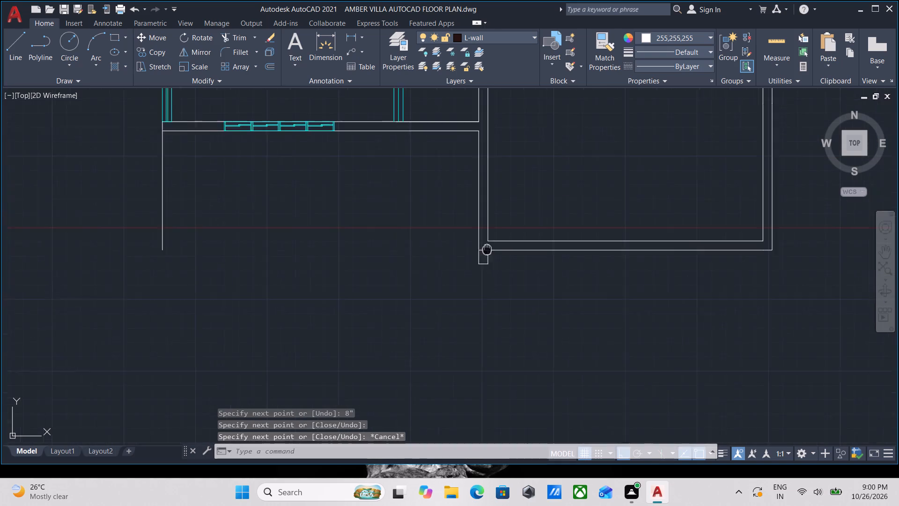
middle_drag(487, 249, 400, 254)
scroll(826, 317, up, 2)
scroll(505, 261, down, 1)
middle_drag(505, 262, 550, 305)
scroll(540, 298, down, 2)
middle_drag(524, 298, 581, 316)
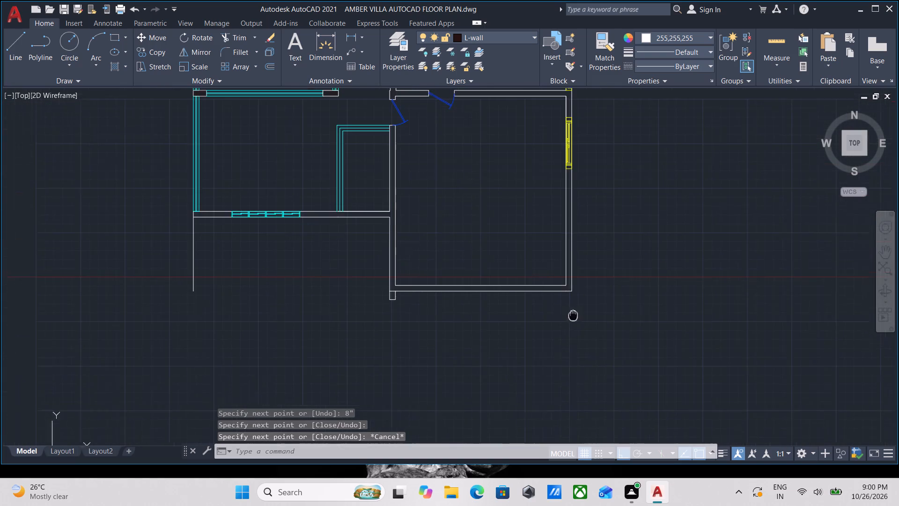
middle_drag(581, 316, 584, 317)
scroll(470, 327, up, 2)
scroll(231, 299, up, 1)
middle_drag(468, 271, 227, 251)
scroll(401, 249, down, 1)
middle_drag(401, 249, 386, 255)
scroll(401, 249, down, 1)
scroll(457, 255, up, 2)
middle_drag(375, 246, 376, 258)
text(TR)
key(Return)
scroll(219, 228, up, 2)
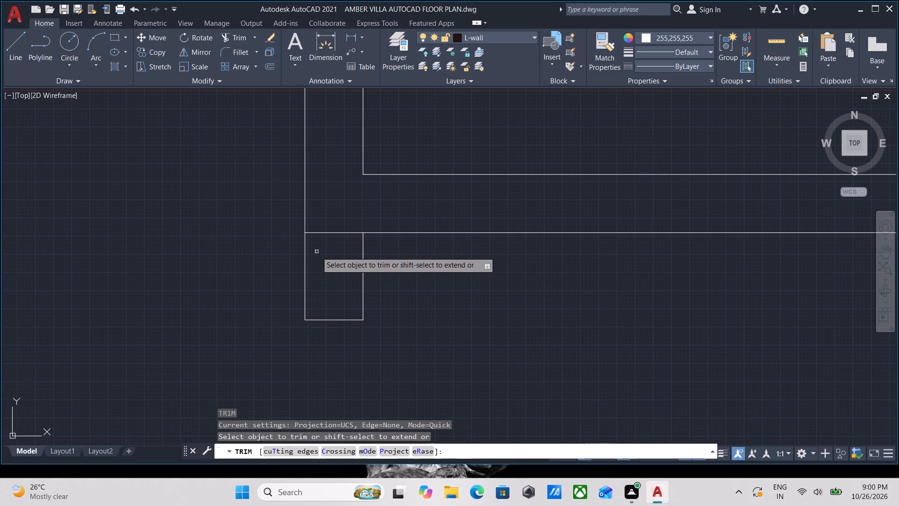
click(317, 252)
click(330, 210)
key(Escape)
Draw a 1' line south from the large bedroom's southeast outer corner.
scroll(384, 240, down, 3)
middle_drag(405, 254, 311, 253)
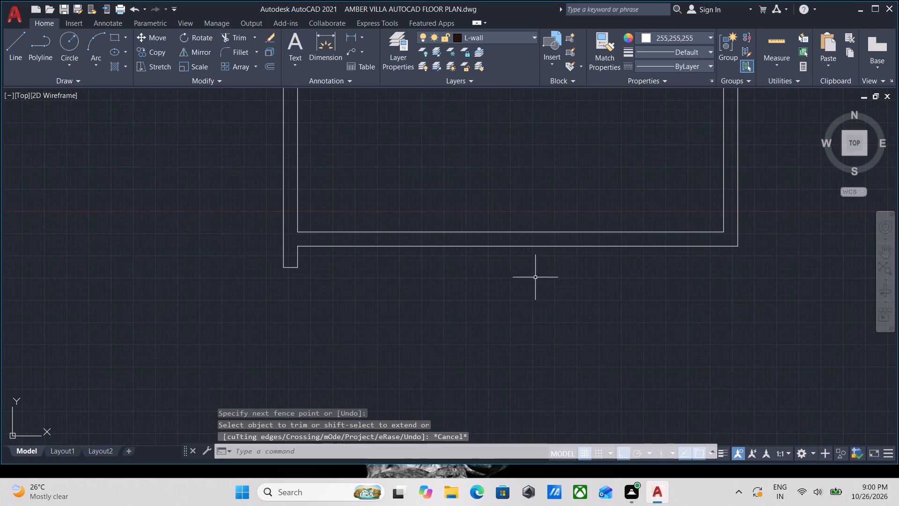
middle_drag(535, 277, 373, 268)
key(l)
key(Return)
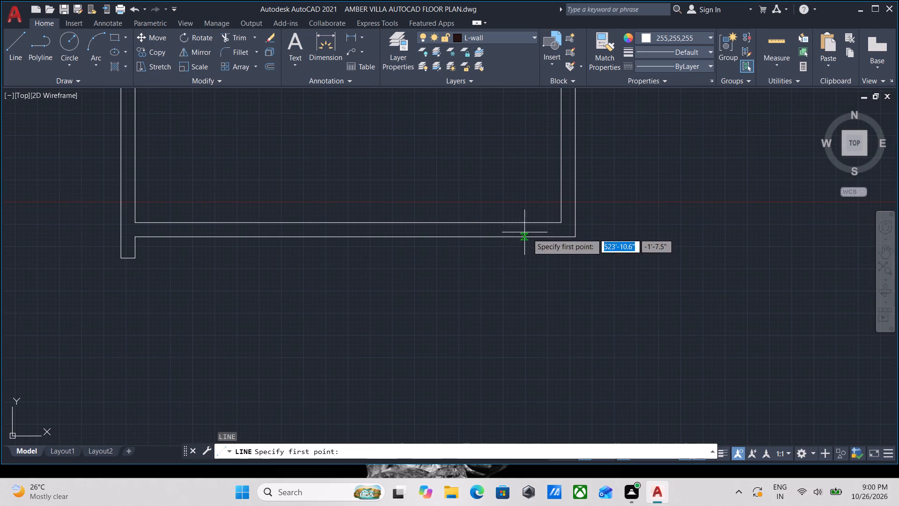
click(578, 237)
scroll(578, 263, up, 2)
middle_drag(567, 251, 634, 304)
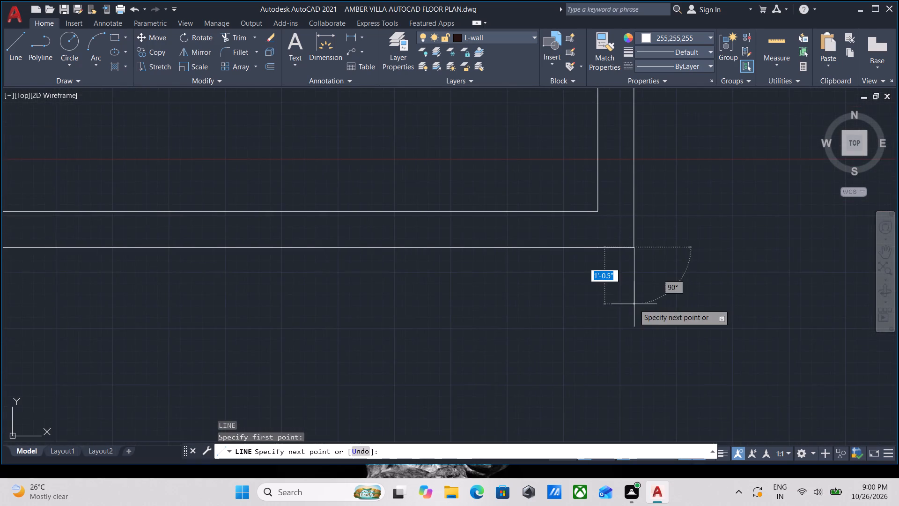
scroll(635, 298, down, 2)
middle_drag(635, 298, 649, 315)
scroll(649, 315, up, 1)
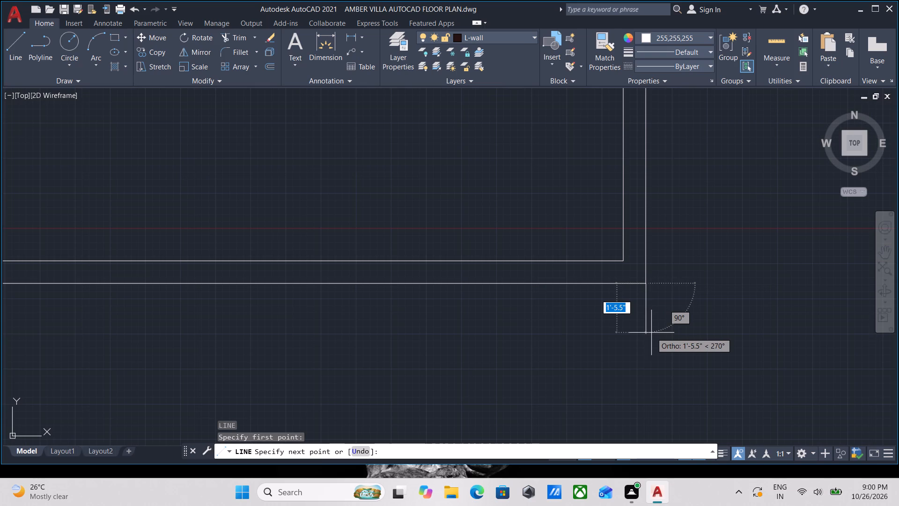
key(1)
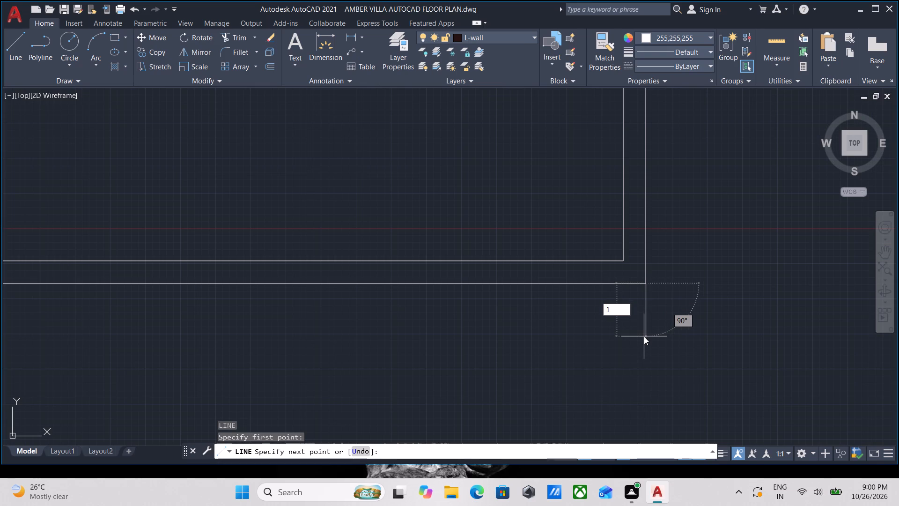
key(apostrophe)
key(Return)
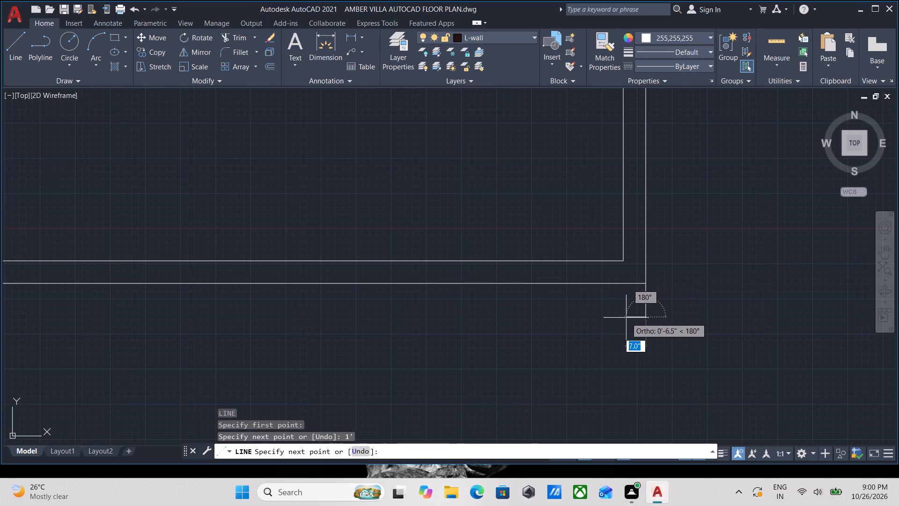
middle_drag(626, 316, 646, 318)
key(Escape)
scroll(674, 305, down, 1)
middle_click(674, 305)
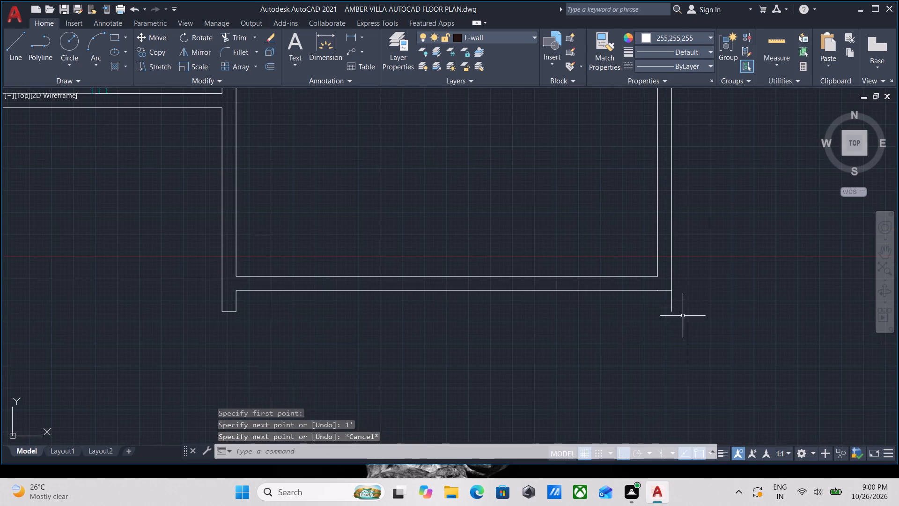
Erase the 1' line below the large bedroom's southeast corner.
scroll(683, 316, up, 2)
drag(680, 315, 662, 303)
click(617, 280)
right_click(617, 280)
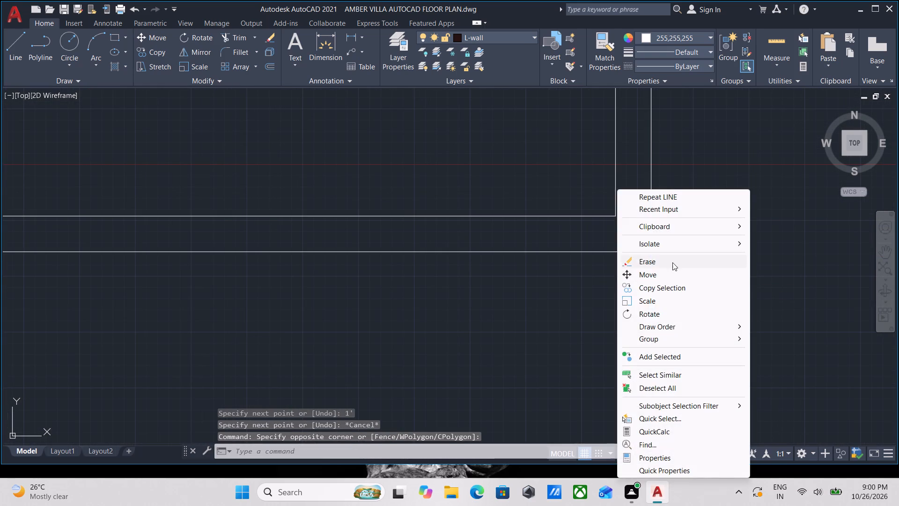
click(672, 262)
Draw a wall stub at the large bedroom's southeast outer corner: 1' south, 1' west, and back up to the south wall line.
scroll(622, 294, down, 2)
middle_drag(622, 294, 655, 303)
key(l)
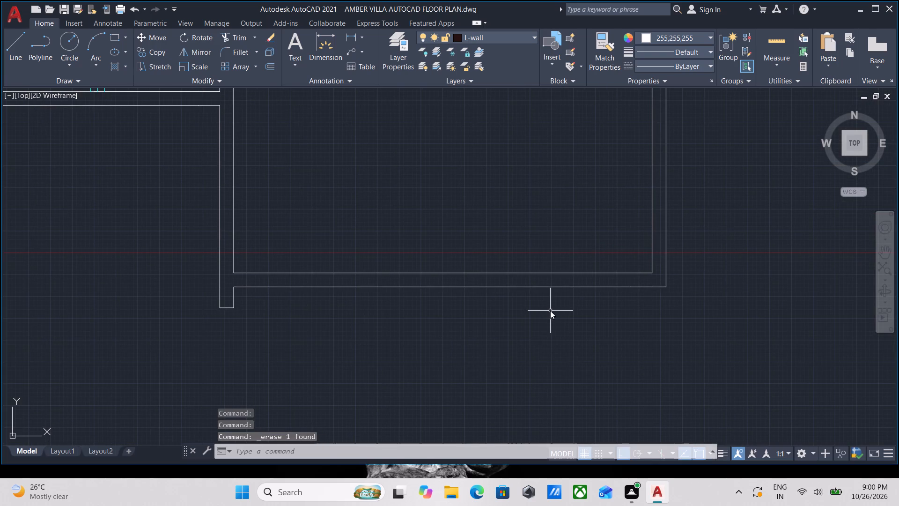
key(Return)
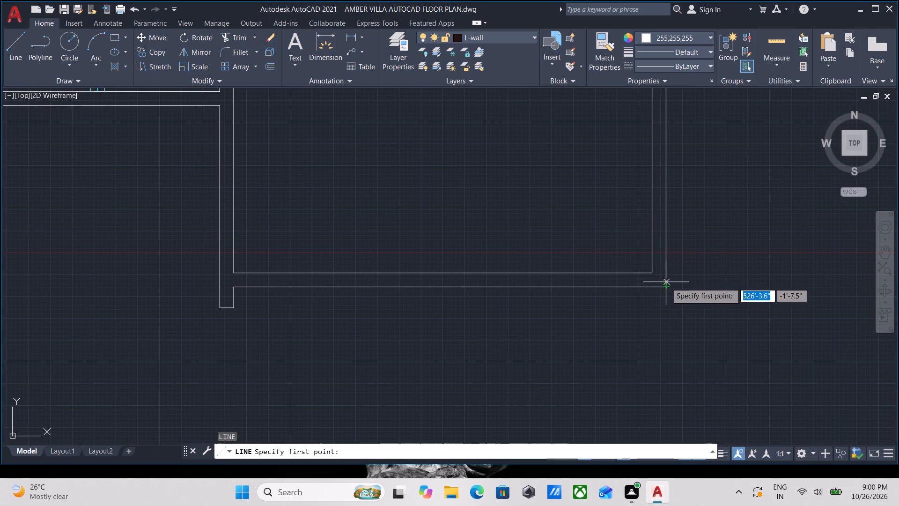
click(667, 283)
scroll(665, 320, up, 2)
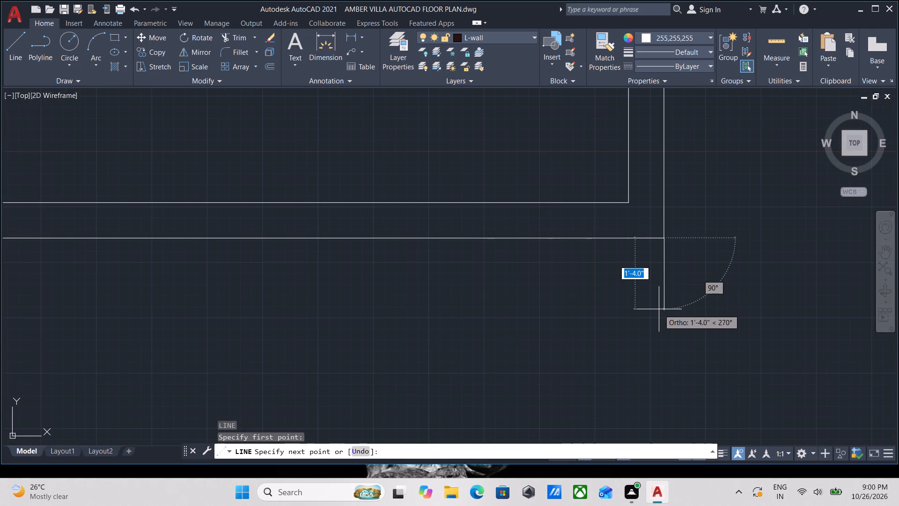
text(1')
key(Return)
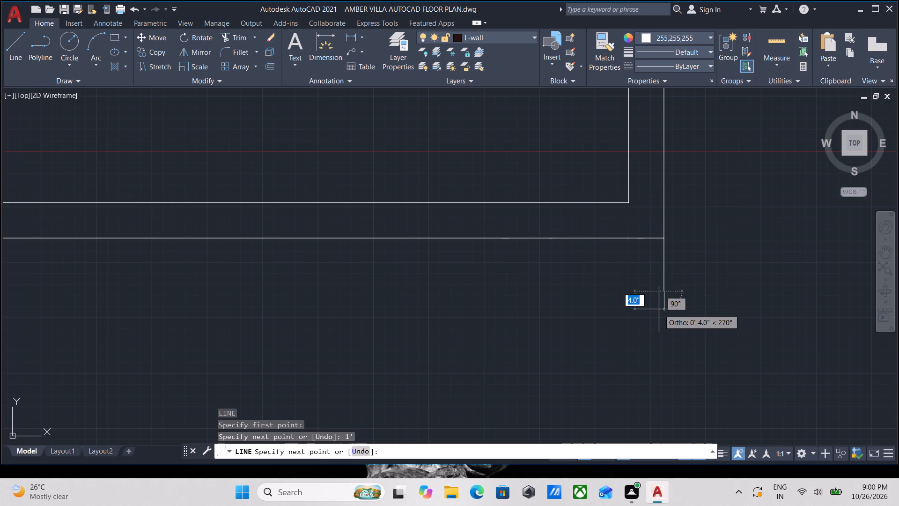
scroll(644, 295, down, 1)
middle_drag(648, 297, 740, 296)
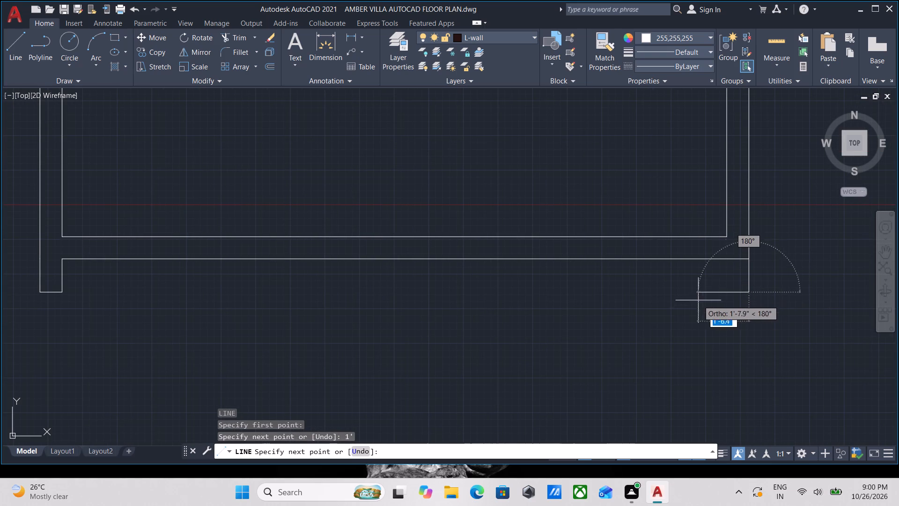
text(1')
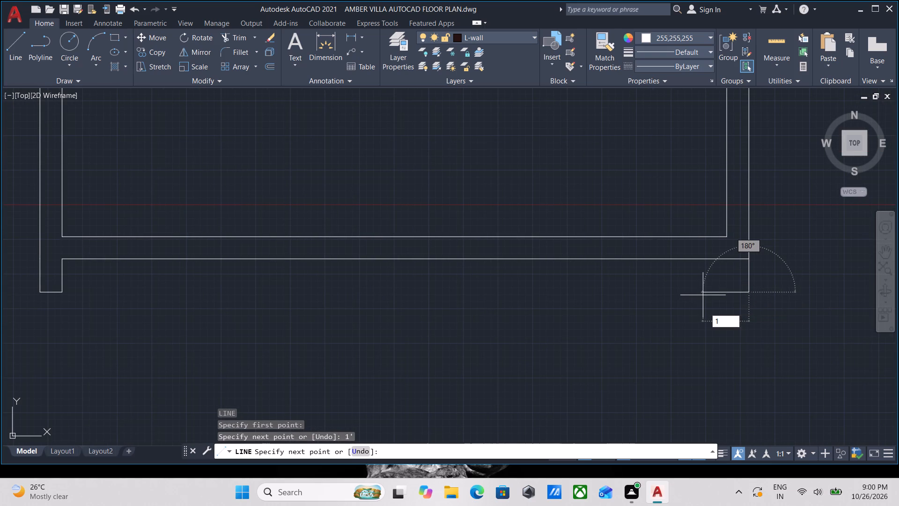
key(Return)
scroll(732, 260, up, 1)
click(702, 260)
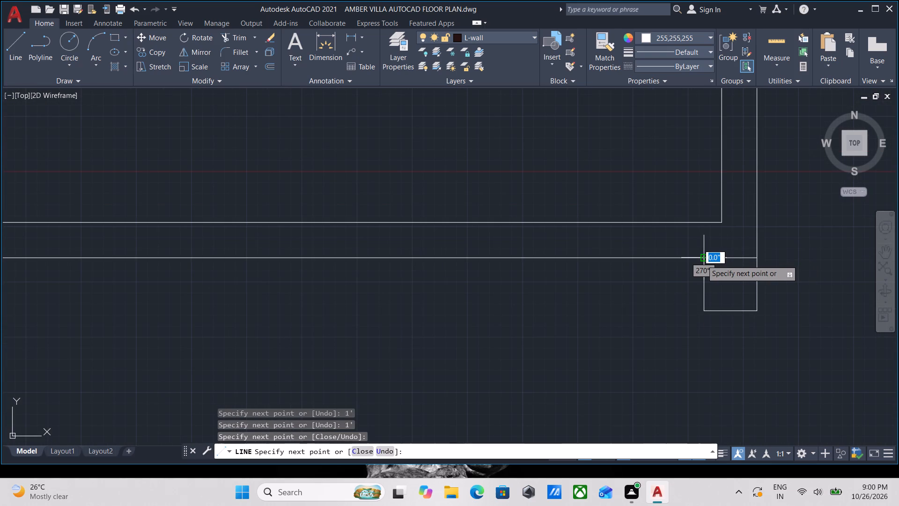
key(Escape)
Erase the west and bottom lines of the wall stub at the large bedroom's southeast corner.
scroll(702, 260, down, 2)
scroll(717, 263, up, 1)
scroll(707, 268, down, 1)
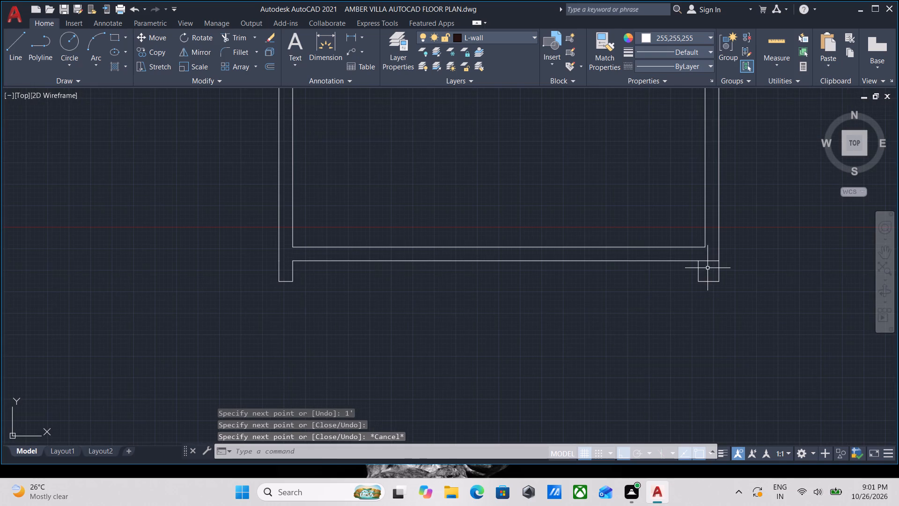
click(707, 268)
click(695, 271)
right_click(695, 271)
click(723, 262)
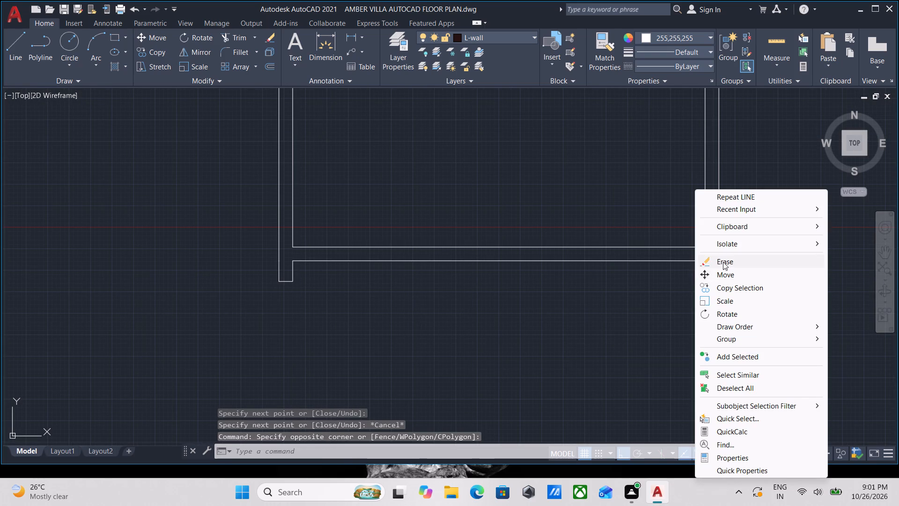
scroll(723, 283, up, 3)
drag(636, 309, 610, 277)
click(593, 239)
right_click(593, 239)
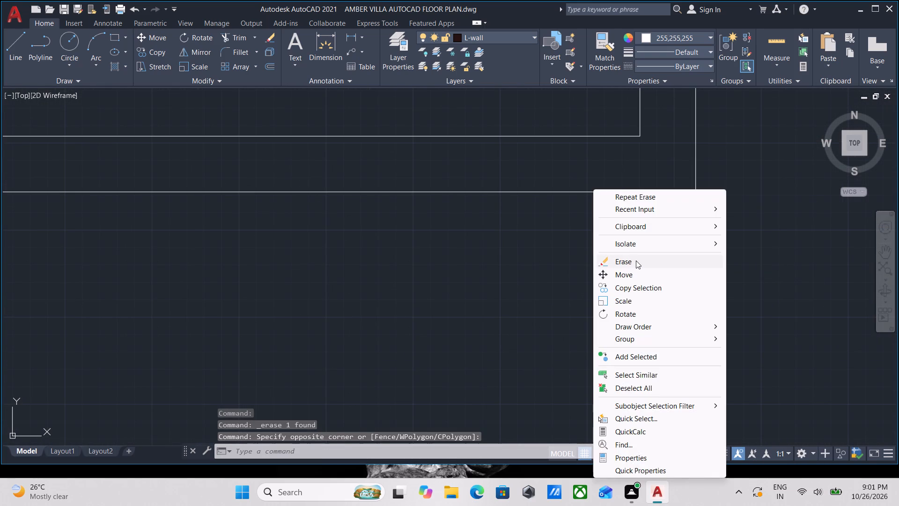
click(635, 260)
Offset the southeast stub's east line 8" to the west.
scroll(709, 251, up, 1)
drag(722, 242, 713, 239)
click(657, 239)
scroll(657, 239, down, 1)
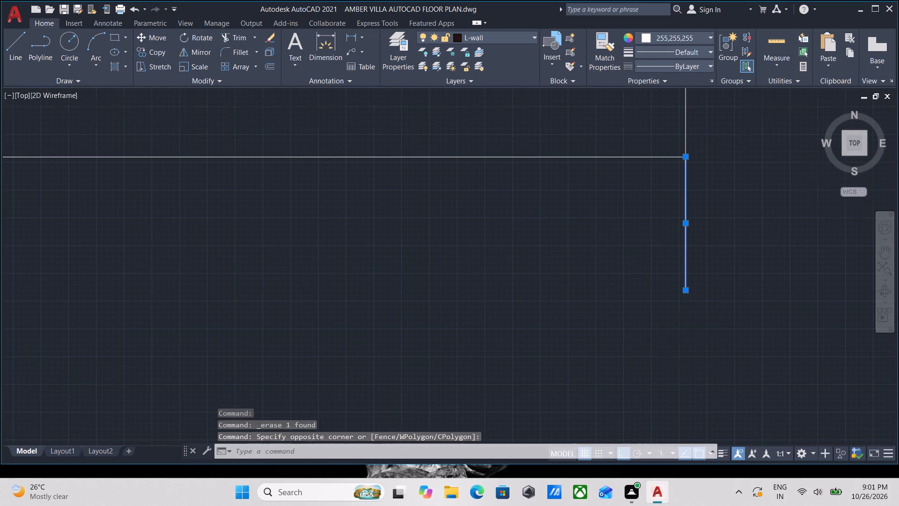
middle_drag(657, 239, 659, 265)
key(o)
key(Return)
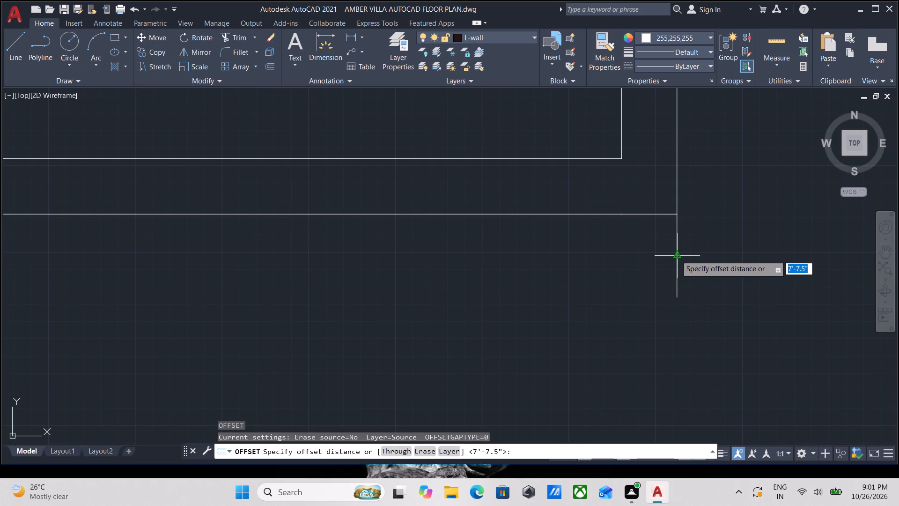
click(678, 258)
click(624, 265)
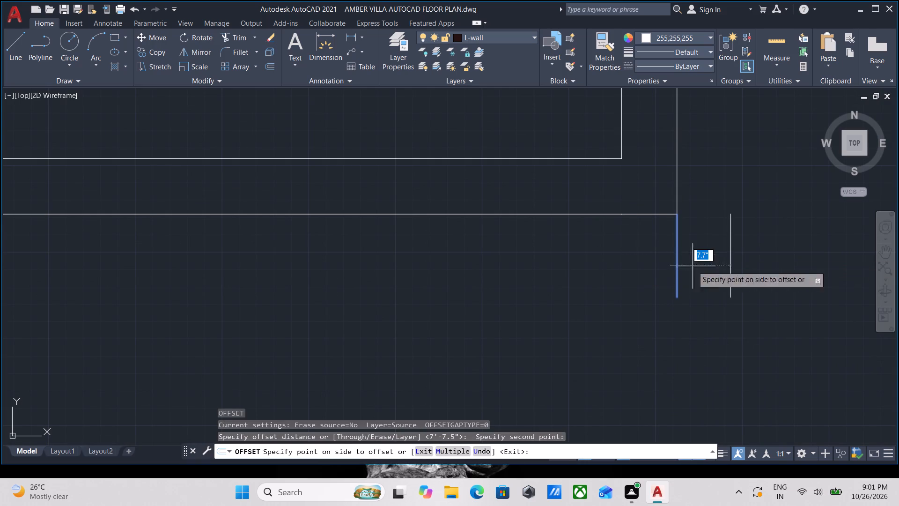
key(8)
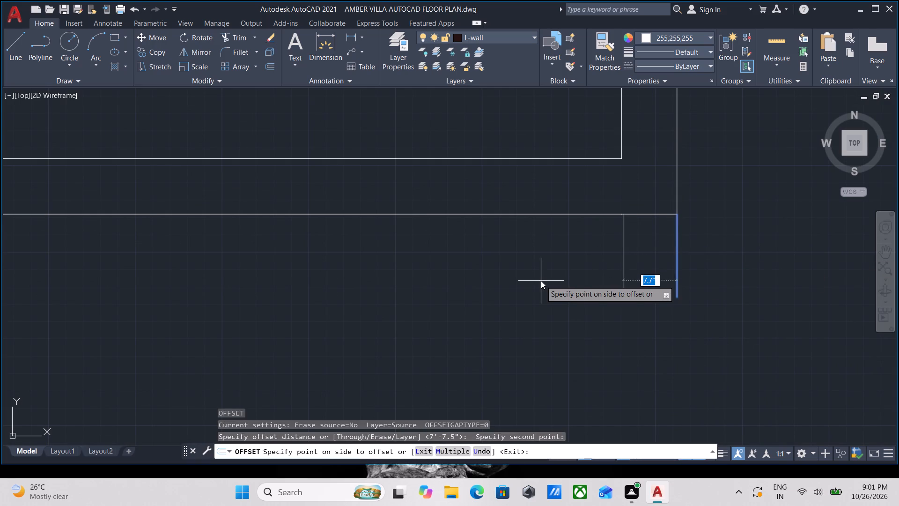
key(shift+quotedbl)
key(Return)
key(Escape)
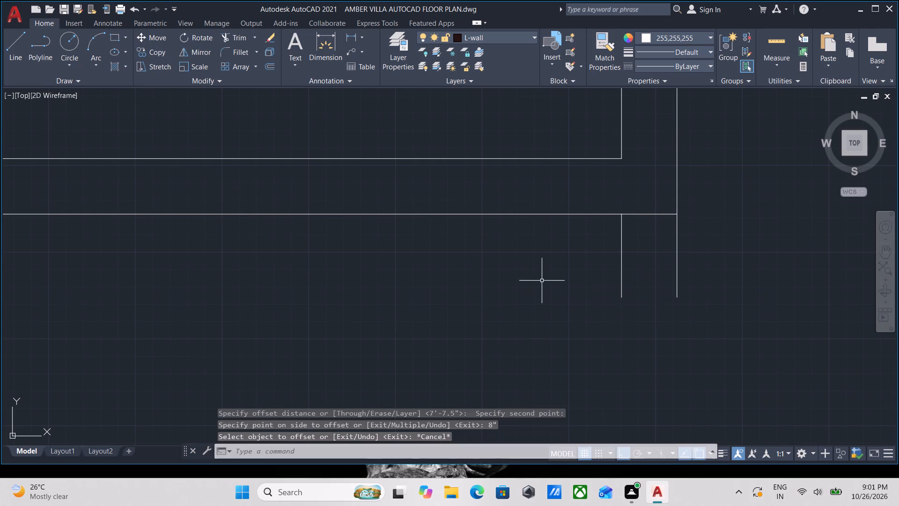
Draw a line joining the lower ends of the southeast stub's two vertical lines.
scroll(590, 280, down, 2)
middle_drag(590, 280, 660, 304)
scroll(592, 304, down, 2)
middle_drag(582, 305, 620, 315)
scroll(663, 327, up, 1)
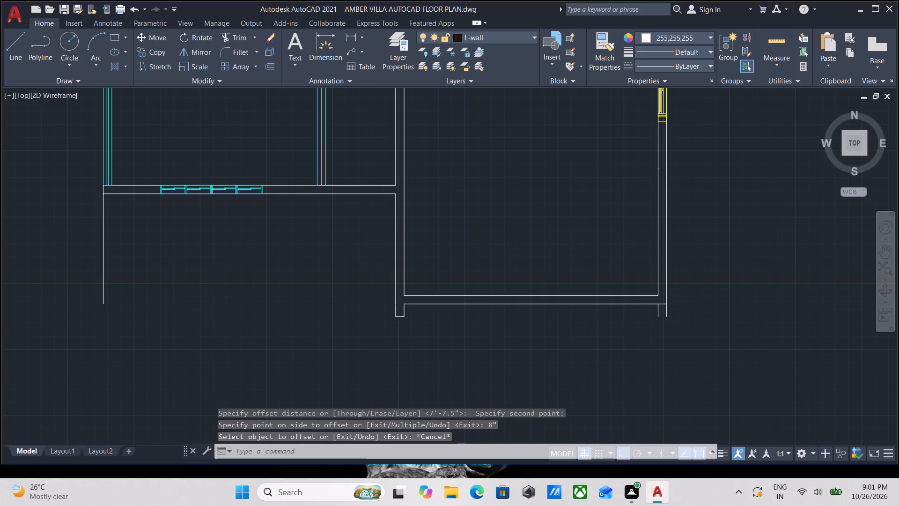
key(l)
key(Return)
scroll(659, 286, up, 2)
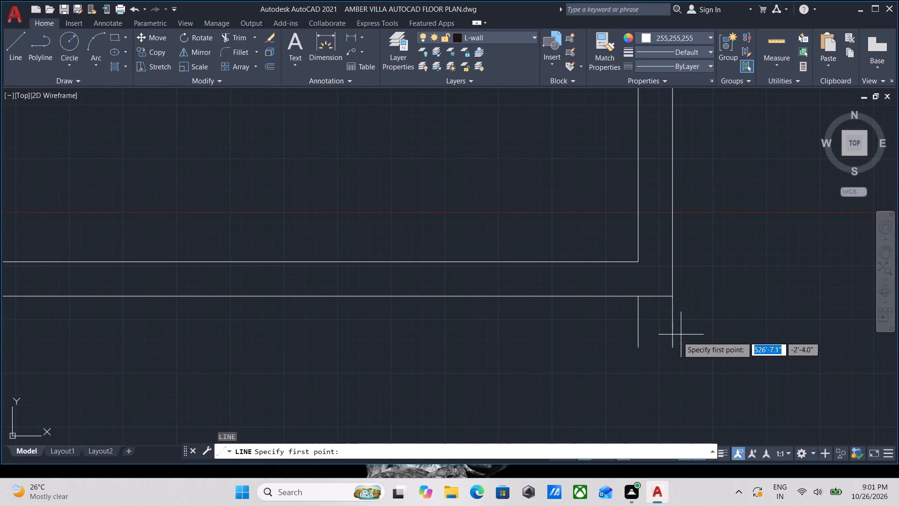
click(673, 346)
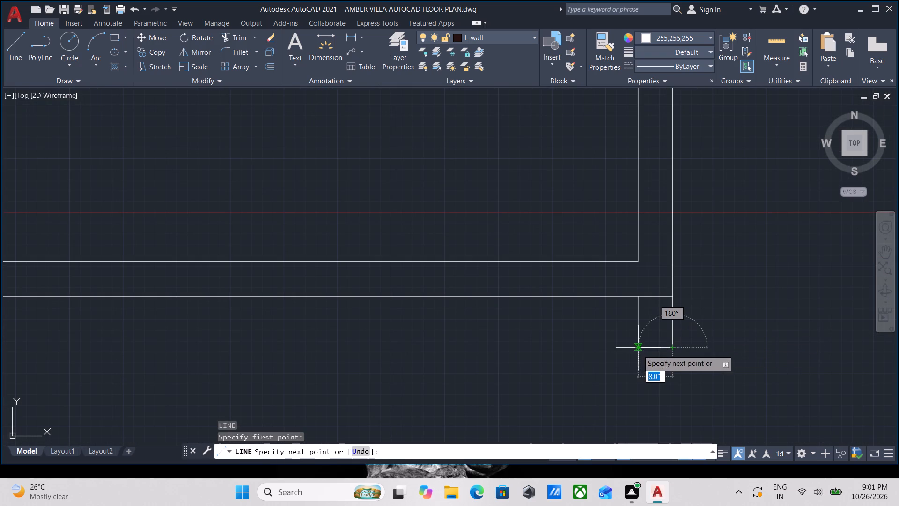
scroll(667, 350, up, 3)
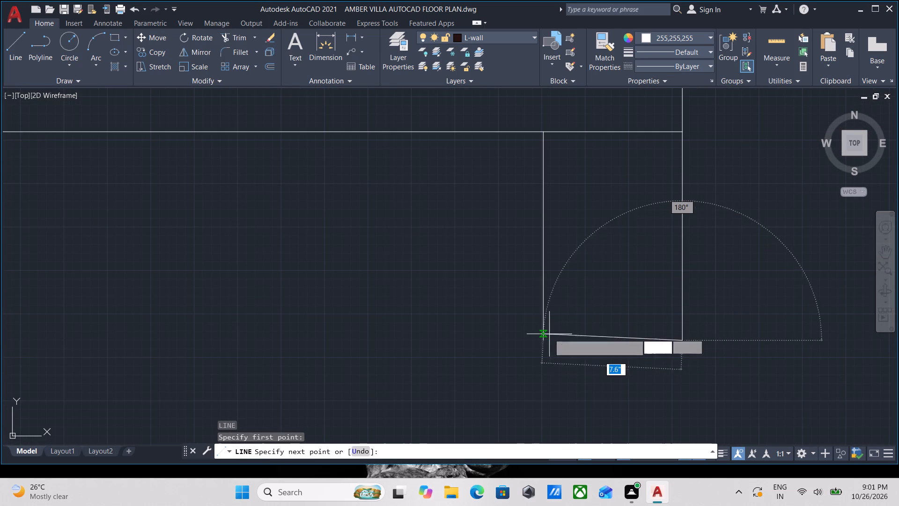
click(544, 341)
key(Escape)
Trim away the piece of the south wall line crossing the top of the southeast stub.
scroll(544, 341, down, 3)
middle_drag(553, 321, 560, 347)
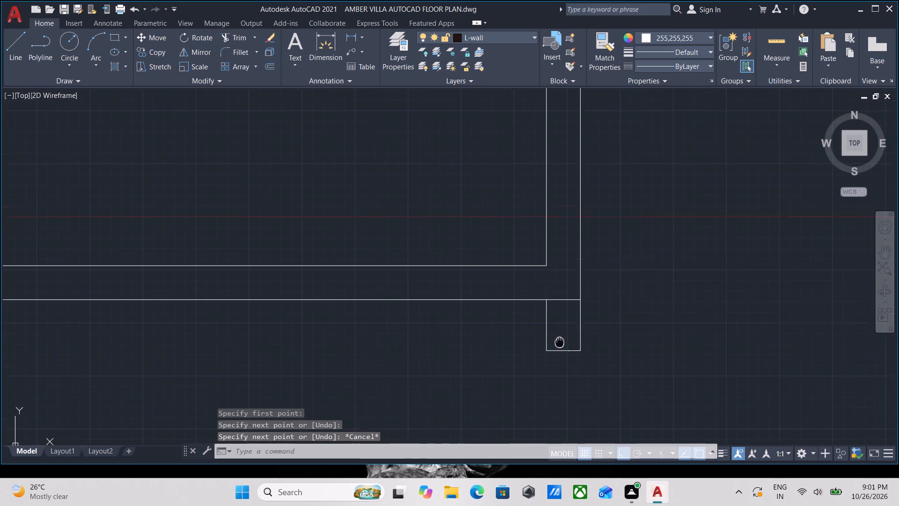
middle_drag(560, 347, 565, 354)
text(TR)
key(Return)
click(567, 344)
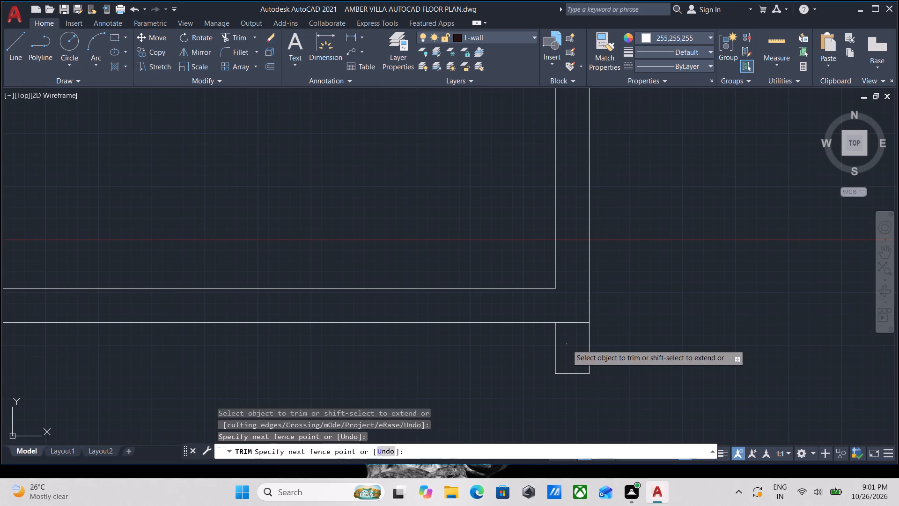
click(566, 296)
key(Escape)
scroll(568, 299, down, 3)
middle_drag(568, 299, 582, 310)
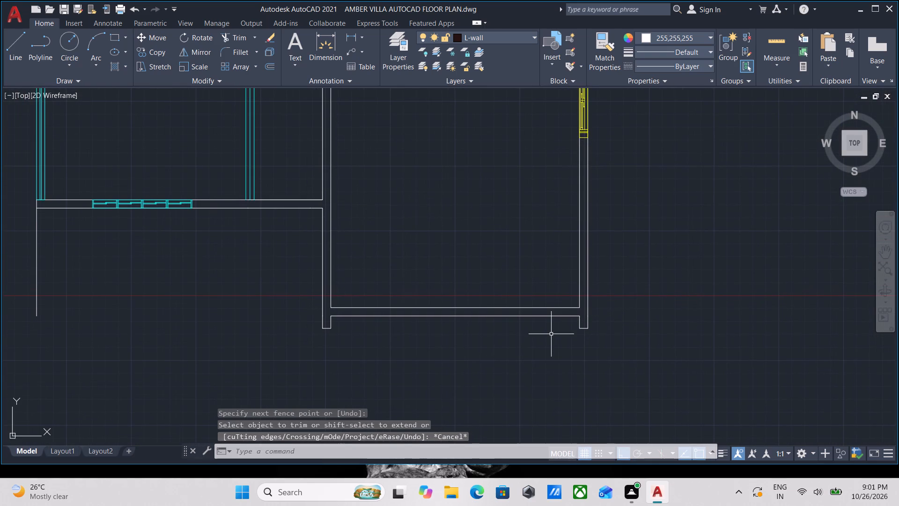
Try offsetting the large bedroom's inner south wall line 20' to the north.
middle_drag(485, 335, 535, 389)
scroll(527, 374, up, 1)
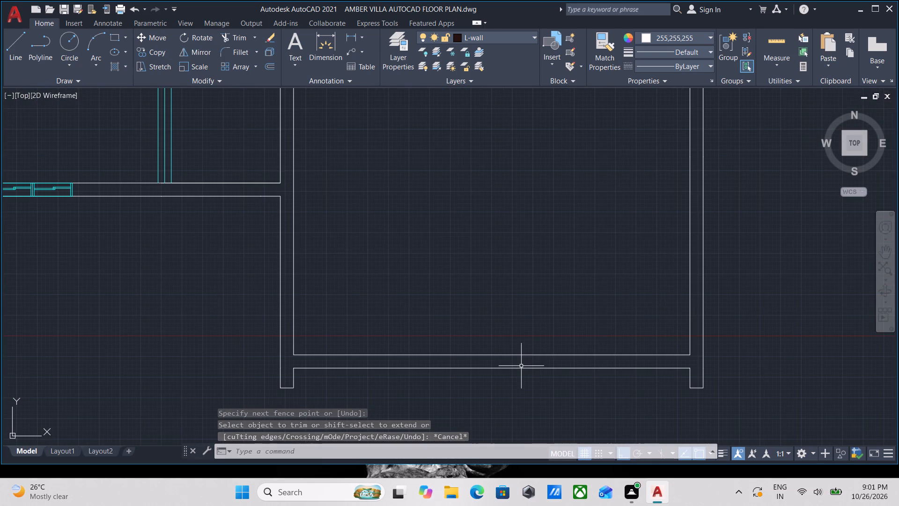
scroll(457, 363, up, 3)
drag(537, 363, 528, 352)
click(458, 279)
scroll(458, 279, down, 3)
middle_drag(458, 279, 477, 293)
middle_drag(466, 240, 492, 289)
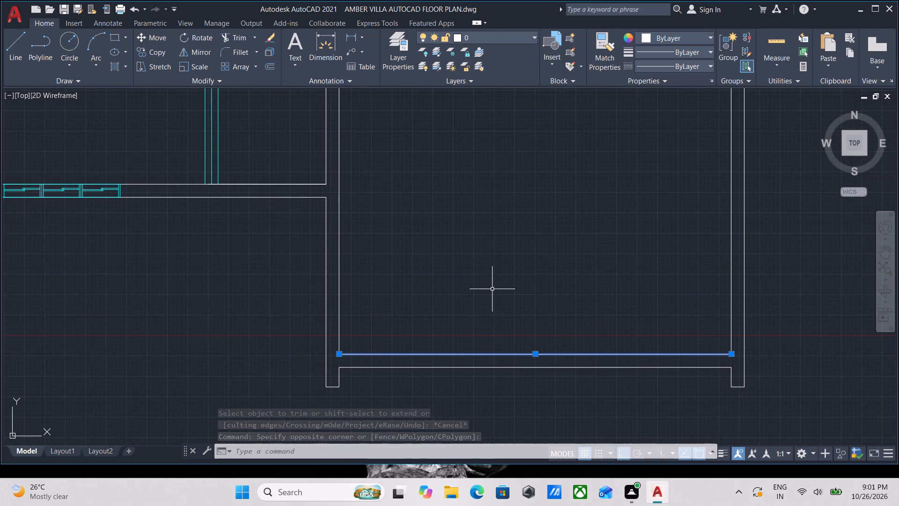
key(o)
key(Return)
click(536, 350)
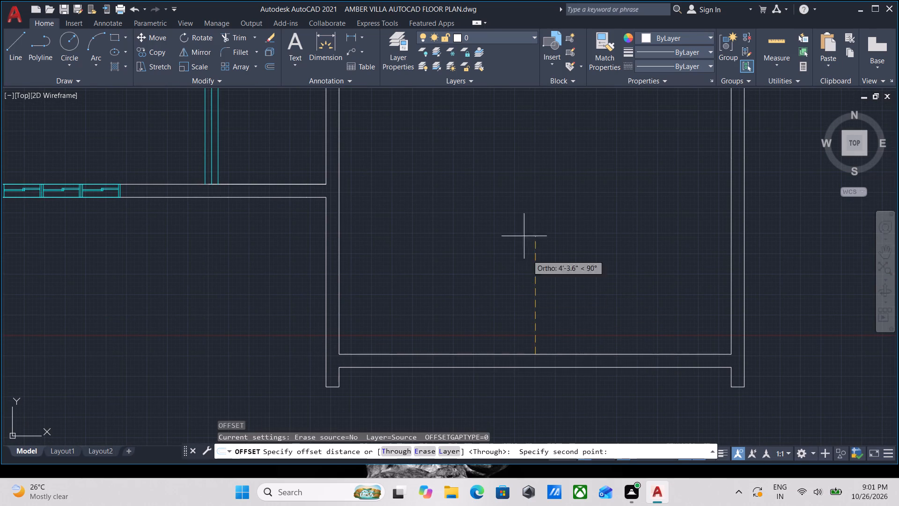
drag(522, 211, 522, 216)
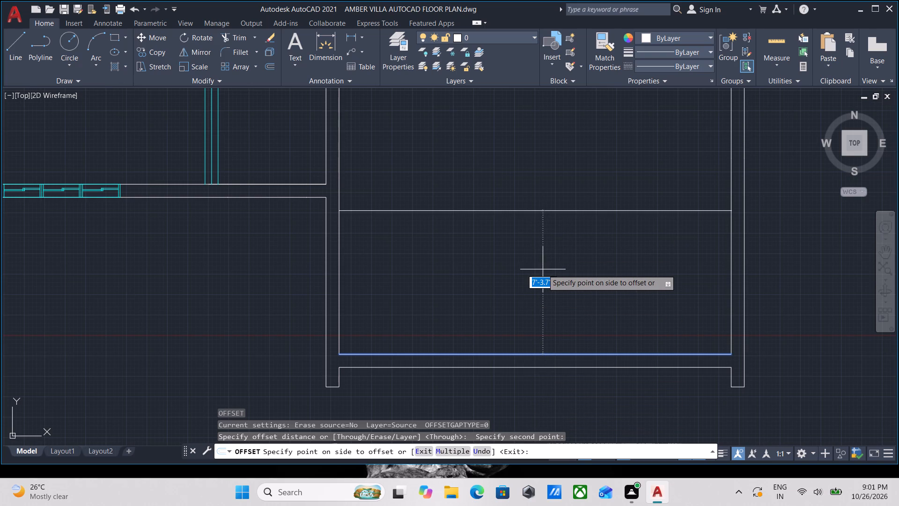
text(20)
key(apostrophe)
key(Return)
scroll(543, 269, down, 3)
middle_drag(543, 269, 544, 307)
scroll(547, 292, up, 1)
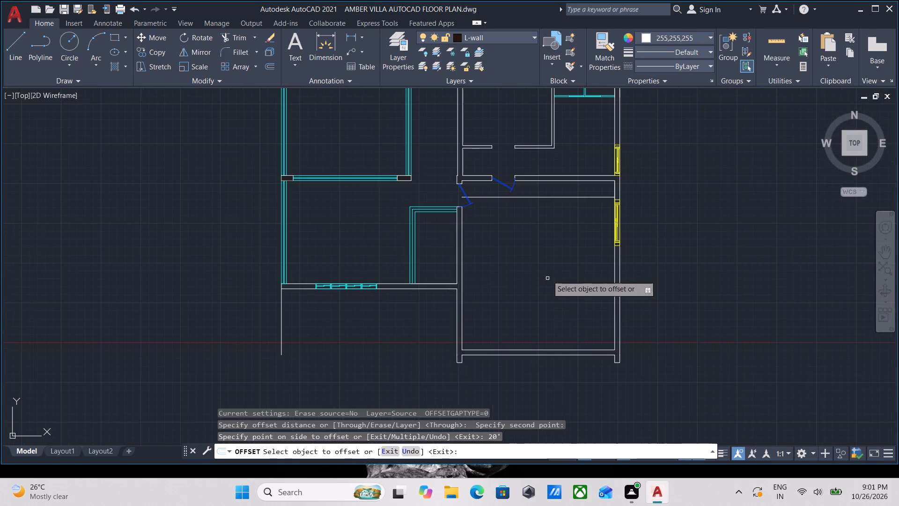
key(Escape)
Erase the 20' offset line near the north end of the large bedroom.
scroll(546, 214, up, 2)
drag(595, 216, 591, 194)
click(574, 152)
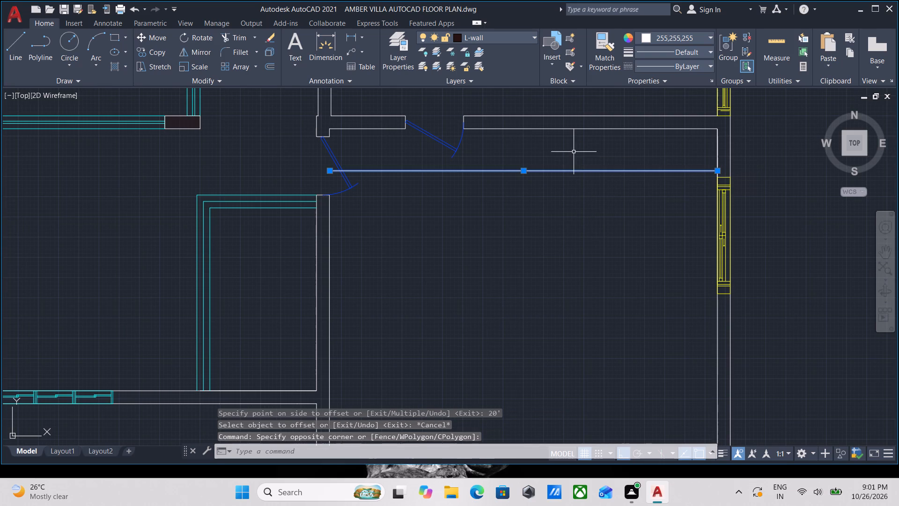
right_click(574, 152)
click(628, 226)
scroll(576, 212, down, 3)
Offset the large bedroom's inner south wall line 20' to the north.
middle_drag(576, 212, 599, 150)
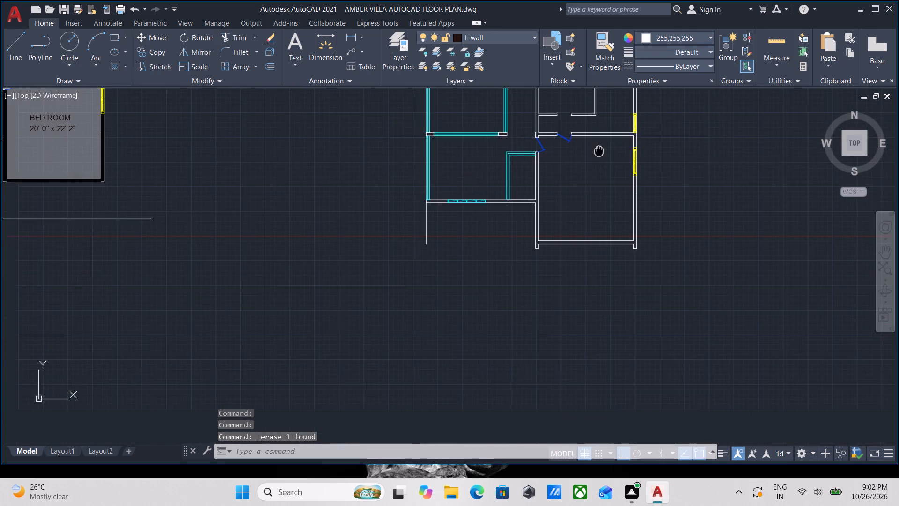
scroll(579, 245, up, 3)
click(580, 230)
click(556, 182)
scroll(556, 182, down, 1)
middle_drag(556, 182, 555, 182)
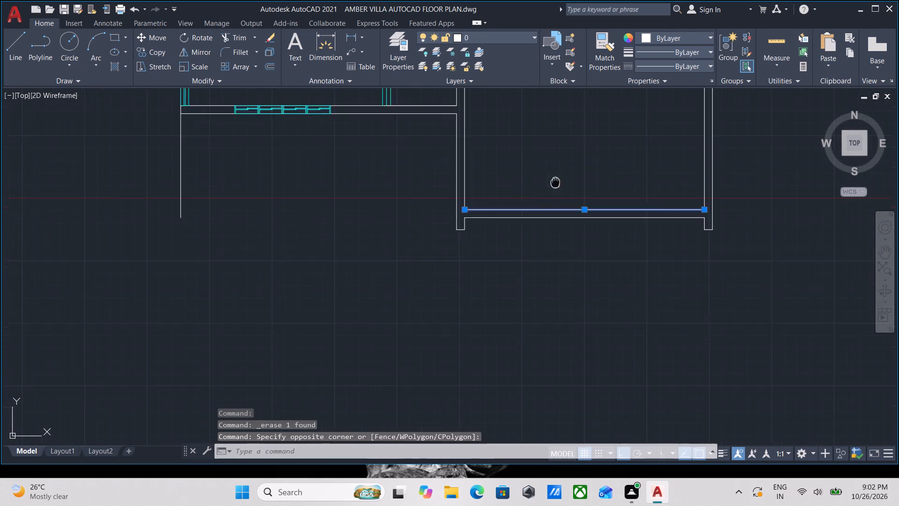
middle_drag(555, 182, 549, 250)
key(o)
key(Return)
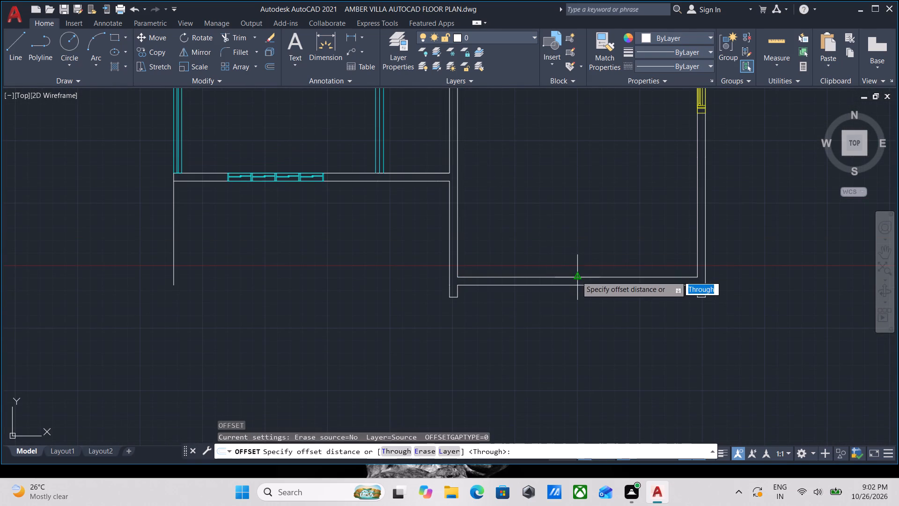
click(576, 276)
click(572, 241)
middle_drag(603, 179, 605, 275)
text(20')
key(Return)
middle_drag(584, 222, 574, 313)
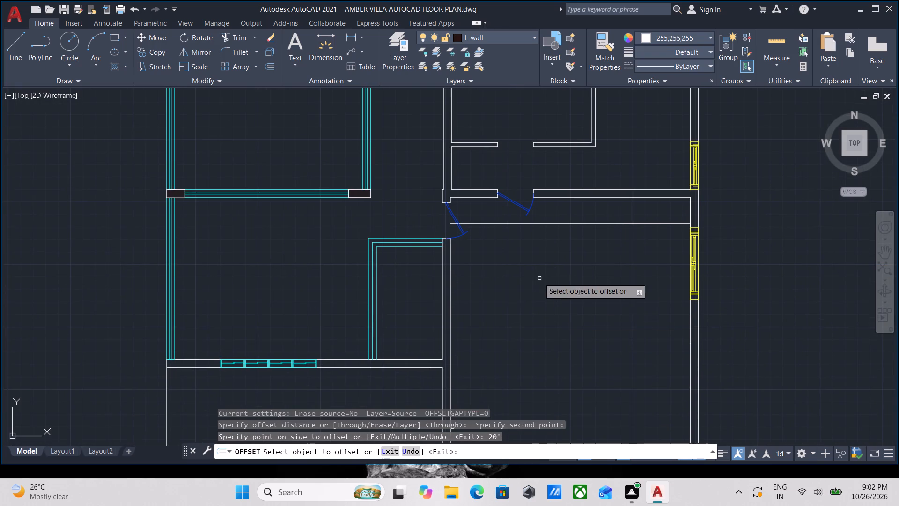
key(Escape)
Erase the door at the north end of the large bedroom's west wall.
scroll(462, 229, up, 3)
click(465, 204)
click(404, 218)
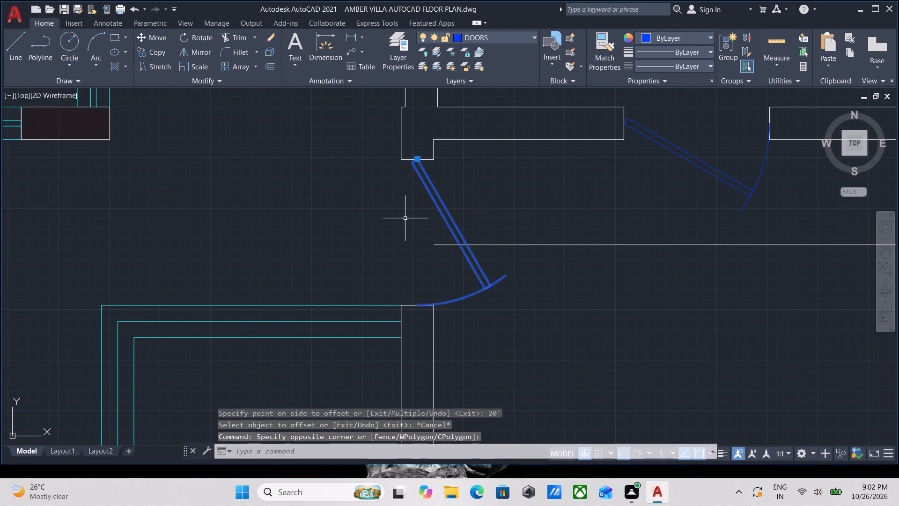
scroll(592, 212, down, 1)
middle_drag(592, 212, 580, 226)
right_click(538, 223)
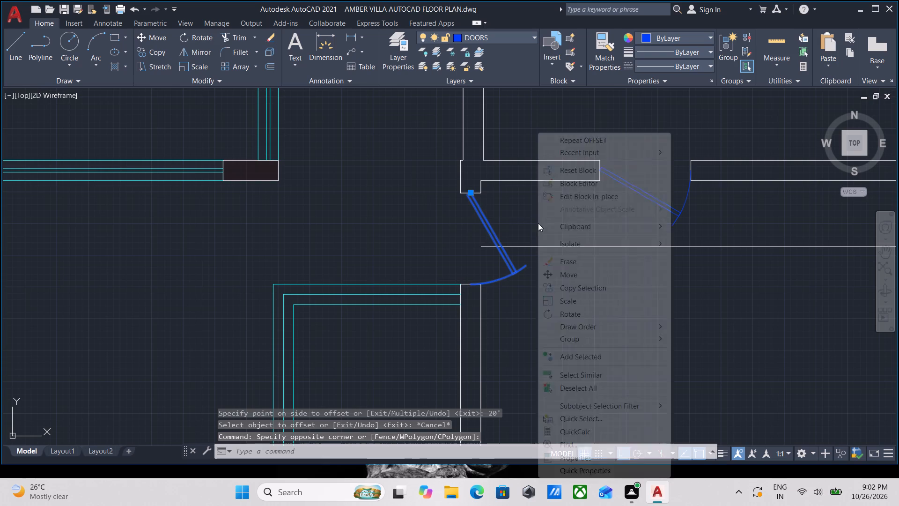
click(577, 257)
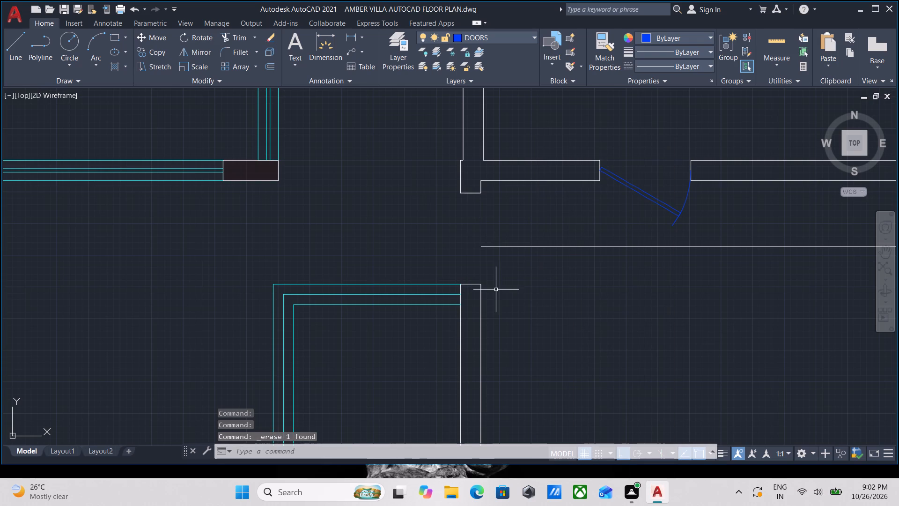
Offset the large bedroom's new north wall line 8" to the north to form the wall thickness.
scroll(501, 283, down, 1)
middle_drag(501, 283, 495, 258)
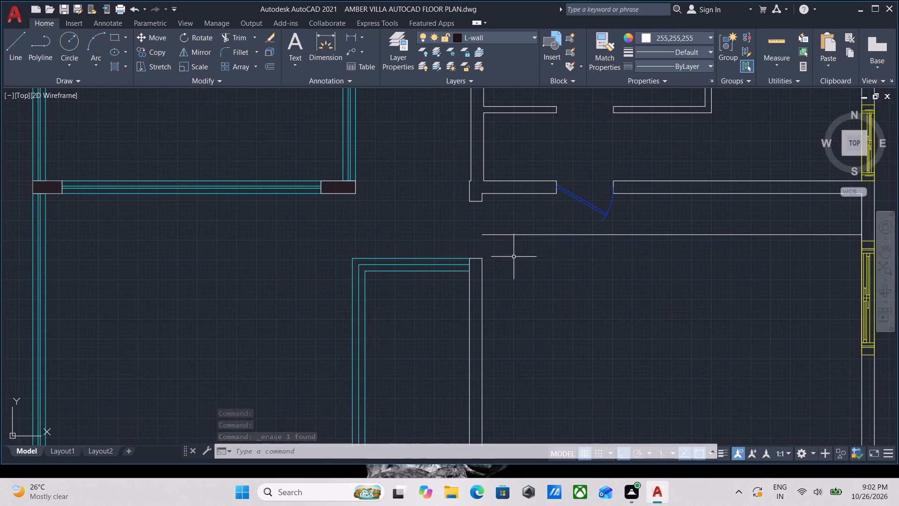
middle_drag(668, 256, 646, 260)
drag(679, 254, 667, 239)
click(646, 210)
middle_drag(646, 212, 647, 254)
key(o)
key(Return)
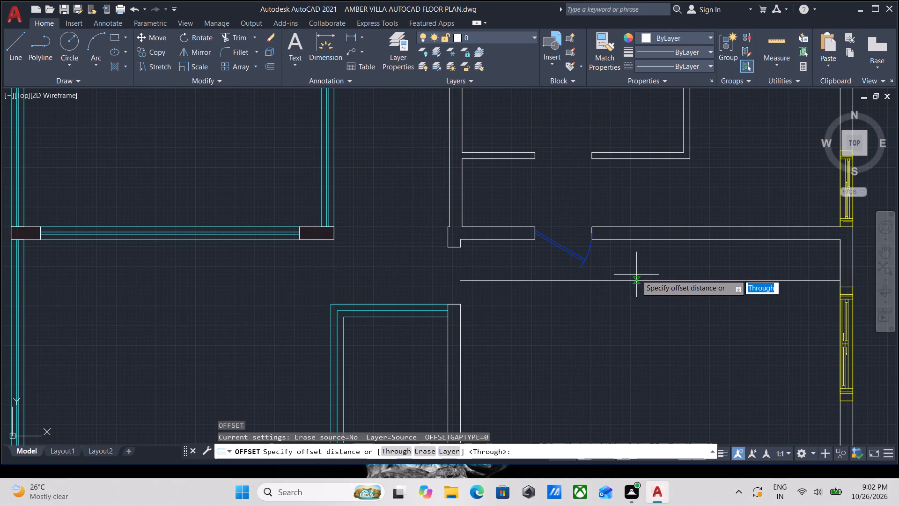
click(636, 275)
click(636, 265)
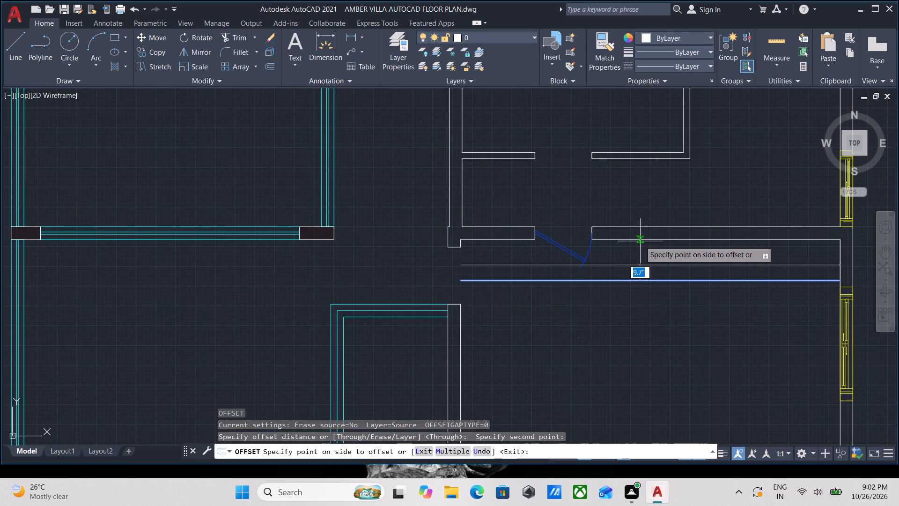
scroll(640, 241, up, 2)
middle_drag(641, 232, 639, 274)
scroll(648, 259, down, 3)
middle_drag(648, 259, 653, 275)
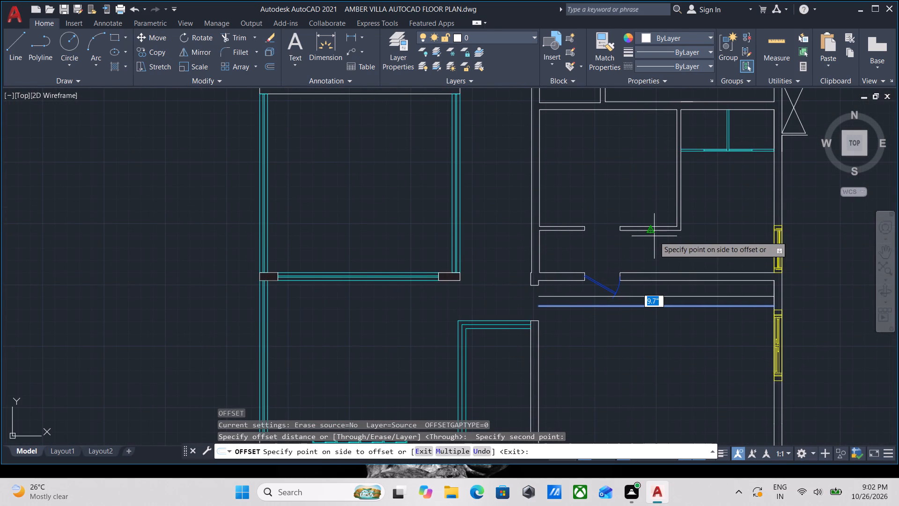
key(8)
key(shift+quotedbl)
key(Return)
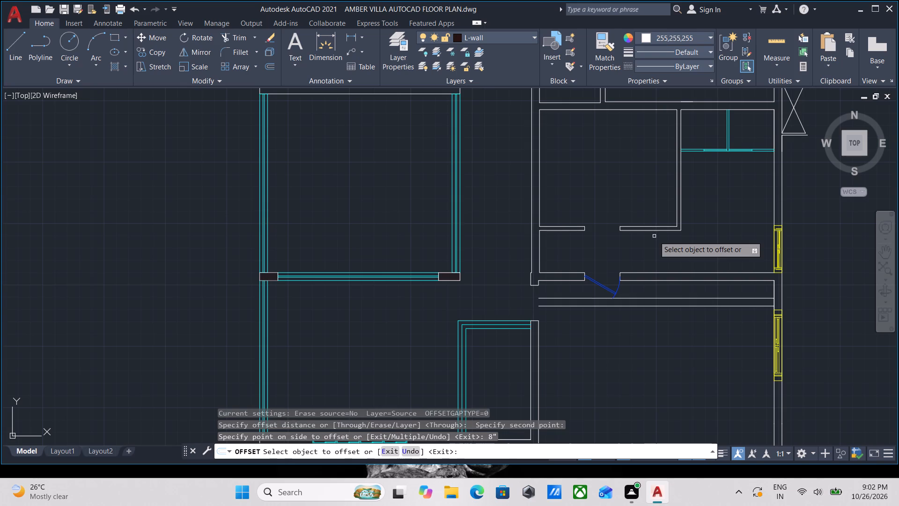
key(Escape)
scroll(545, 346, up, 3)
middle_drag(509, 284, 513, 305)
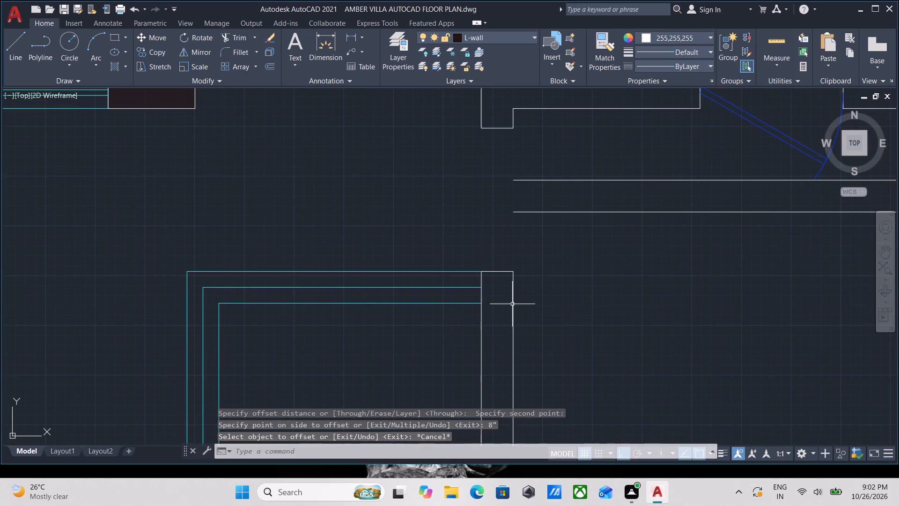
Trim away the short cap line closing the north end of the large bedroom's west wall.
text(TR)
key(Return)
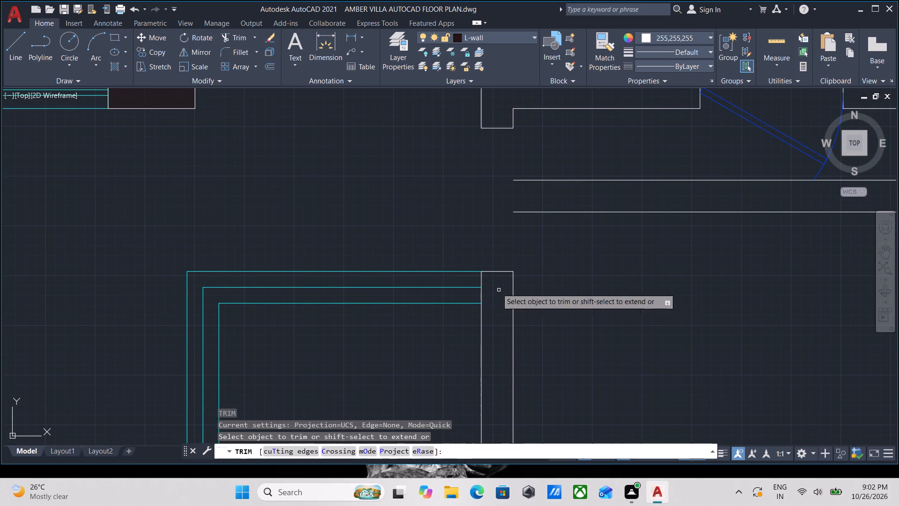
click(496, 288)
click(496, 251)
key(Escape)
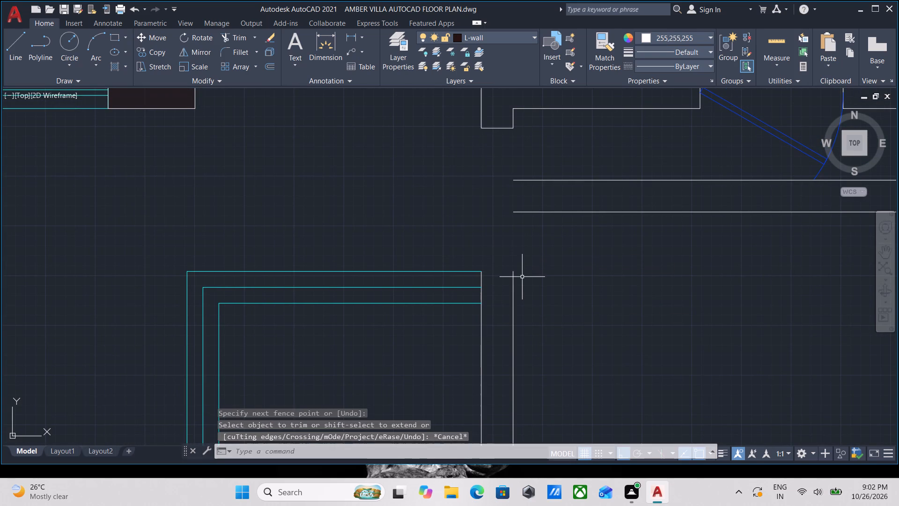
Extend the west wall's inner line north to the inner line of the large bedroom's new north wall.
text(EX)
key(Return)
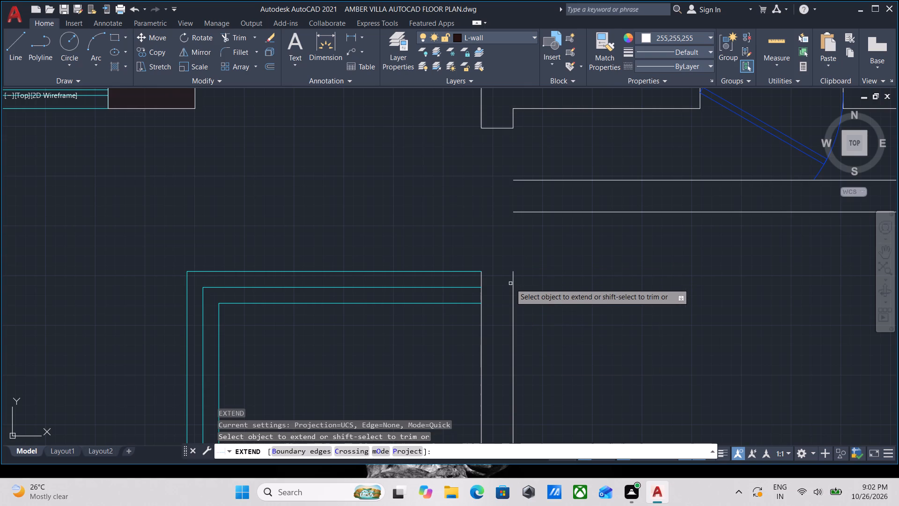
click(513, 278)
middle_drag(517, 240, 516, 295)
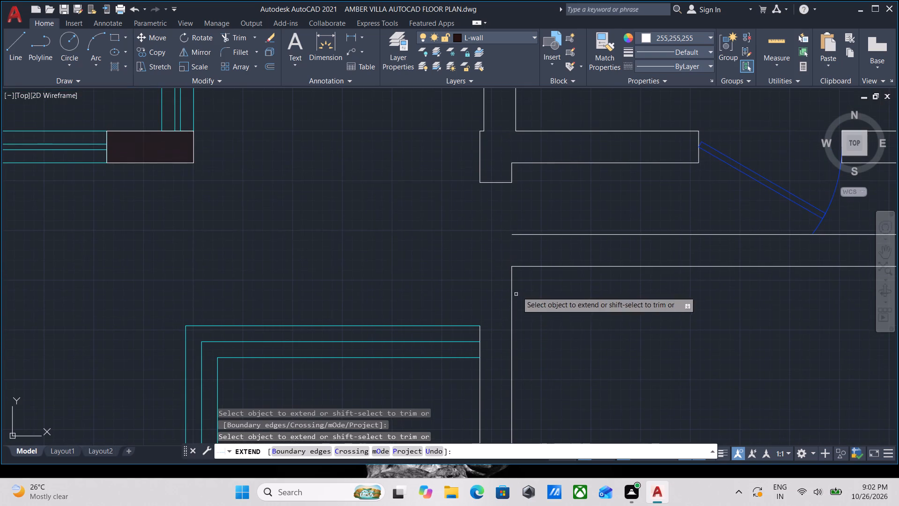
key(Escape)
Fillet the west wall's outer line with the new north wall's outer line into a sharp corner.
key(f)
key(Return)
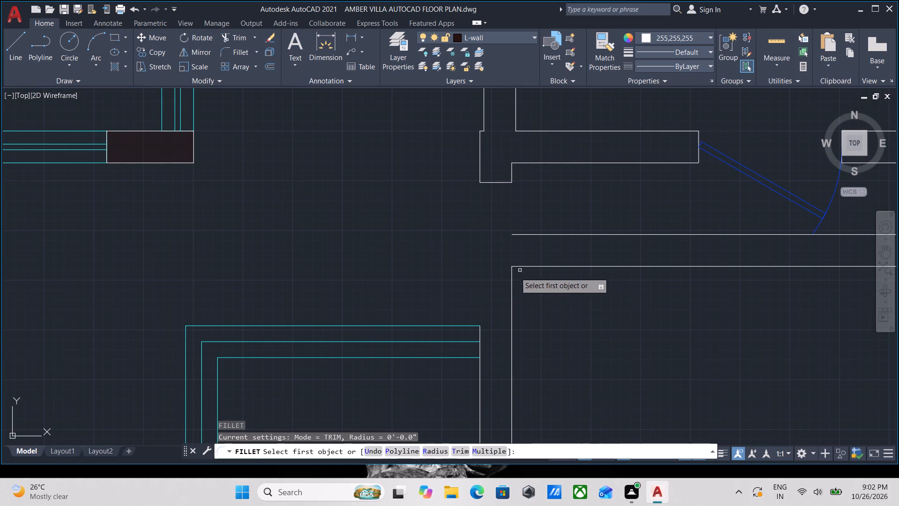
click(481, 333)
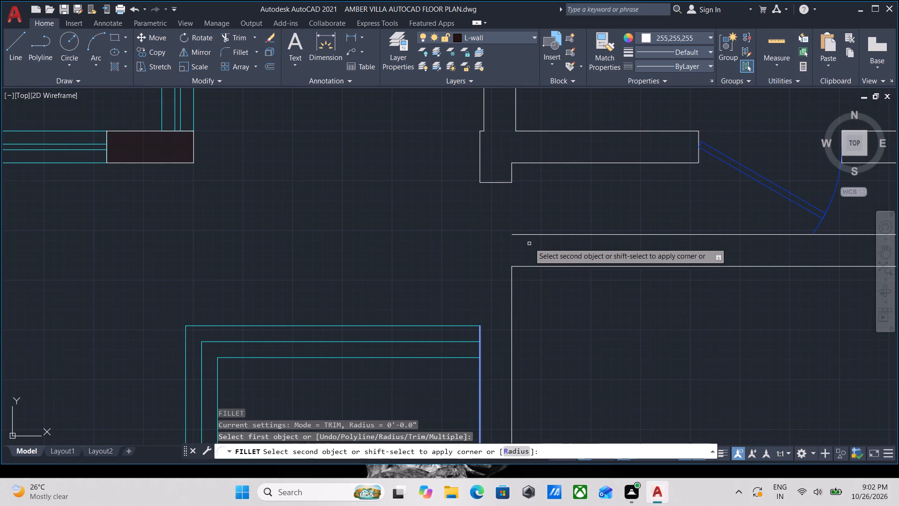
click(529, 236)
Trim away the cap line at the south end of the wall stub just north of the new corner.
scroll(620, 263, down, 2)
middle_drag(620, 263, 548, 312)
scroll(548, 312, up, 1)
middle_drag(596, 297, 508, 329)
scroll(440, 304, up, 1)
text(TR)
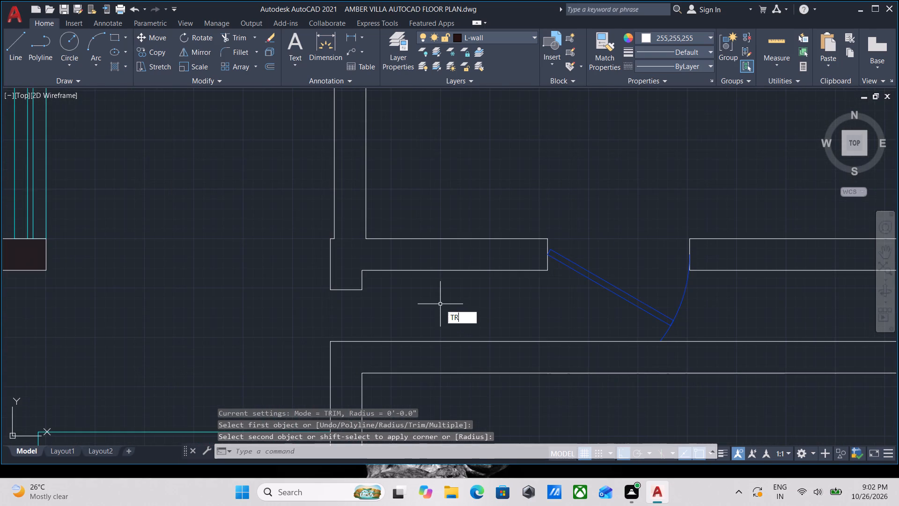
key(Return)
scroll(343, 313, up, 1)
click(333, 304)
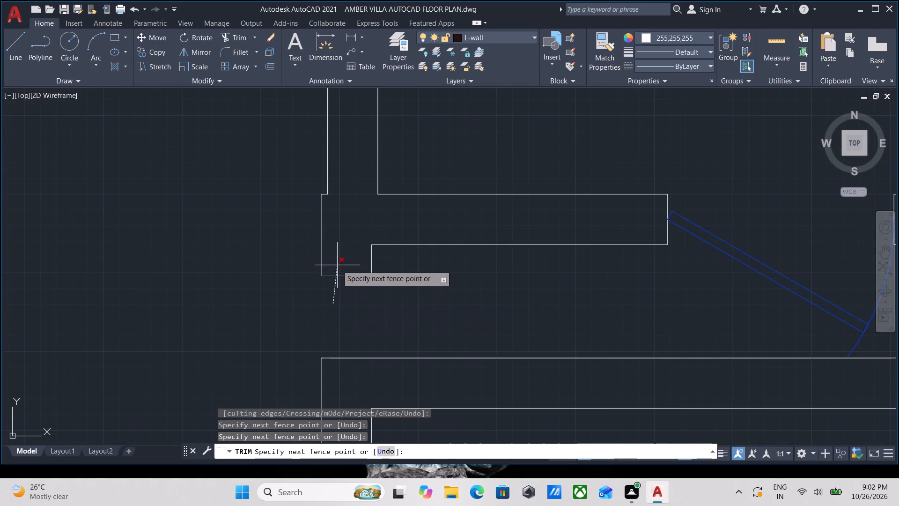
click(342, 256)
key(Escape)
Extend both lines of the wall stub south to meet the large bedroom's new north wall.
scroll(345, 230, down, 1)
middle_drag(349, 239, 361, 275)
text(EX)
key(Return)
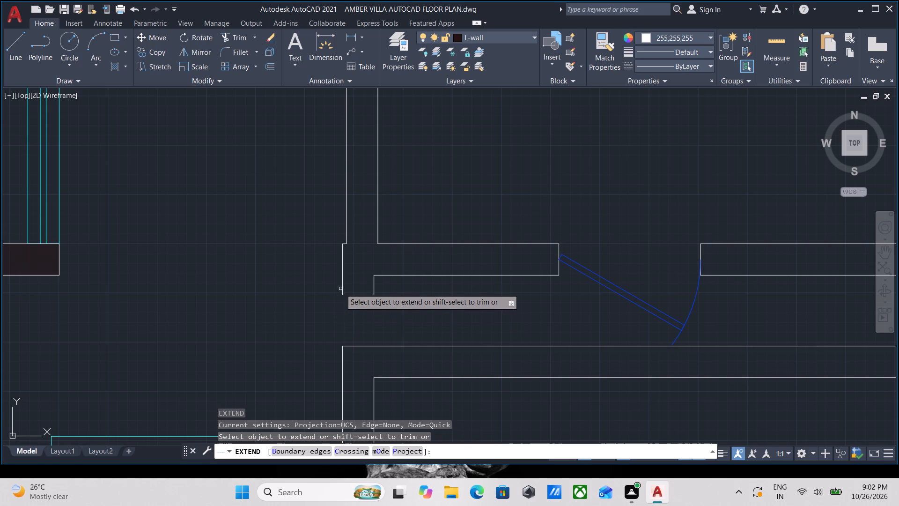
click(341, 287)
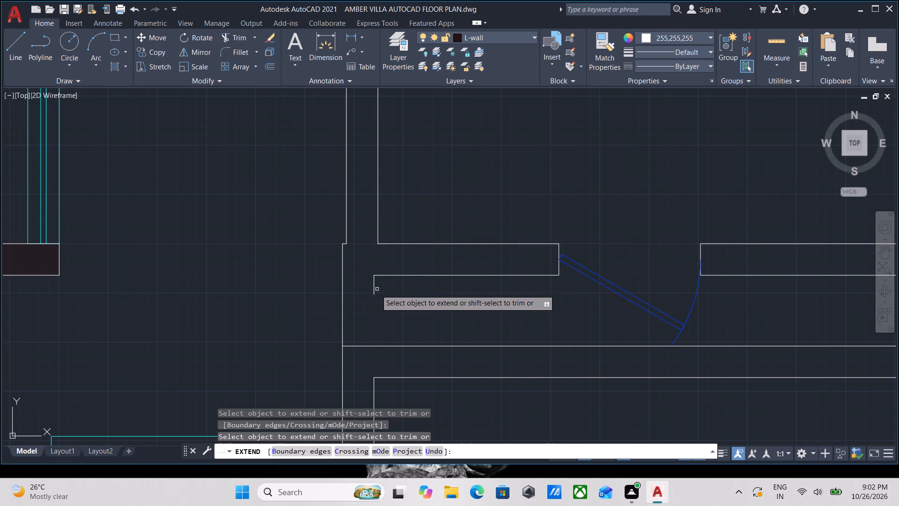
click(375, 290)
scroll(450, 295, down, 1)
middle_drag(449, 295, 372, 310)
key(Escape)
Erase the door in the old wall just north of the large bedroom's new north wall.
scroll(546, 314, up, 1)
drag(546, 318, 545, 318)
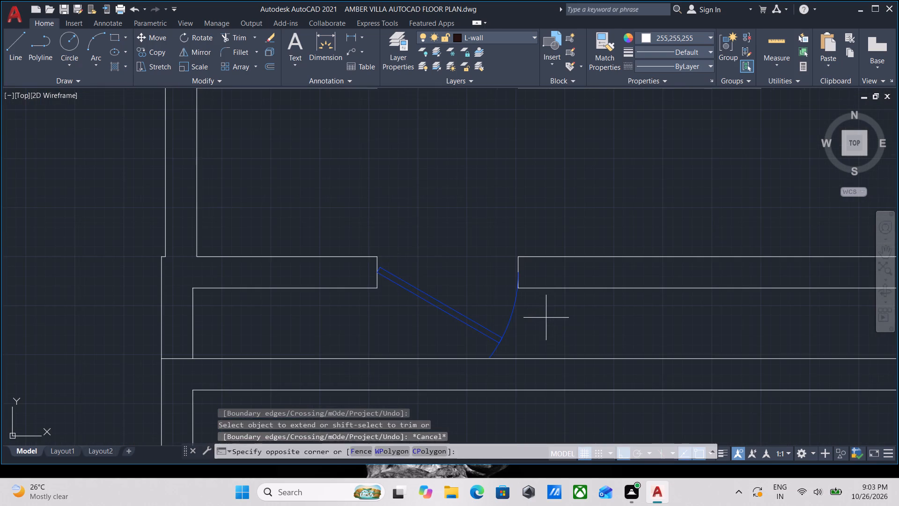
drag(545, 318, 508, 311)
click(469, 313)
right_click(469, 313)
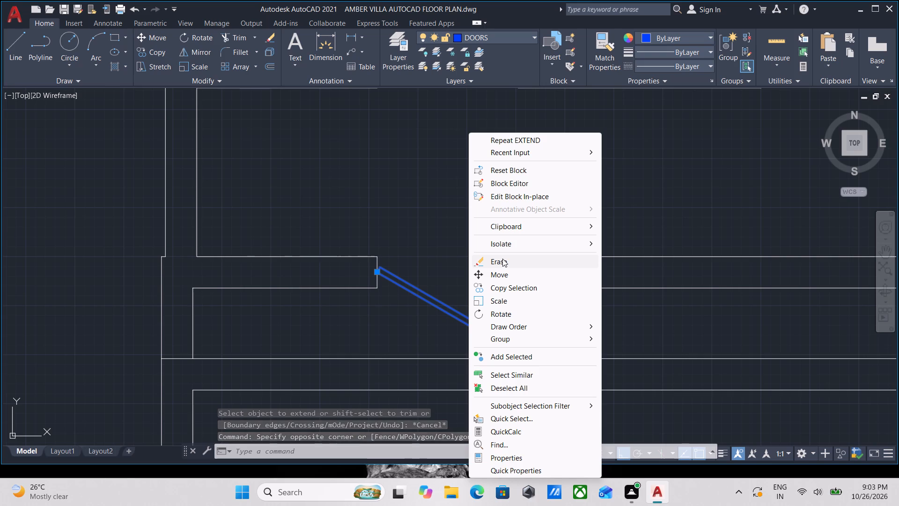
click(519, 257)
Examine the old wall and the new north wall along their length between the west and east walls.
scroll(464, 292, down, 2)
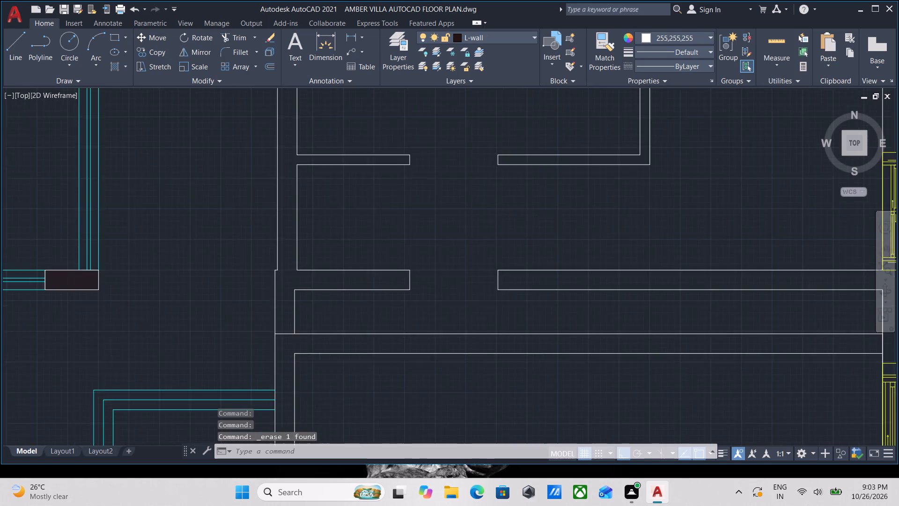
middle_drag(464, 292, 458, 294)
scroll(346, 273, up, 1)
scroll(655, 279, down, 1)
middle_drag(655, 279, 618, 309)
scroll(617, 309, up, 1)
middle_drag(606, 333, 570, 324)
scroll(634, 328, down, 2)
middle_drag(676, 331, 644, 320)
scroll(718, 309, up, 2)
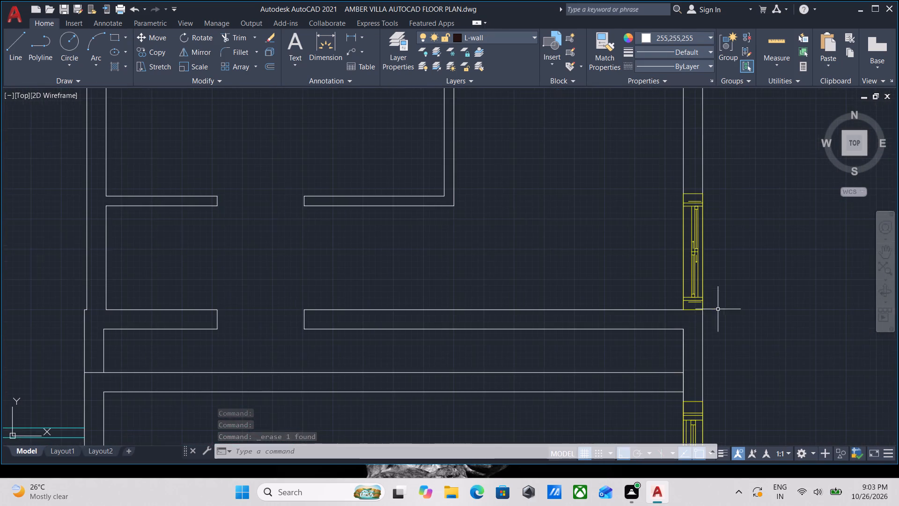
middle_drag(481, 344, 725, 297)
middle_drag(435, 319, 437, 322)
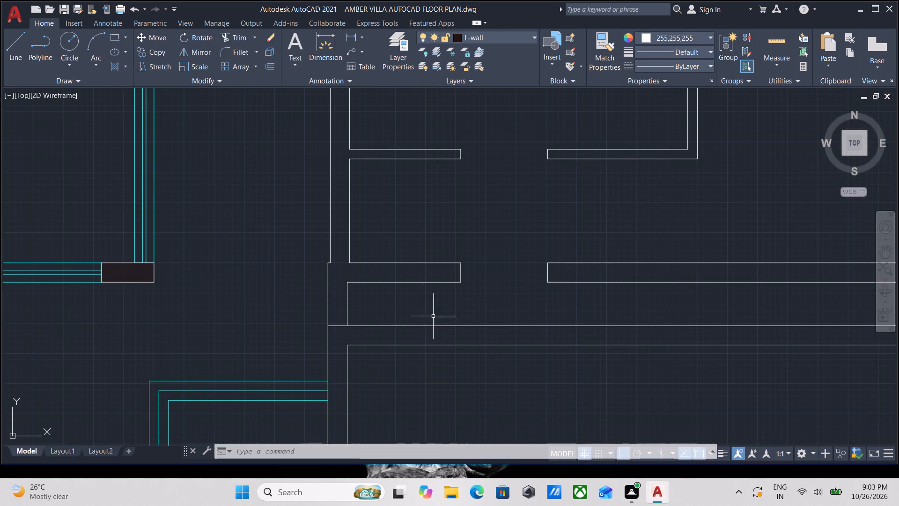
middle_drag(437, 322, 439, 326)
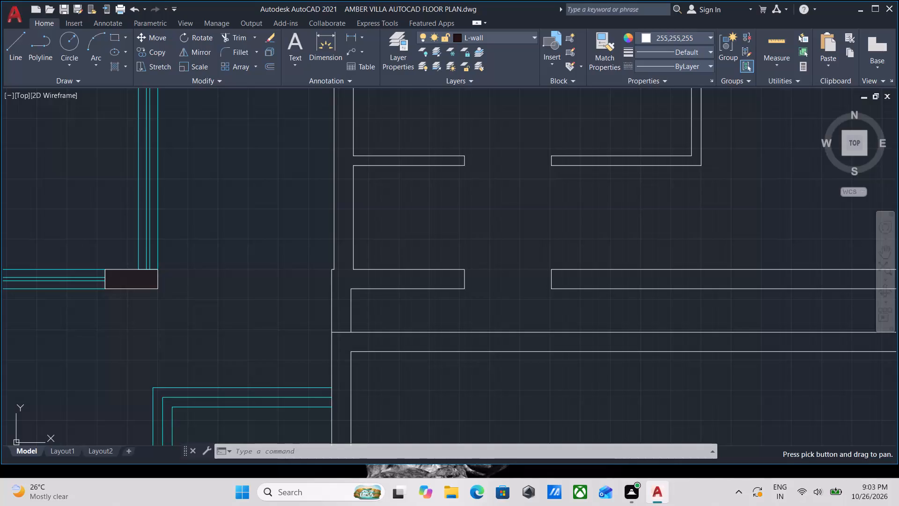
Trim the new north wall's outer line where it crosses the thickness of the west wall.
scroll(461, 310, down, 1)
middle_drag(462, 310, 524, 281)
scroll(450, 300, up, 2)
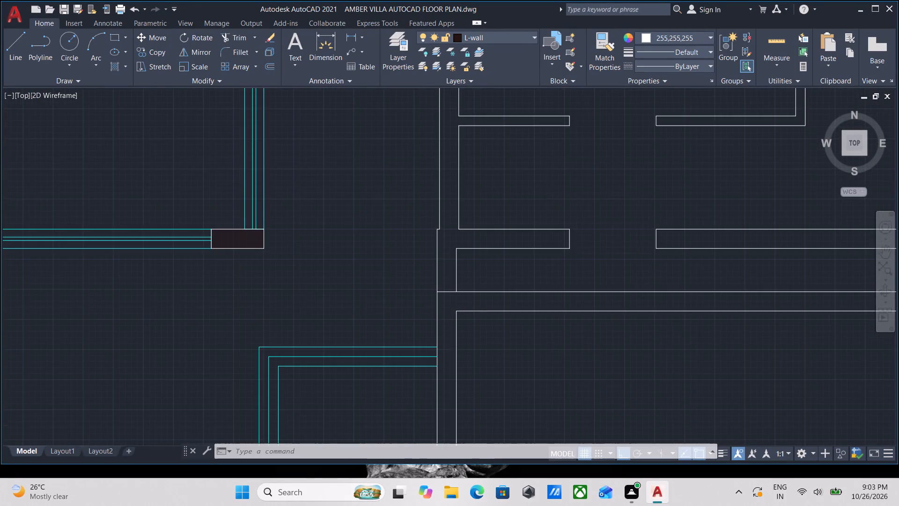
middle_drag(450, 300, 446, 308)
text(TR)
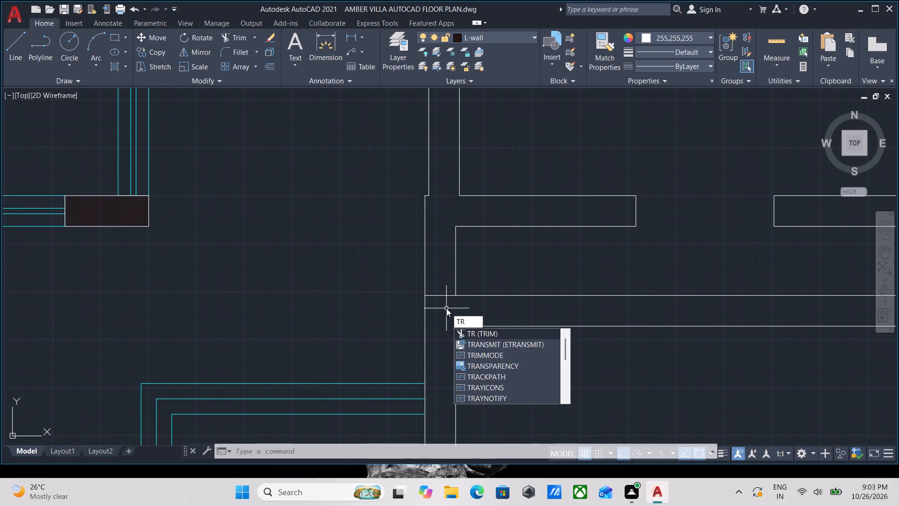
key(Return)
drag(445, 308, 441, 303)
click(431, 275)
key(Escape)
Erase the old wall segment west of the former door opening, including its end line at the opening.
scroll(434, 273, down, 1)
middle_drag(434, 273, 425, 296)
drag(539, 300, 529, 279)
click(504, 220)
right_click(504, 220)
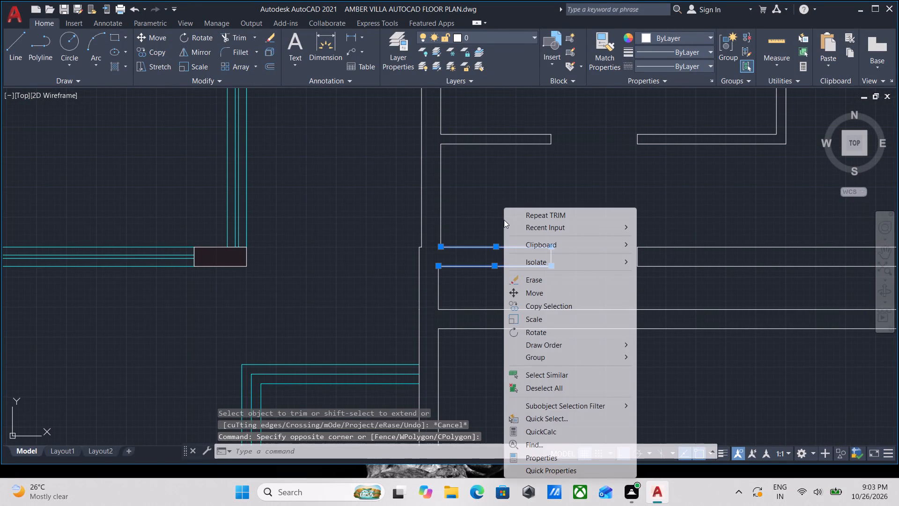
click(530, 280)
click(575, 273)
click(507, 210)
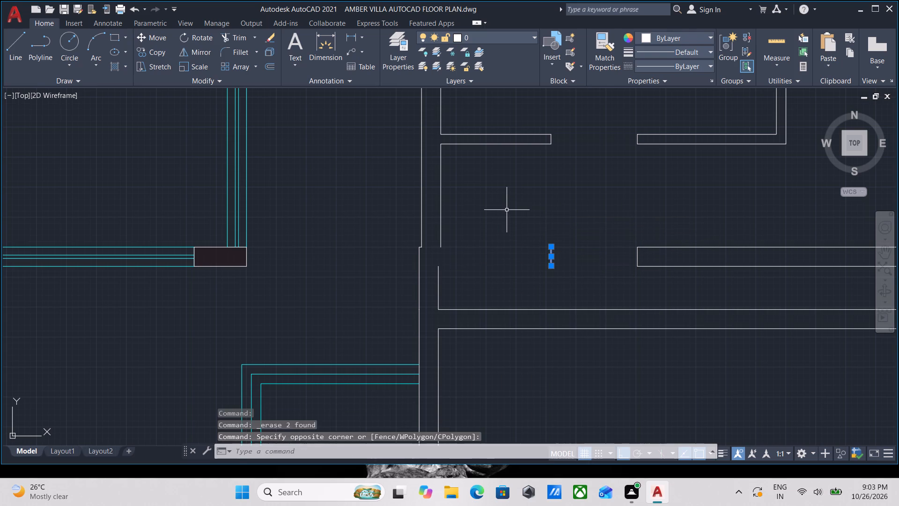
right_click(507, 210)
click(544, 257)
Erase the old wall segment east of the former door opening, including its end line at the opening.
scroll(647, 268, down, 1)
middle_drag(647, 268, 635, 267)
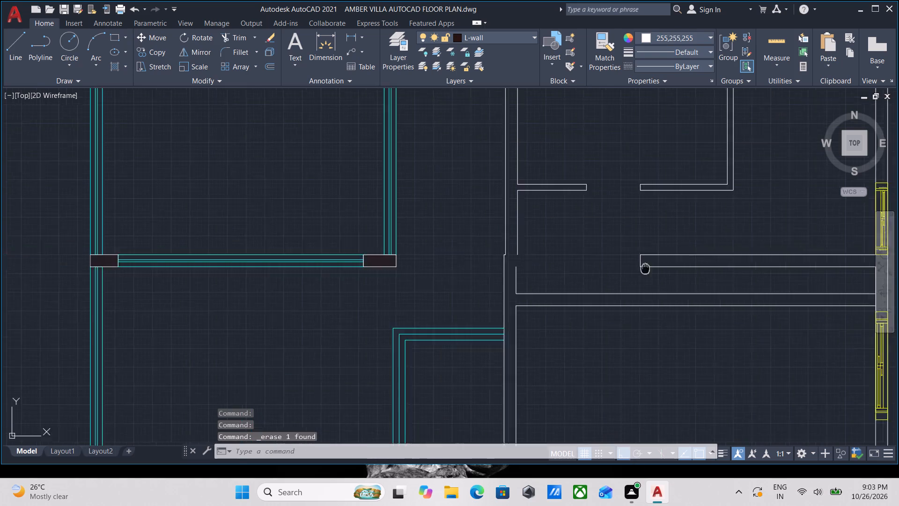
middle_drag(635, 267, 503, 283)
scroll(657, 273, down, 1)
middle_drag(657, 273, 666, 292)
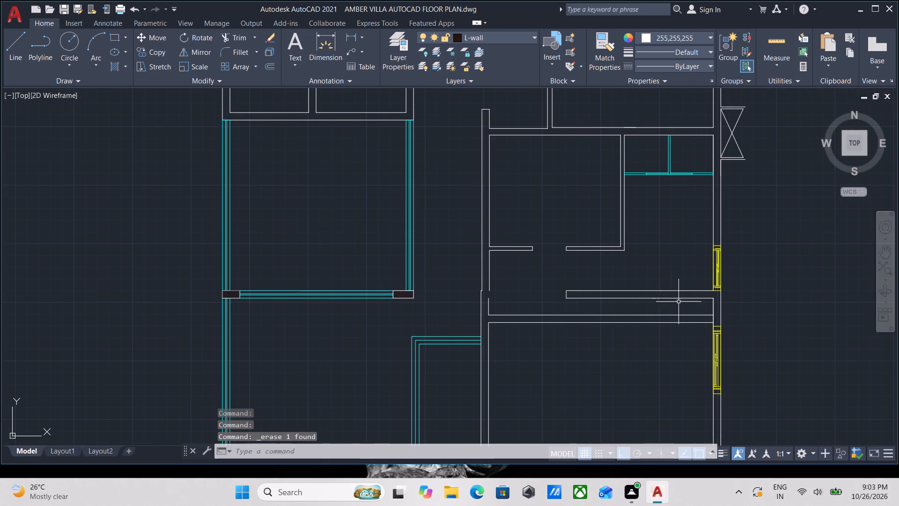
click(681, 304)
click(637, 252)
scroll(571, 306, up, 4)
click(546, 249)
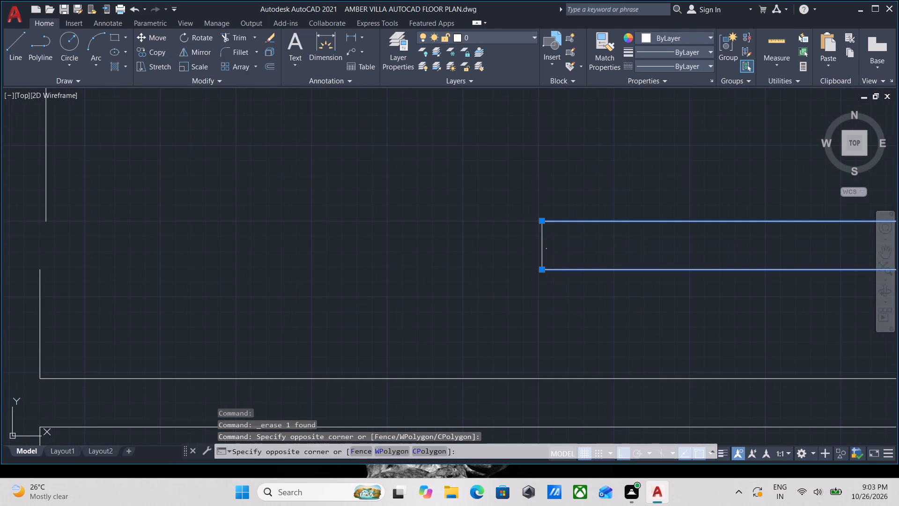
click(458, 231)
right_click(458, 231)
click(497, 282)
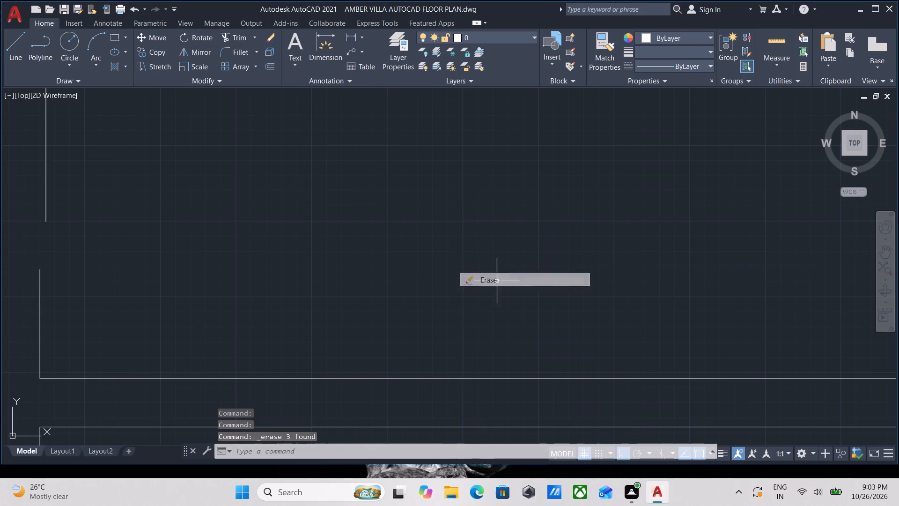
Extend the east wall's inner line north to the window above the new north wall.
scroll(612, 257, down, 2)
middle_drag(609, 256, 143, 269)
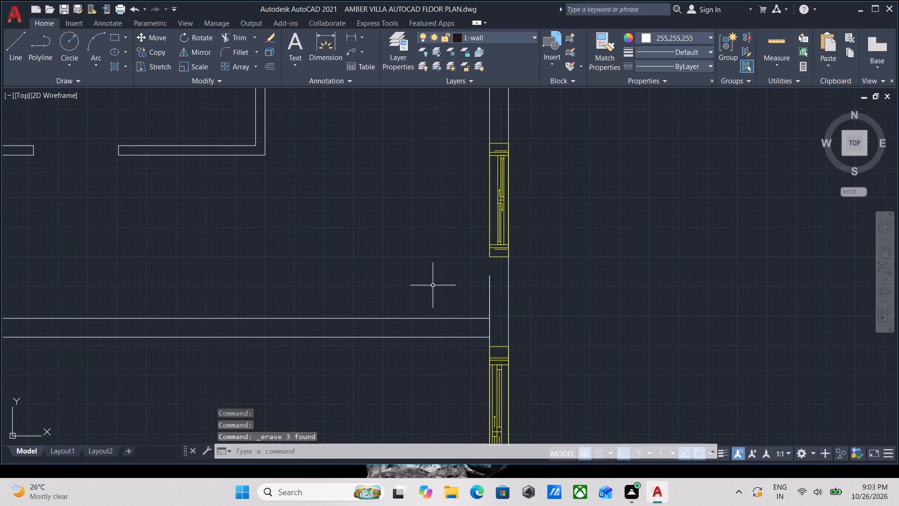
text(EX)
key(Return)
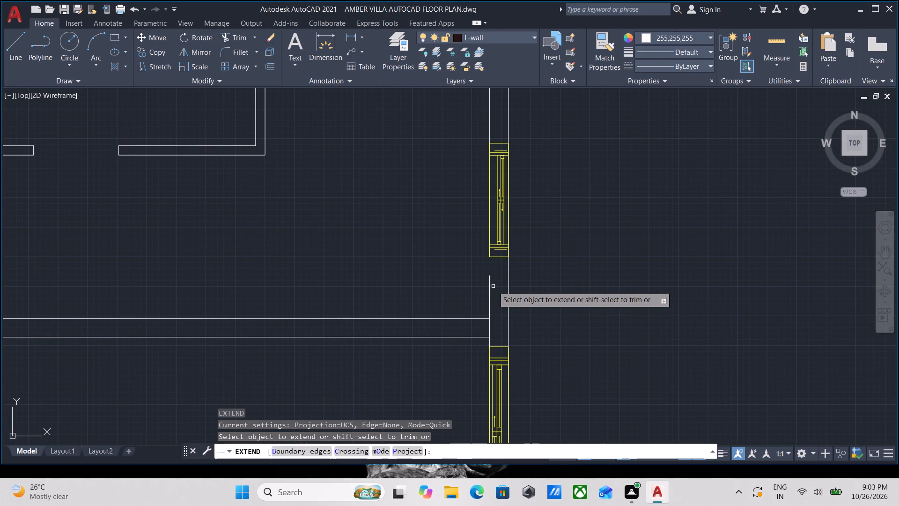
scroll(485, 281, down, 2)
scroll(485, 281, up, 2)
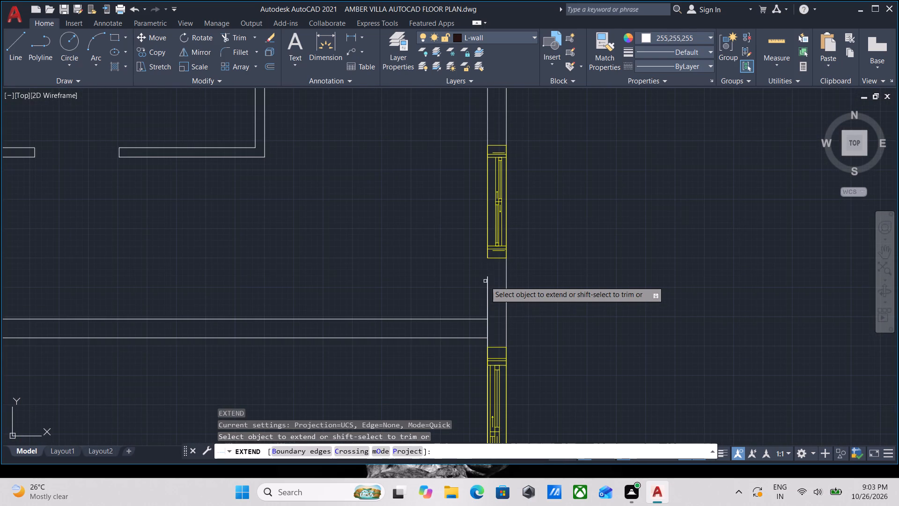
click(488, 287)
key(Escape)
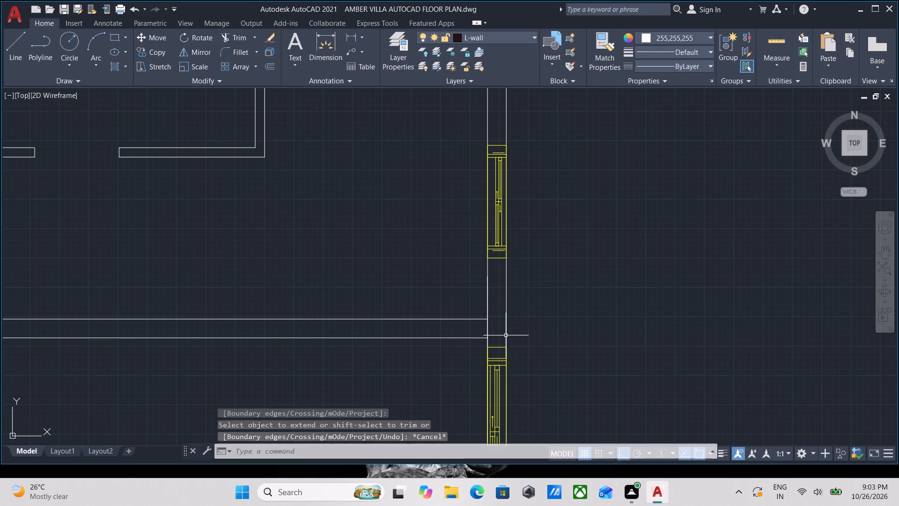
Trim the east wall's inner line between the two lines of the new north wall.
text(TR)
key(Return)
scroll(487, 331, up, 2)
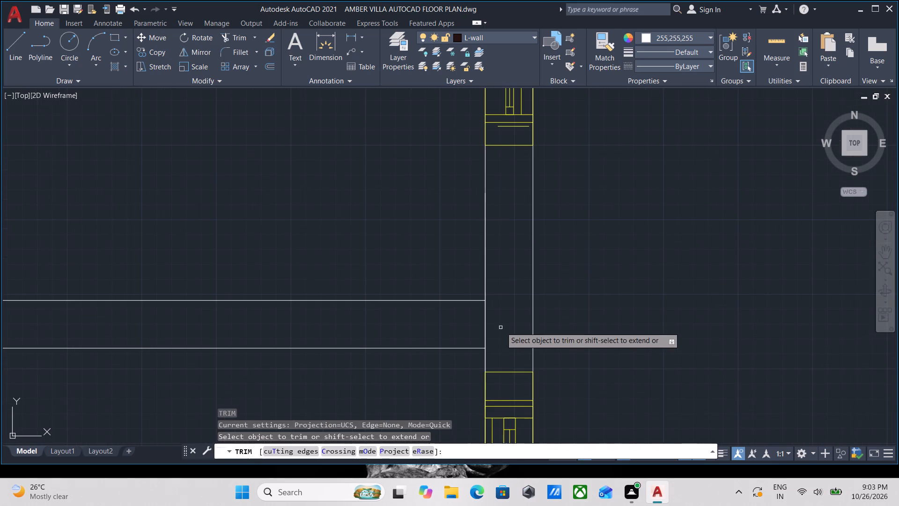
click(501, 327)
click(426, 322)
key(Escape)
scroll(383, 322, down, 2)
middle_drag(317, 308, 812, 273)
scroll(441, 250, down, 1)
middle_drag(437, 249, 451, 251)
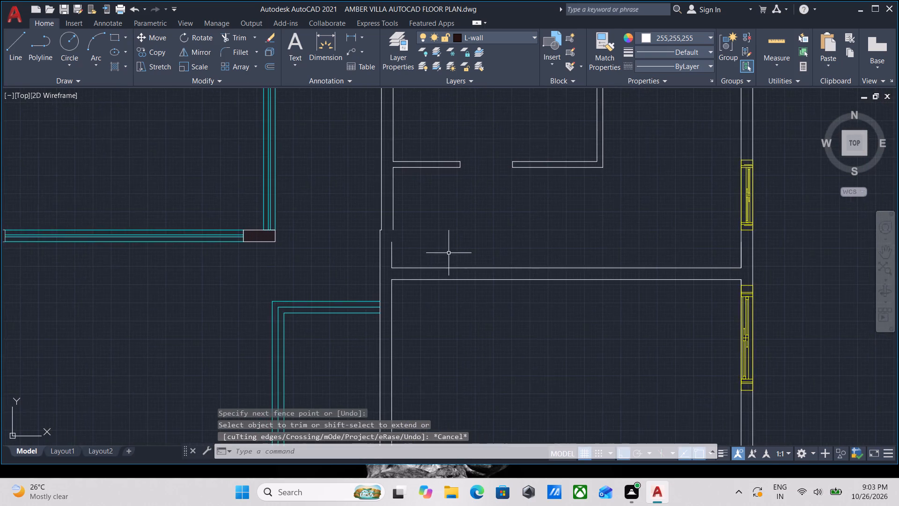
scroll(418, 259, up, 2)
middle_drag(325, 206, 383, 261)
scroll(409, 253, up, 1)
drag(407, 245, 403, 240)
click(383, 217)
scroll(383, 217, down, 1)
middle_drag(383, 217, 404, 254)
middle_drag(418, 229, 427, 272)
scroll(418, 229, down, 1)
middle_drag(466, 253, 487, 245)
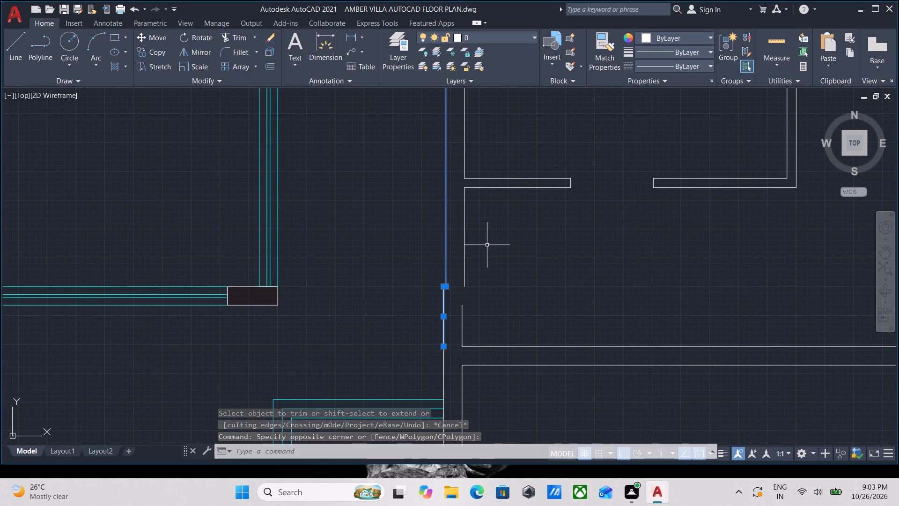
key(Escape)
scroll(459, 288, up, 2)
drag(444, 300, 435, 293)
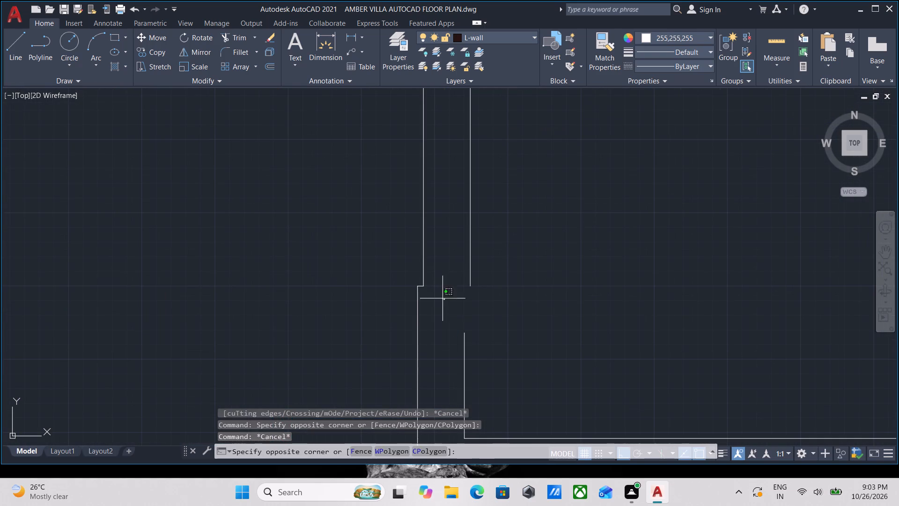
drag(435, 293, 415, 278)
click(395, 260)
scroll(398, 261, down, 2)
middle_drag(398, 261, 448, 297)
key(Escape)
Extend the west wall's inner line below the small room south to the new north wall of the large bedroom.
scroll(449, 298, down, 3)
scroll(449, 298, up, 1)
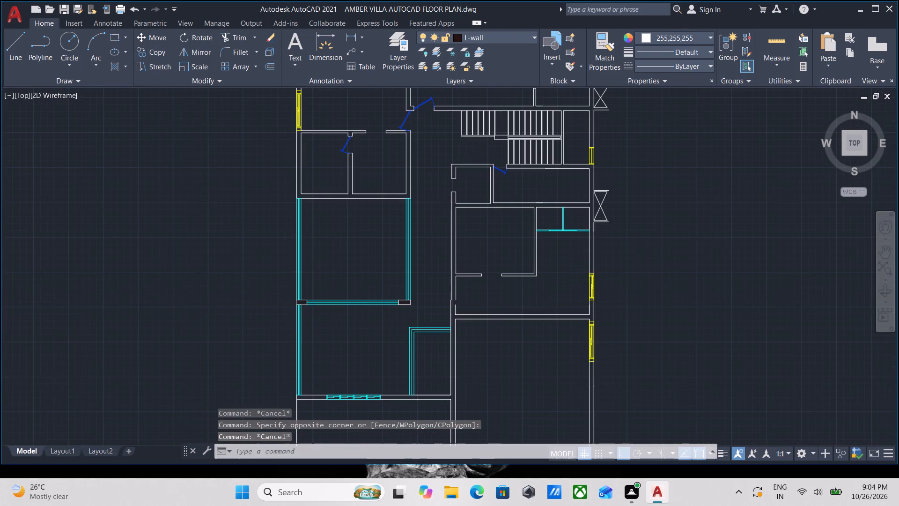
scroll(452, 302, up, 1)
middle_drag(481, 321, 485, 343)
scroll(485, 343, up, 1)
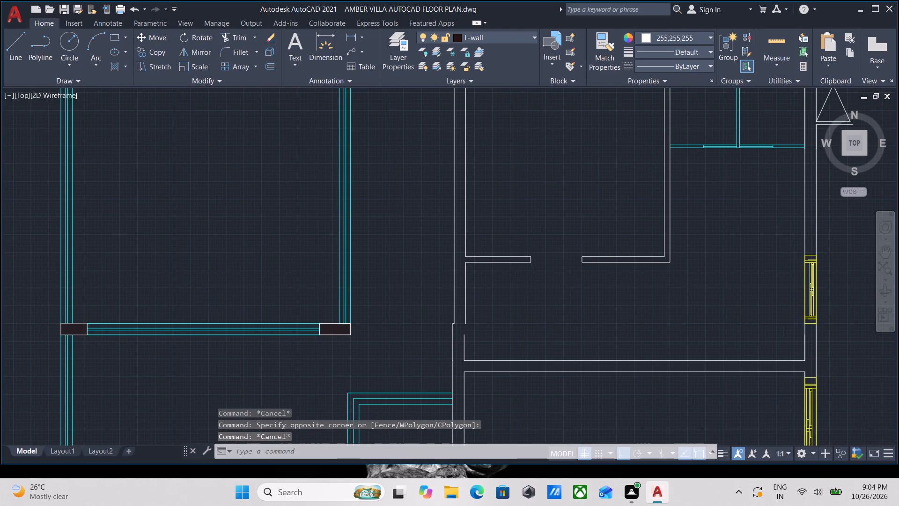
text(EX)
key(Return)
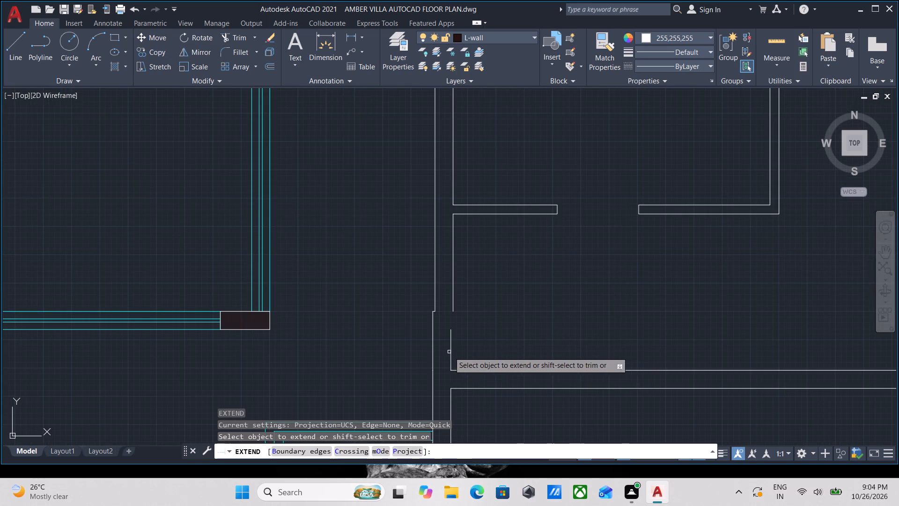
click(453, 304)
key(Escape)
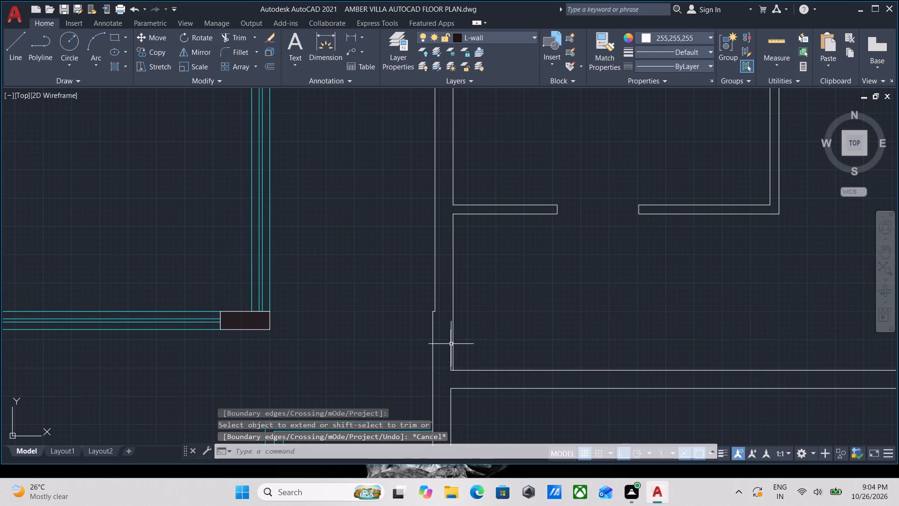
Erase the west wall's inner line between the small room's south wall and the new north wall.
key(Escape)
drag(467, 284, 462, 279)
click(442, 253)
right_click(442, 253)
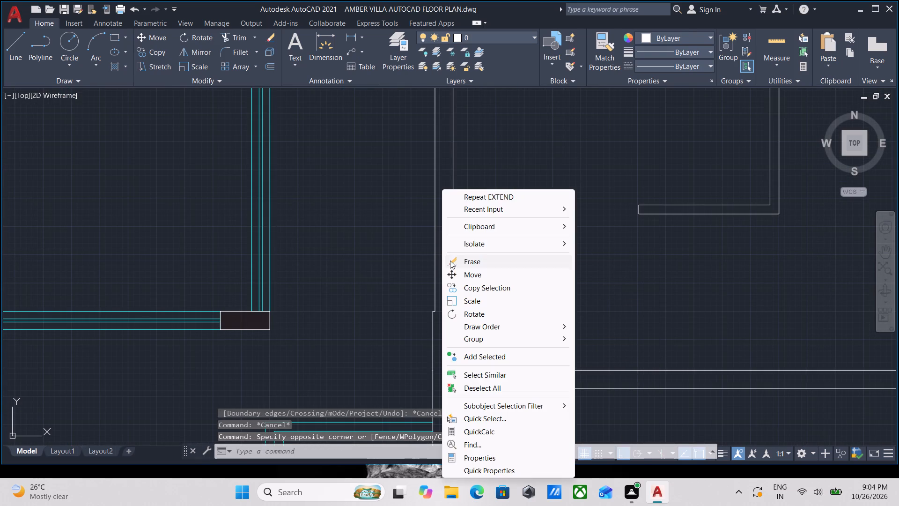
click(465, 262)
scroll(453, 301, up, 2)
middle_click(452, 301)
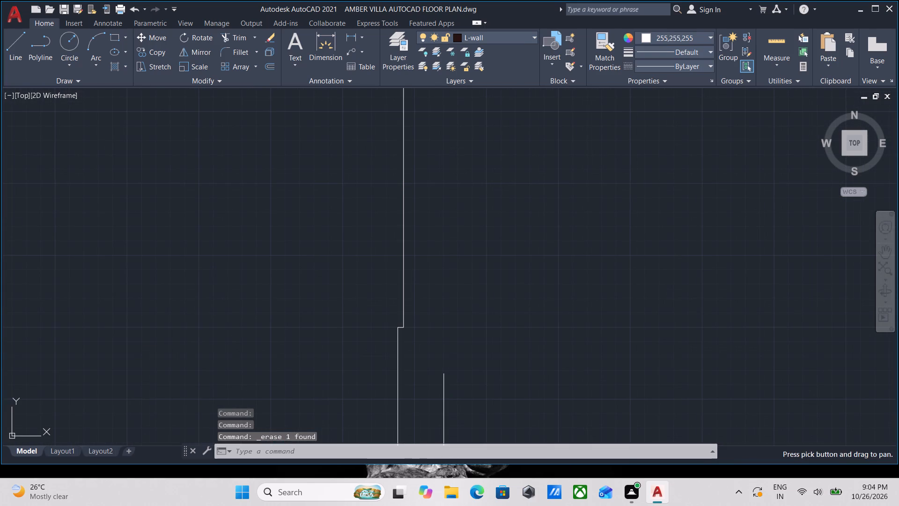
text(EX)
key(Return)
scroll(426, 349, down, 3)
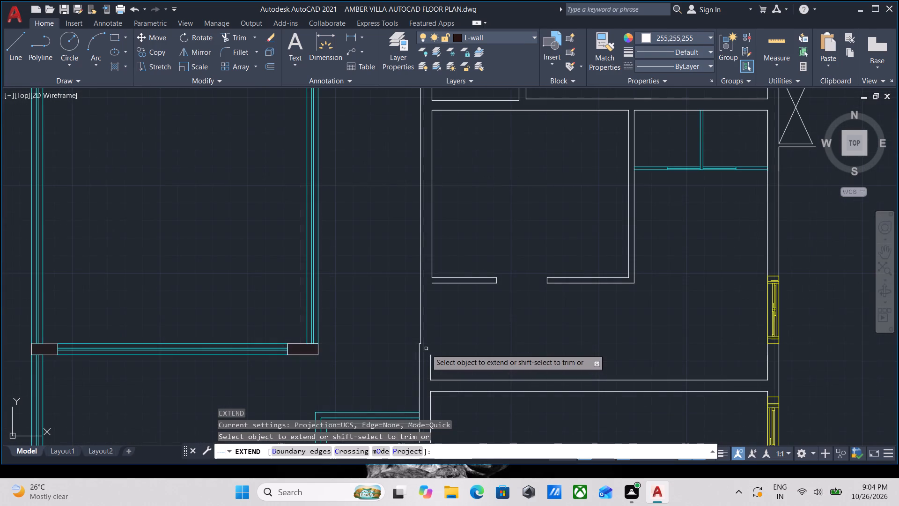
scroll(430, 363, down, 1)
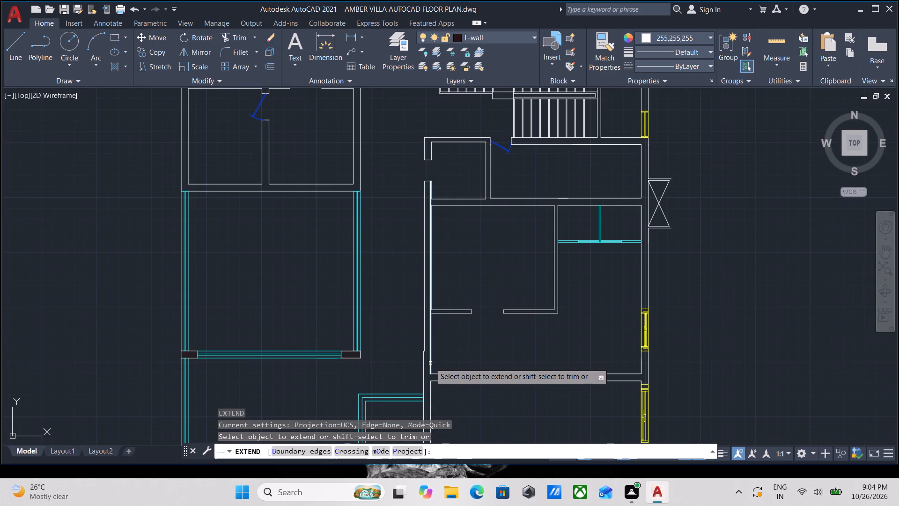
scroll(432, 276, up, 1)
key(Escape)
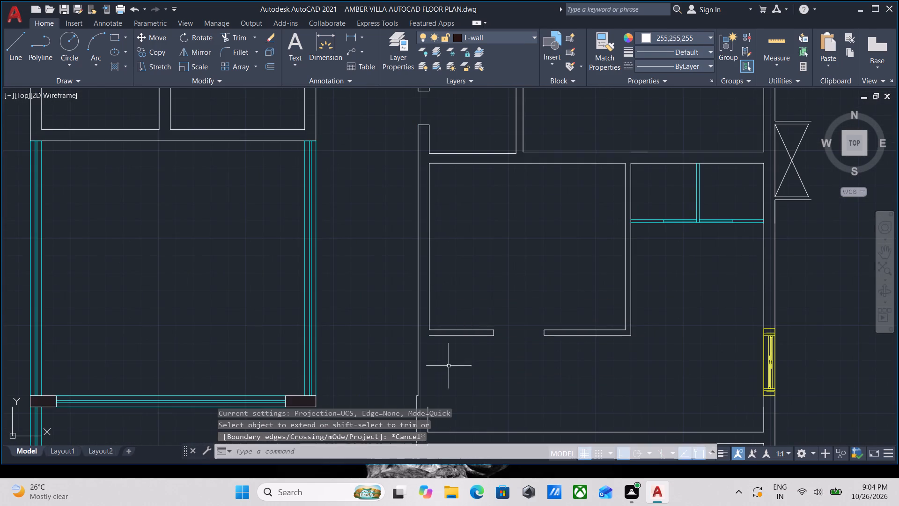
Erase the west wall's outer line north of the new bedroom wall, including the short jog line and the segment below it.
middle_drag(443, 365, 452, 229)
key(Escape)
scroll(410, 288, up, 3)
click(493, 206)
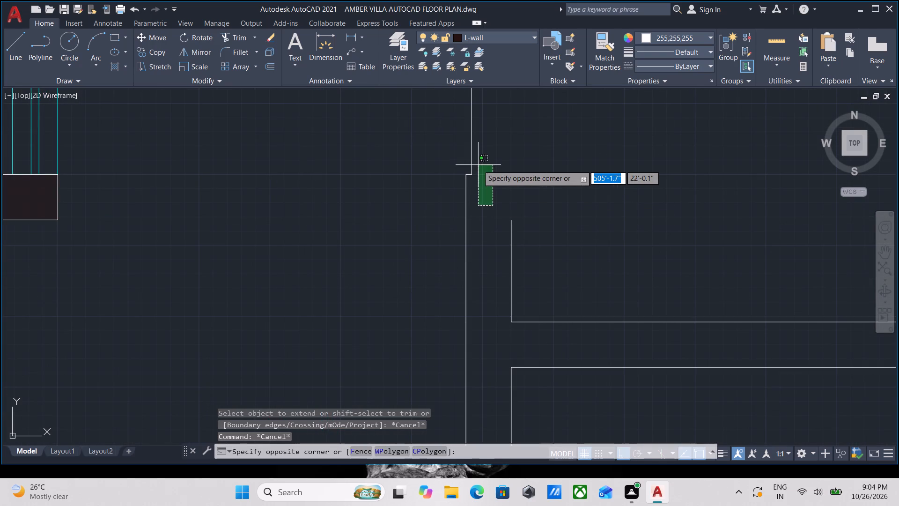
click(451, 150)
scroll(451, 150, down, 2)
middle_drag(456, 159, 469, 185)
right_click(469, 185)
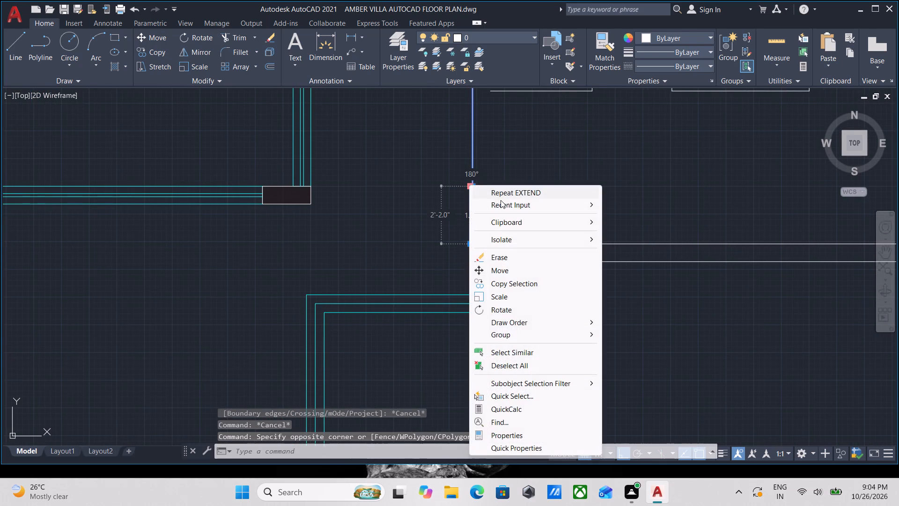
click(516, 259)
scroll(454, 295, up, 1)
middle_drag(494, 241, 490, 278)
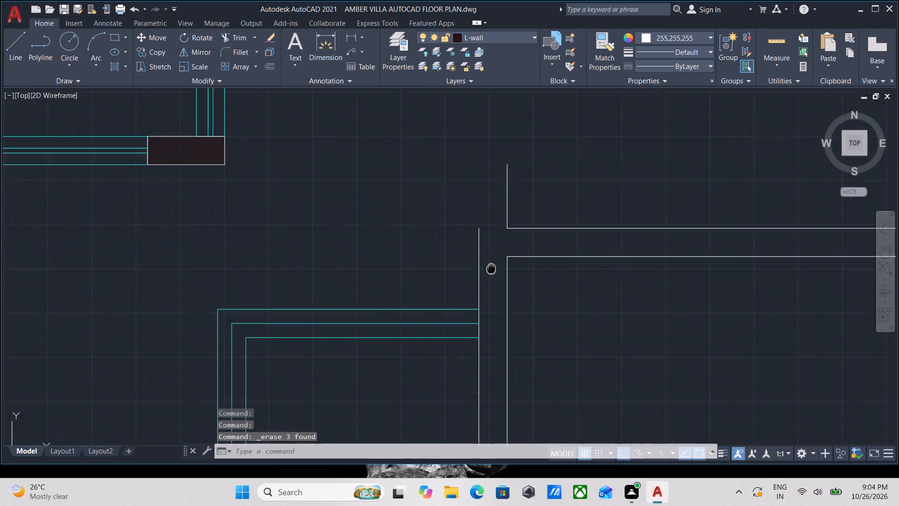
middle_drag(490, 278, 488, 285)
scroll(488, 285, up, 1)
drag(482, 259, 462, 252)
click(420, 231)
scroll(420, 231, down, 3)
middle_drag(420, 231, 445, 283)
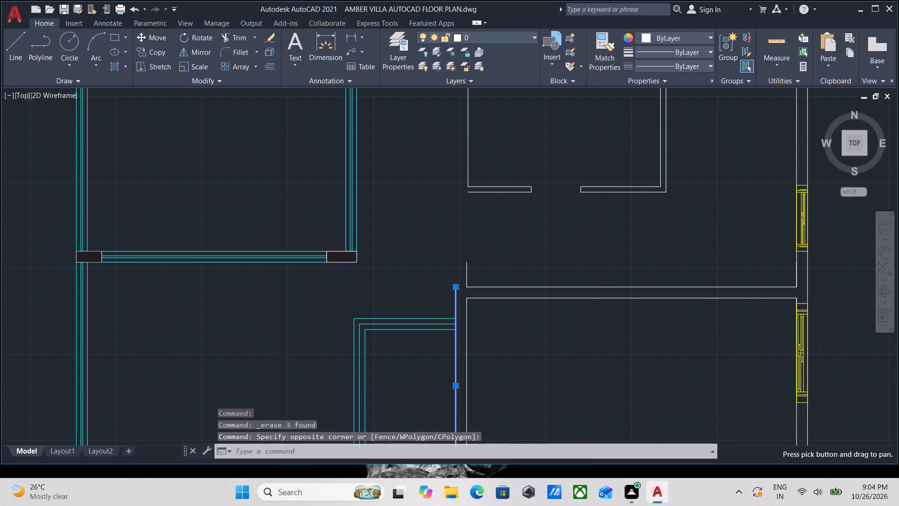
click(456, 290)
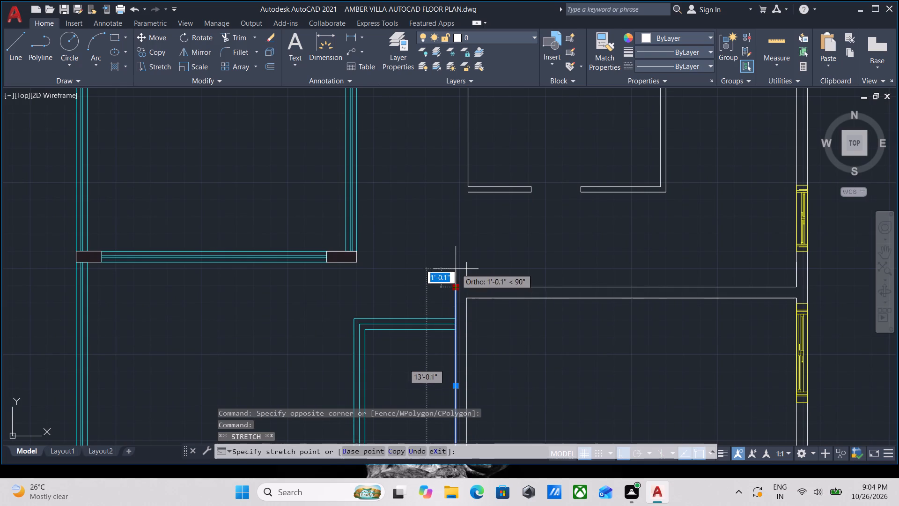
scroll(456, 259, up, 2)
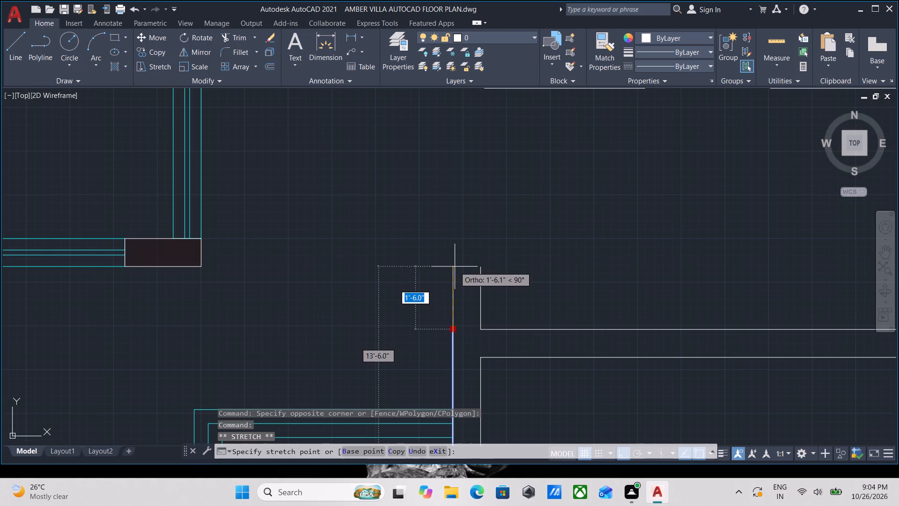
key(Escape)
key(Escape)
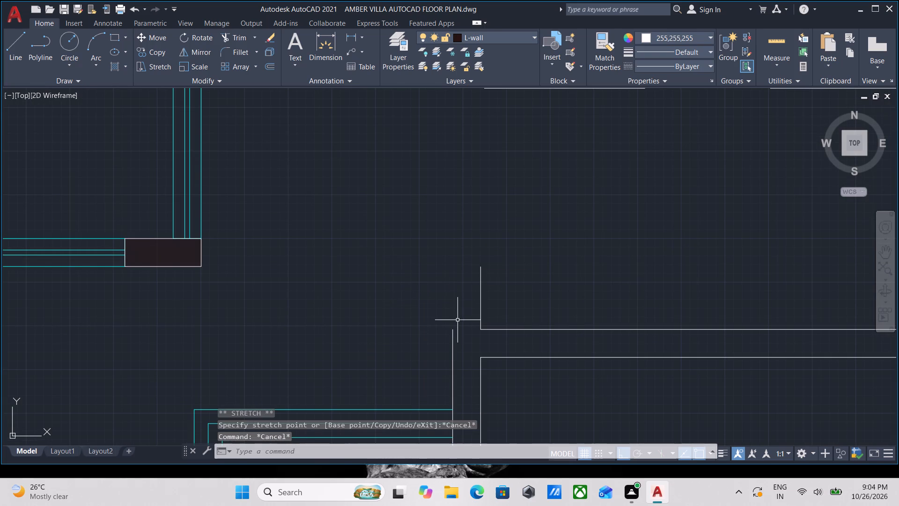
Stretch the north end of the southern bedroom's outer west wall line just over 1 foot north, near the inner line's end.
click(458, 321)
click(435, 340)
click(450, 328)
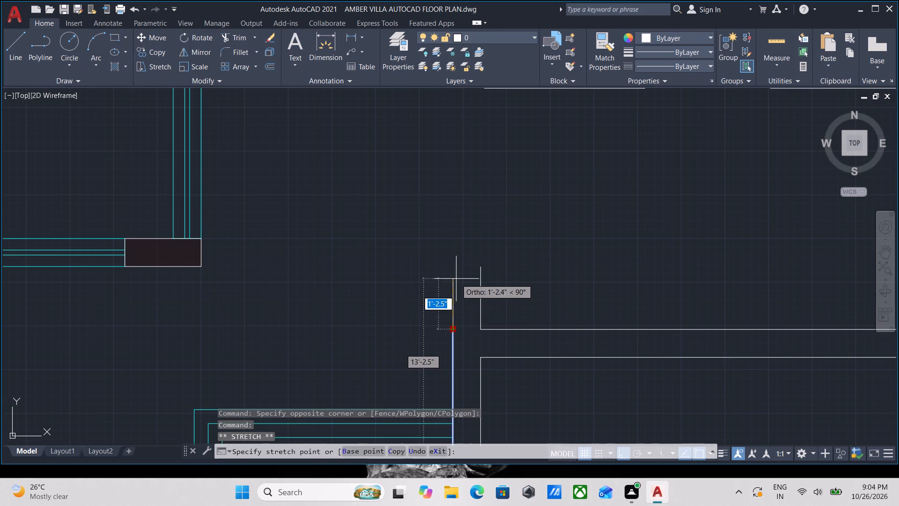
click(454, 273)
key(Escape)
scroll(454, 273, down, 2)
key(Escape)
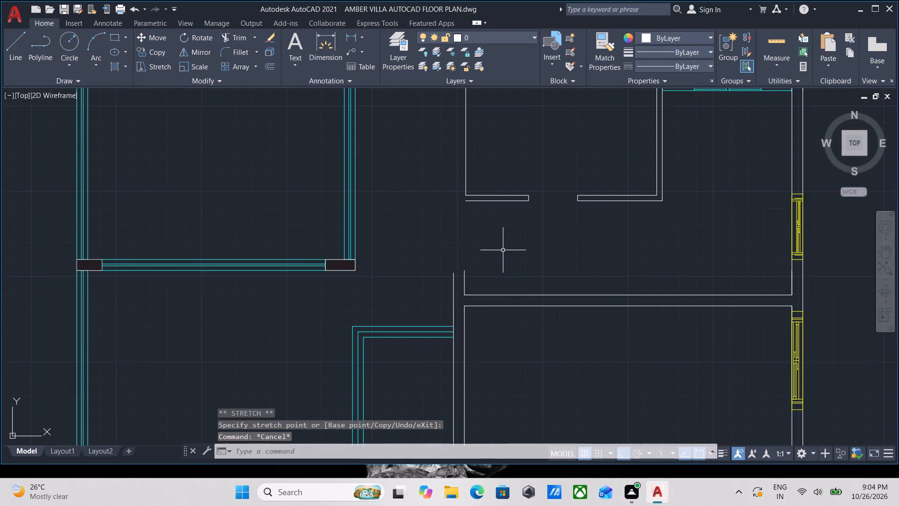
key(Escape)
Examine the open west wall ends above the southern bedroom and the layout of the surrounding rooms.
scroll(463, 263, up, 2)
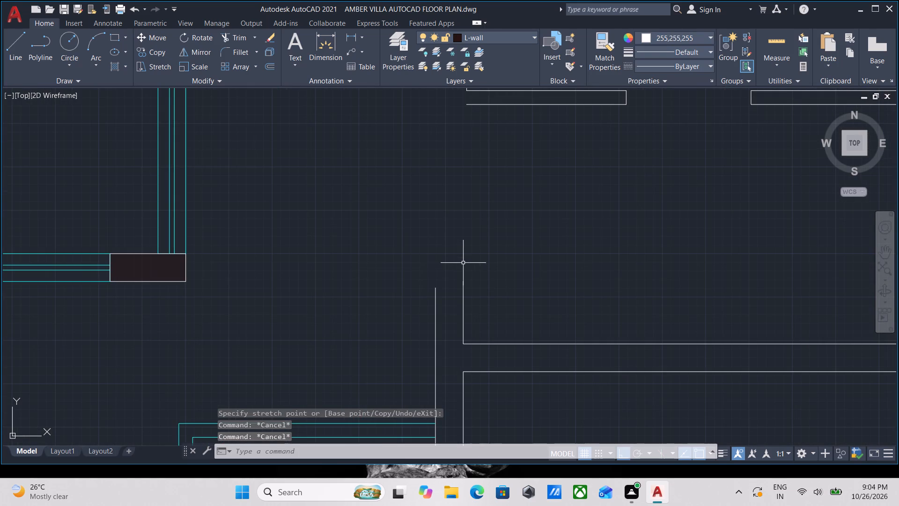
middle_drag(451, 284, 459, 301)
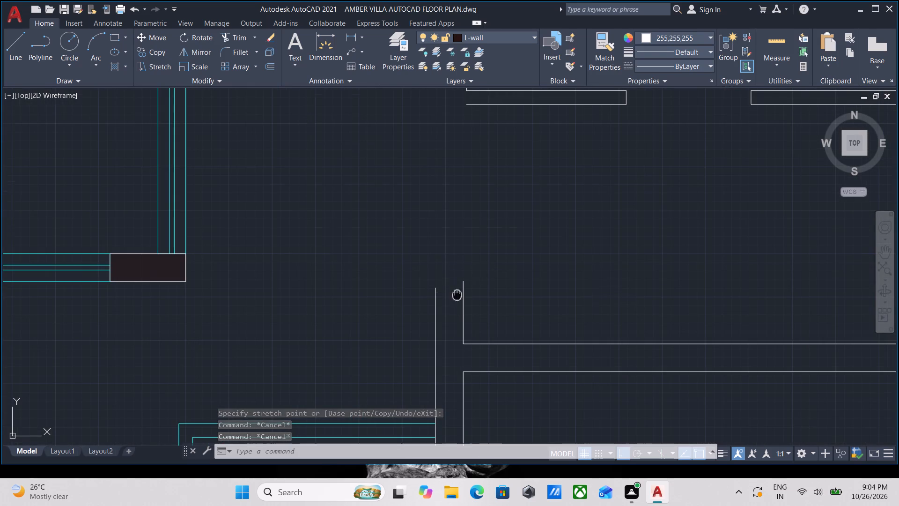
middle_drag(459, 301, 465, 318)
scroll(462, 331, up, 2)
scroll(451, 318, down, 1)
middle_drag(451, 318, 451, 319)
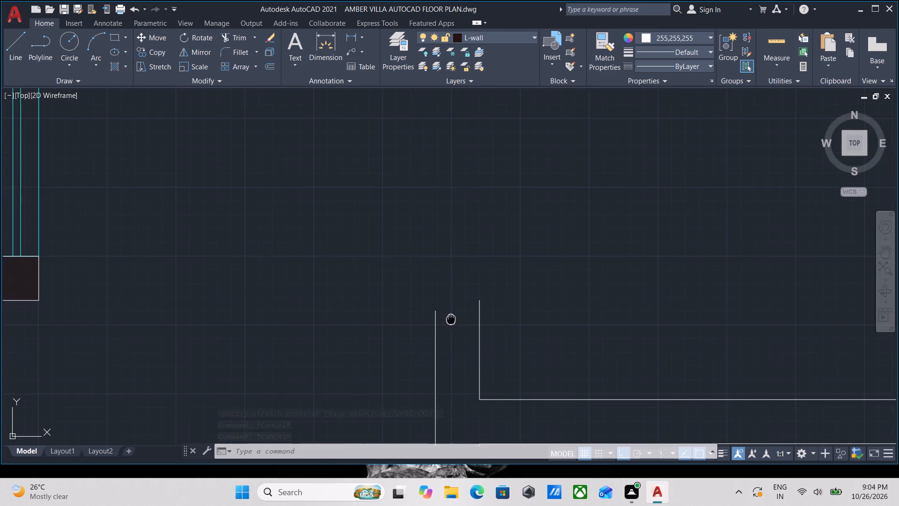
middle_drag(451, 319, 486, 310)
scroll(486, 310, down, 2)
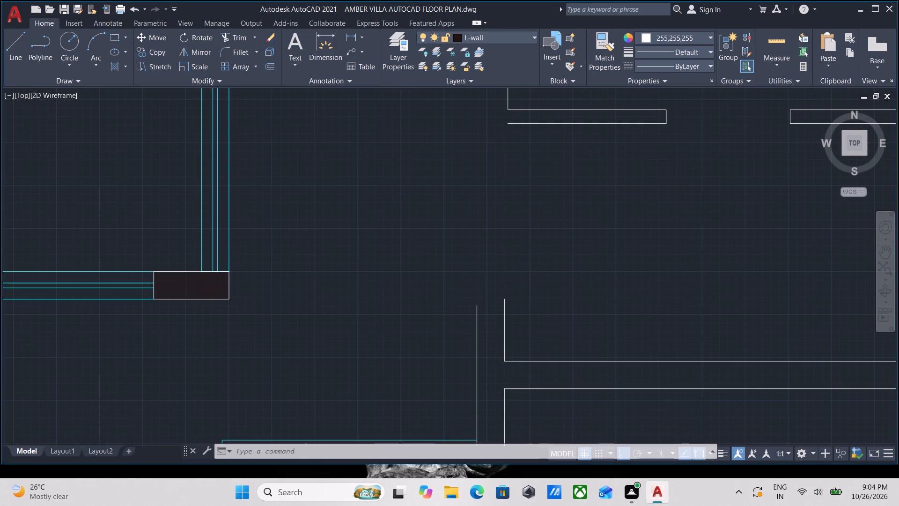
middle_drag(486, 298, 478, 328)
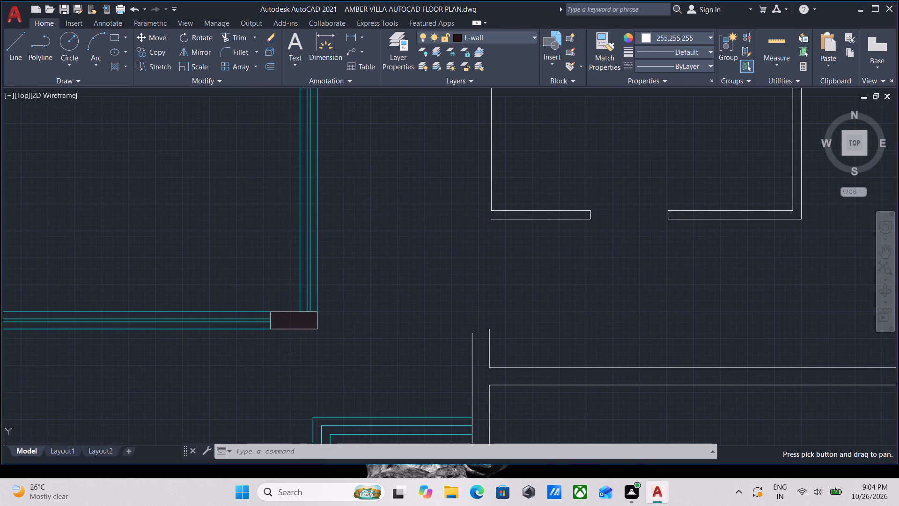
scroll(478, 333, up, 2)
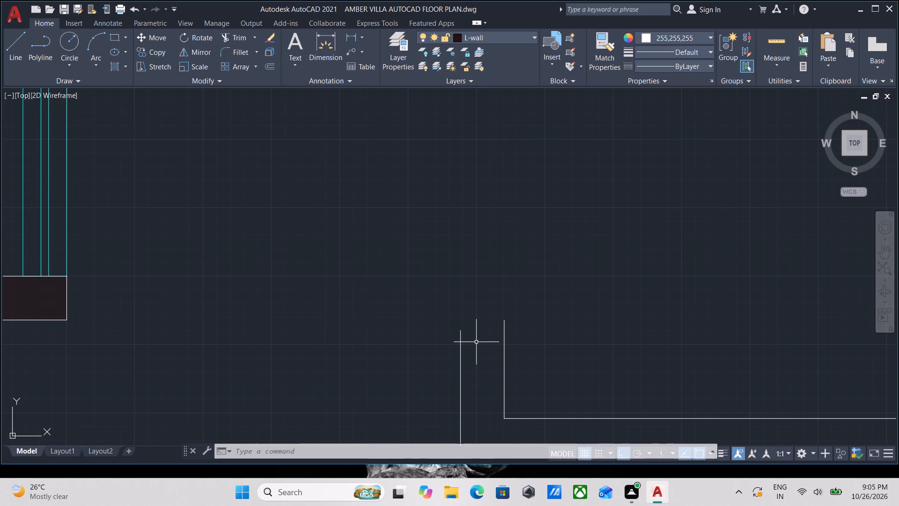
scroll(480, 244, down, 2)
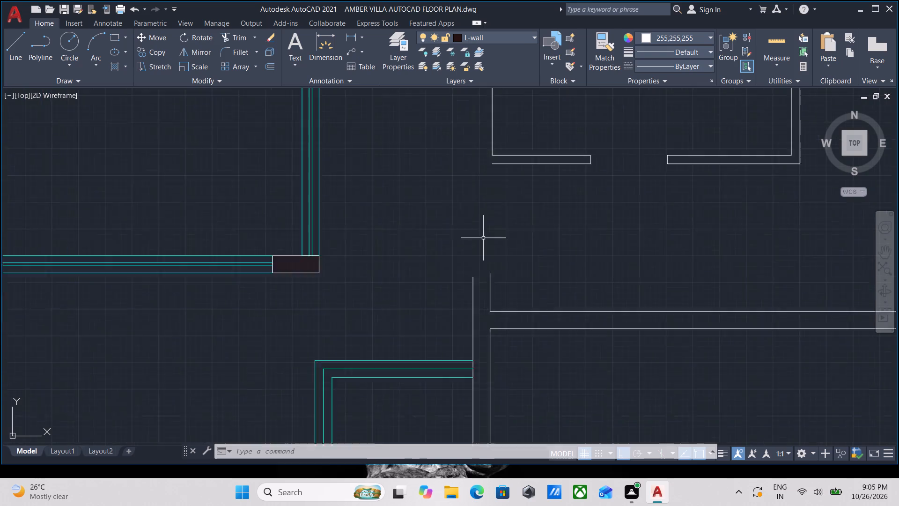
scroll(483, 238, down, 1)
scroll(485, 240, up, 1)
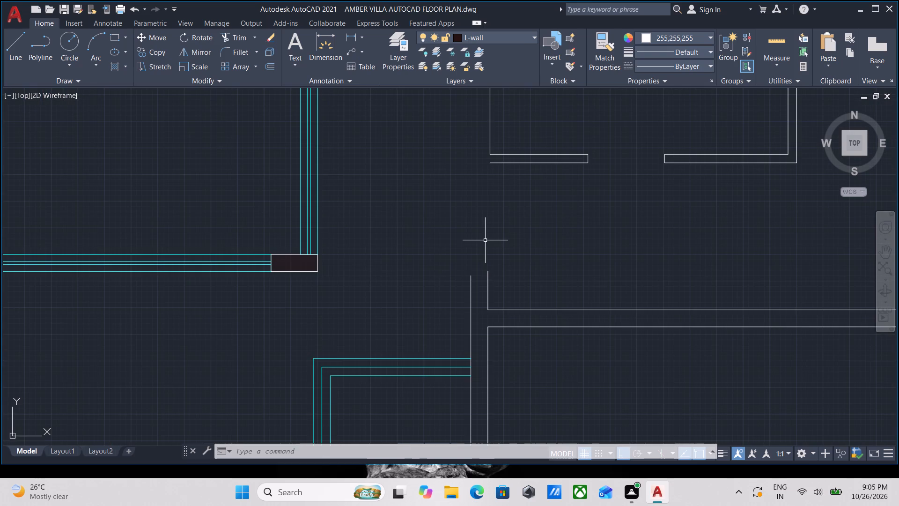
scroll(551, 234, down, 2)
middle_drag(554, 243, 562, 315)
scroll(520, 297, up, 2)
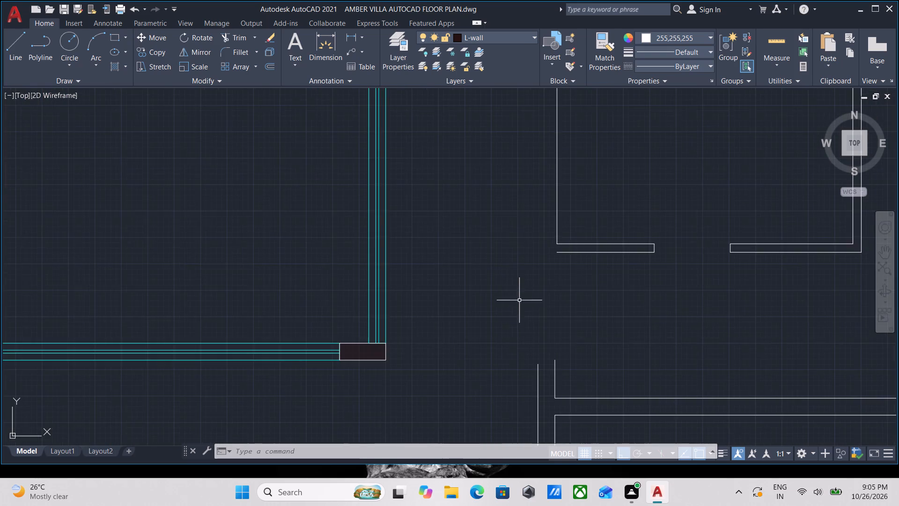
scroll(540, 313, down, 1)
middle_drag(540, 313, 567, 283)
scroll(581, 278, up, 1)
scroll(621, 304, down, 3)
middle_drag(621, 304, 590, 269)
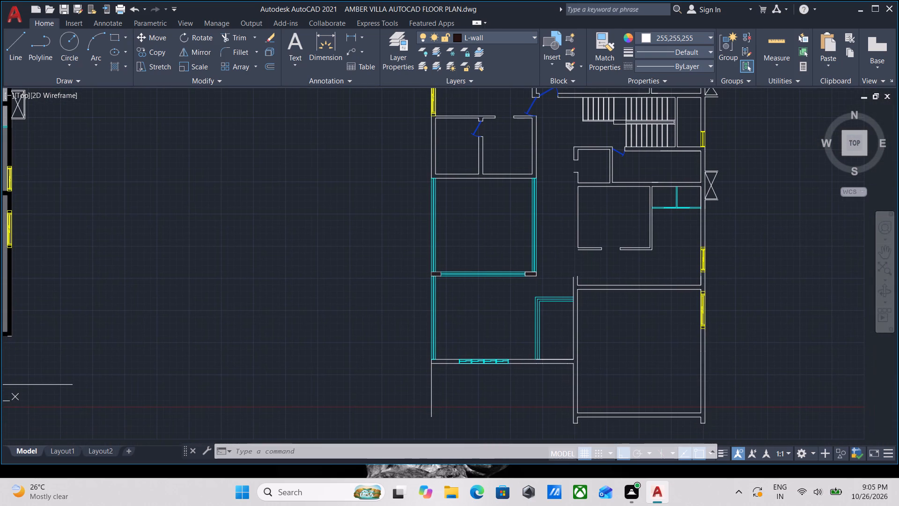
scroll(898, 290, down, 2)
scroll(765, 289, up, 1)
middle_drag(754, 284, 754, 284)
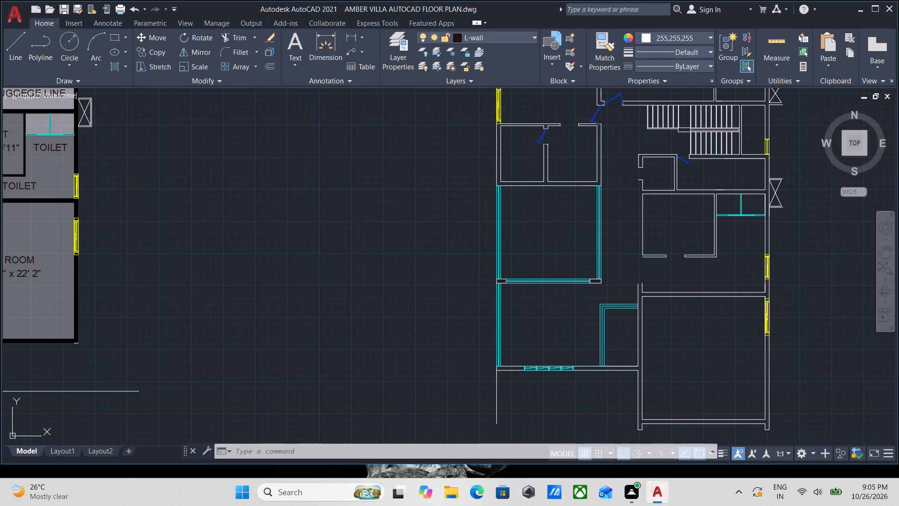
middle_drag(754, 284, 692, 282)
middle_drag(692, 277, 700, 309)
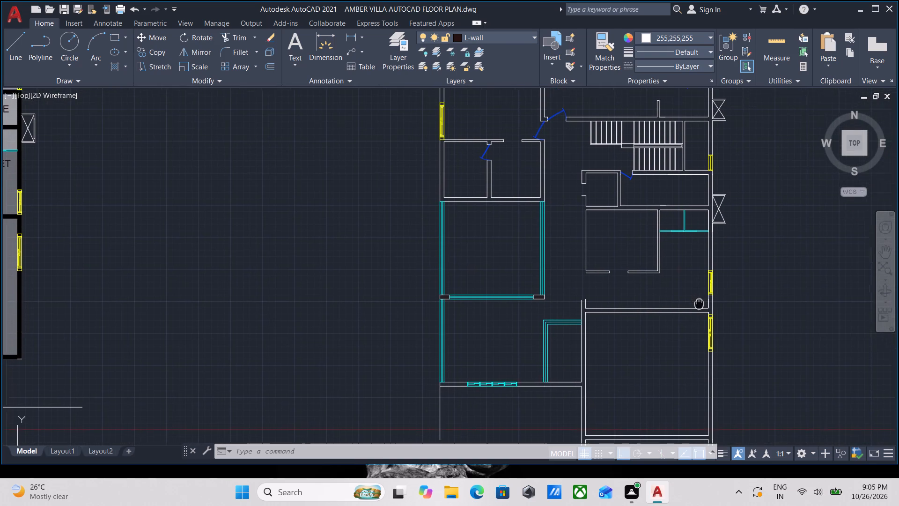
middle_drag(700, 309, 701, 313)
scroll(643, 292, up, 1)
middle_drag(561, 325, 590, 310)
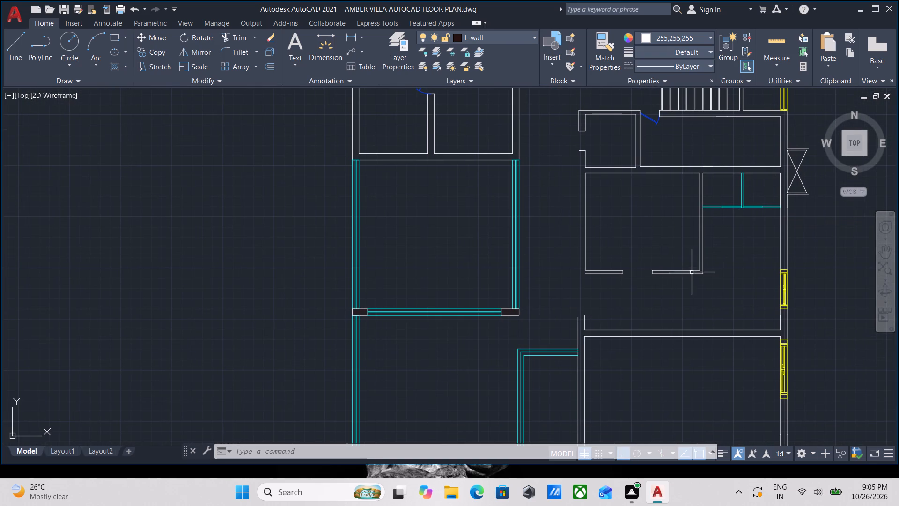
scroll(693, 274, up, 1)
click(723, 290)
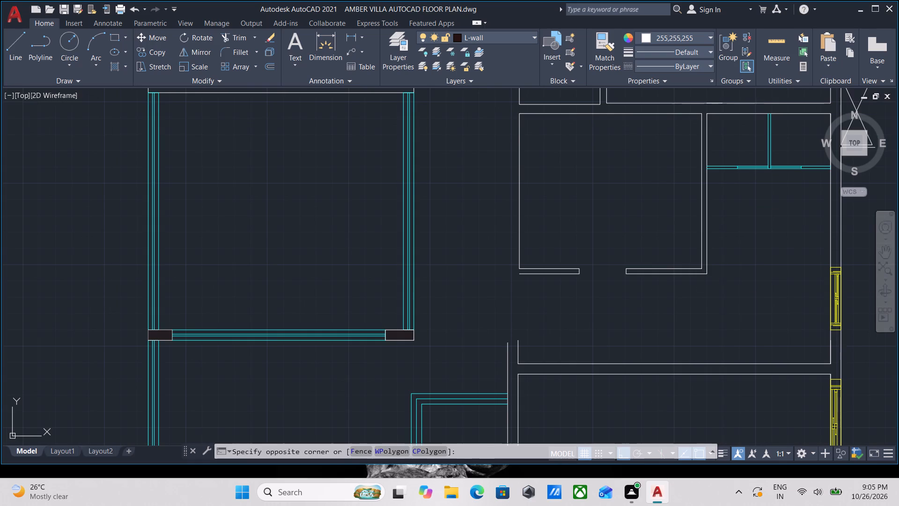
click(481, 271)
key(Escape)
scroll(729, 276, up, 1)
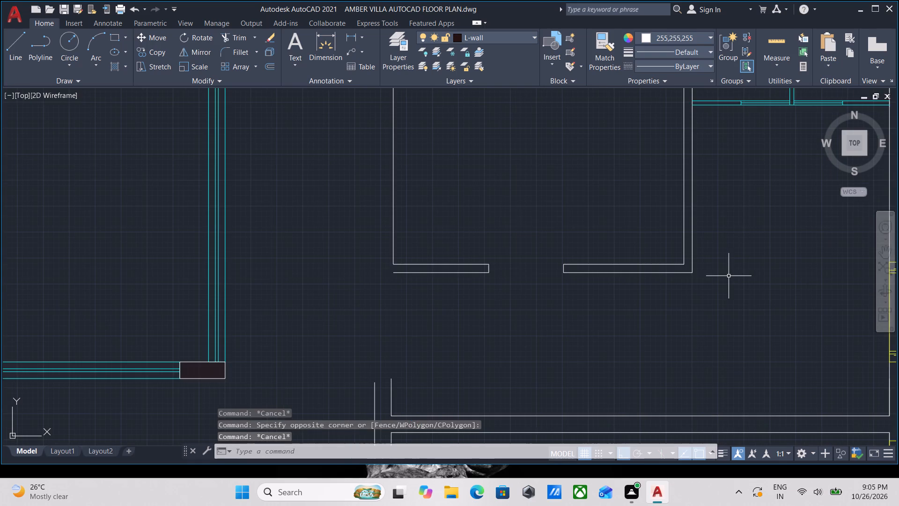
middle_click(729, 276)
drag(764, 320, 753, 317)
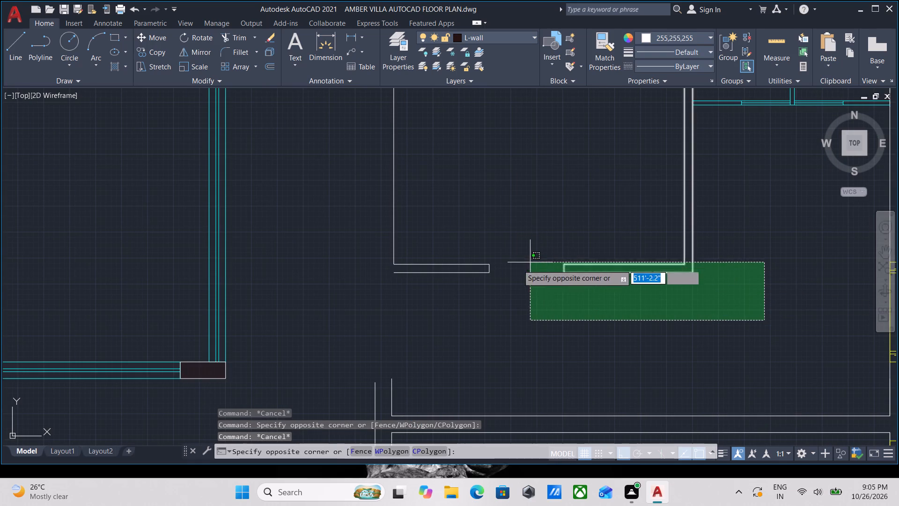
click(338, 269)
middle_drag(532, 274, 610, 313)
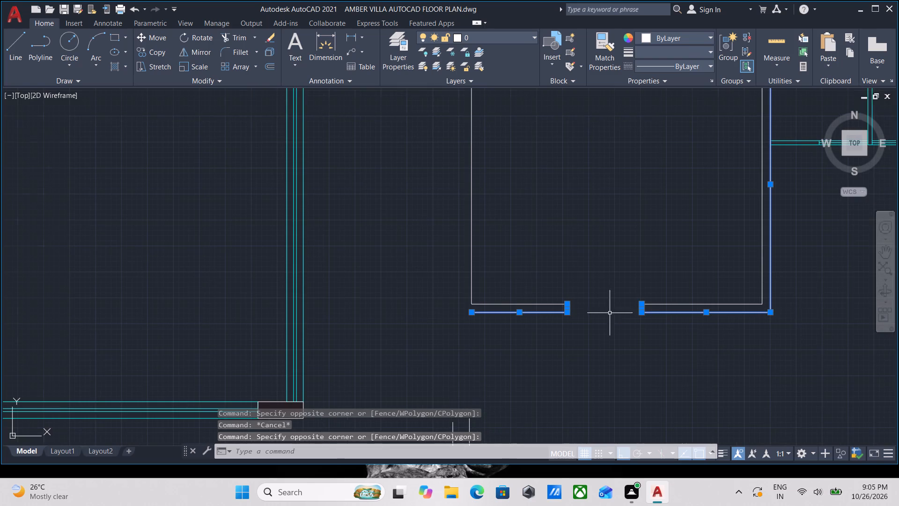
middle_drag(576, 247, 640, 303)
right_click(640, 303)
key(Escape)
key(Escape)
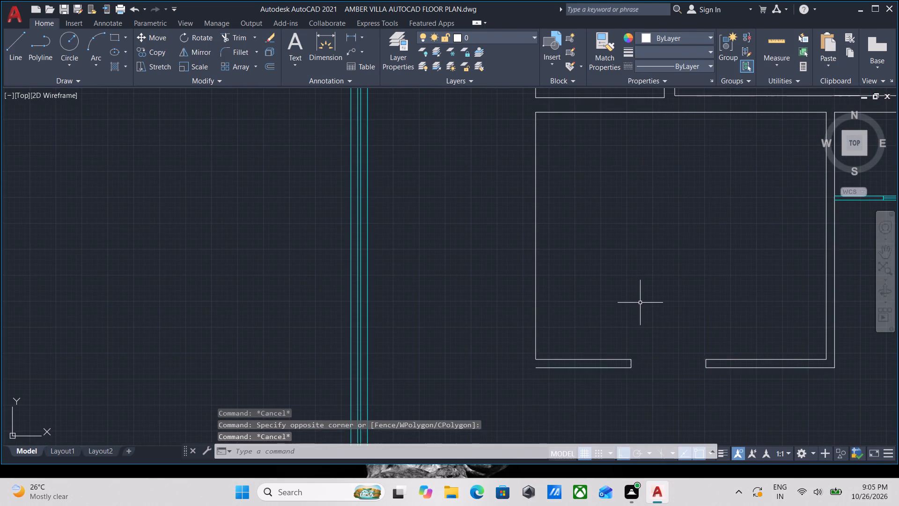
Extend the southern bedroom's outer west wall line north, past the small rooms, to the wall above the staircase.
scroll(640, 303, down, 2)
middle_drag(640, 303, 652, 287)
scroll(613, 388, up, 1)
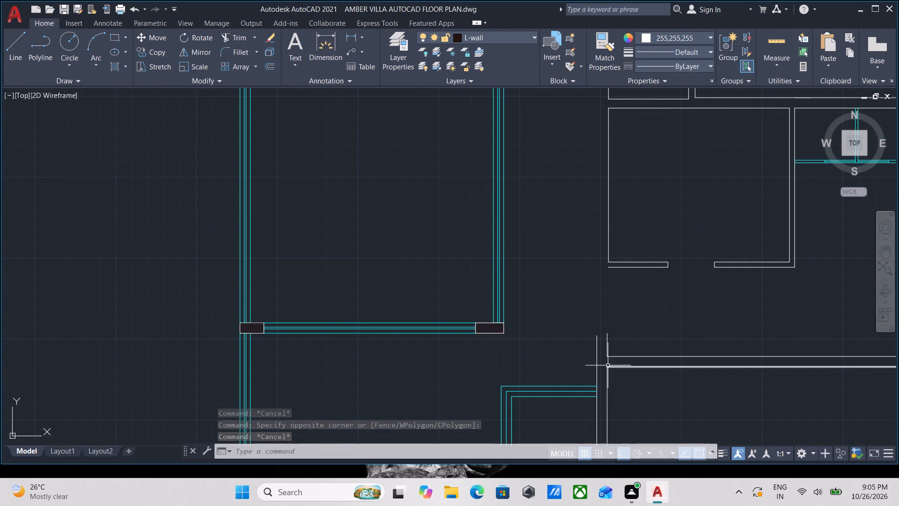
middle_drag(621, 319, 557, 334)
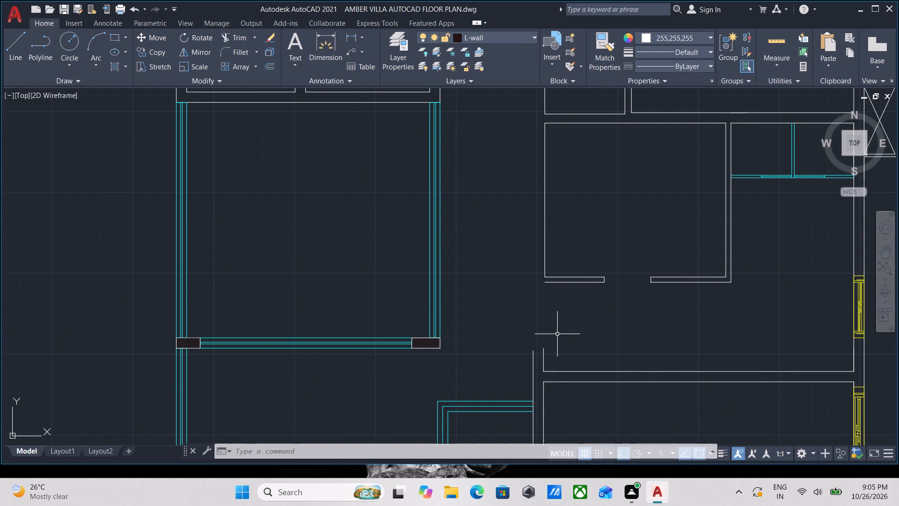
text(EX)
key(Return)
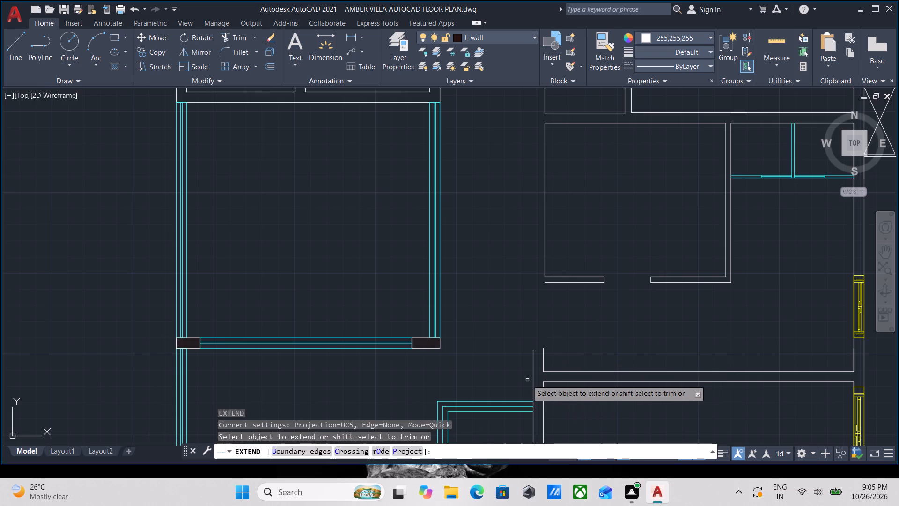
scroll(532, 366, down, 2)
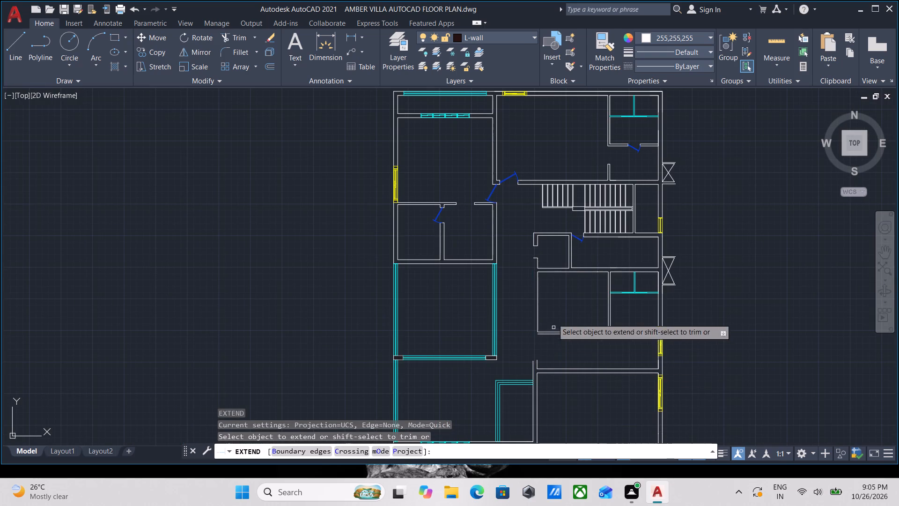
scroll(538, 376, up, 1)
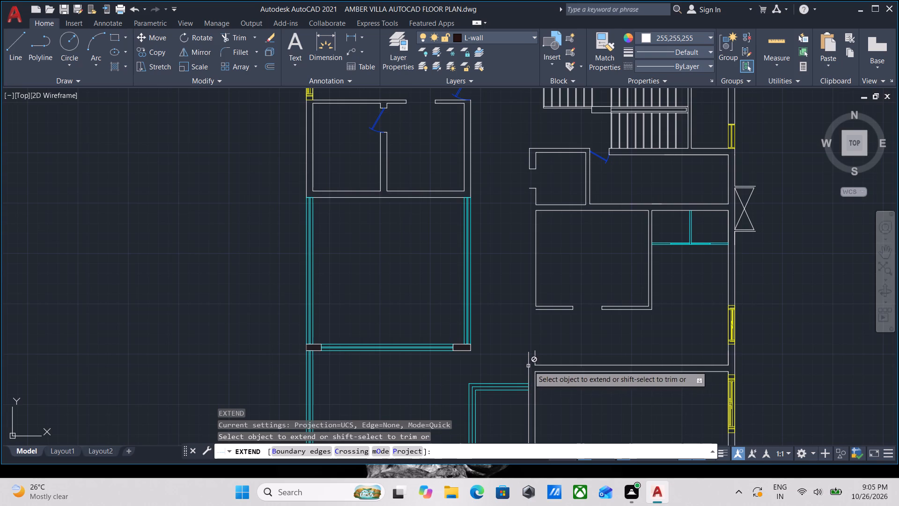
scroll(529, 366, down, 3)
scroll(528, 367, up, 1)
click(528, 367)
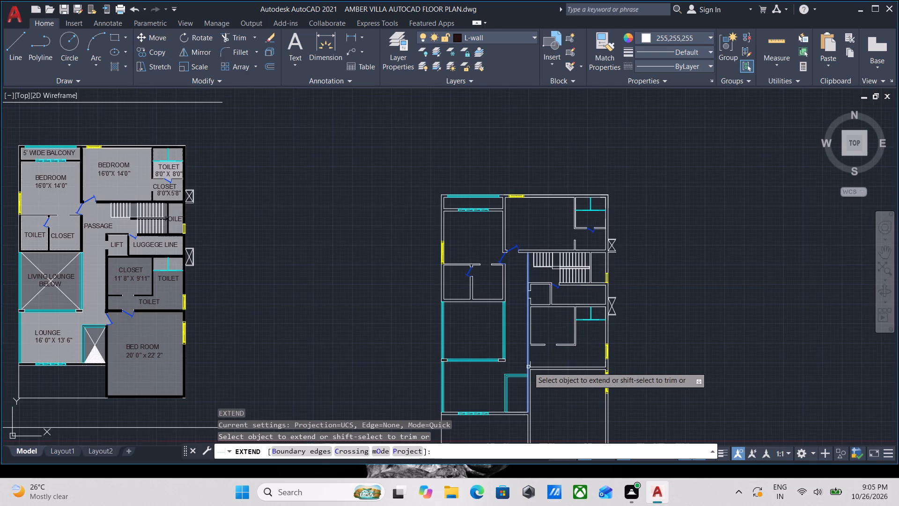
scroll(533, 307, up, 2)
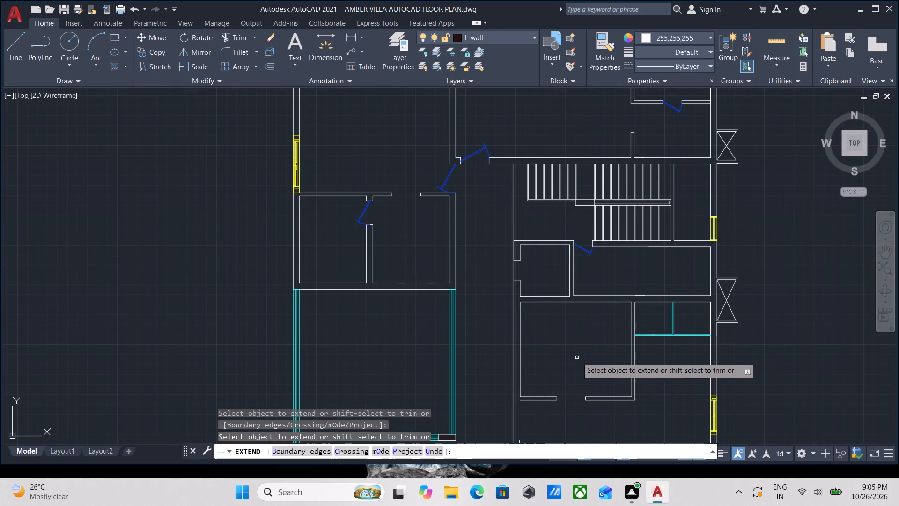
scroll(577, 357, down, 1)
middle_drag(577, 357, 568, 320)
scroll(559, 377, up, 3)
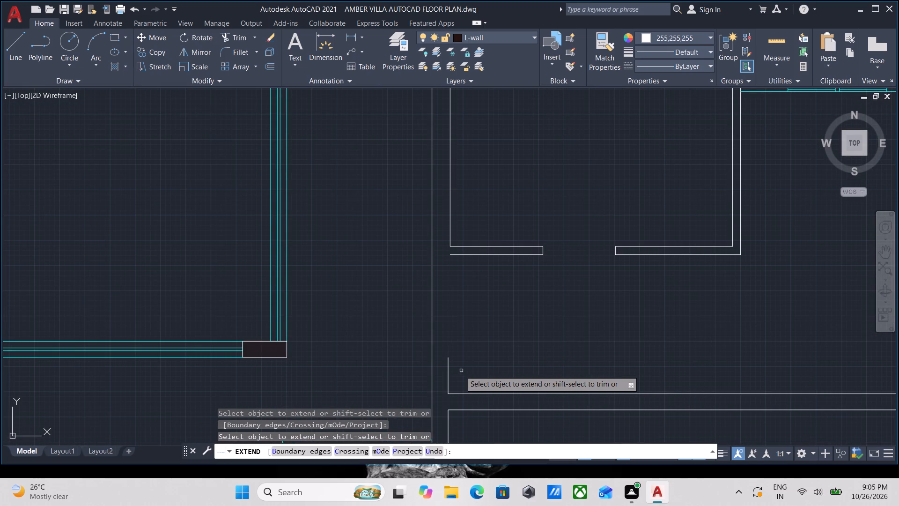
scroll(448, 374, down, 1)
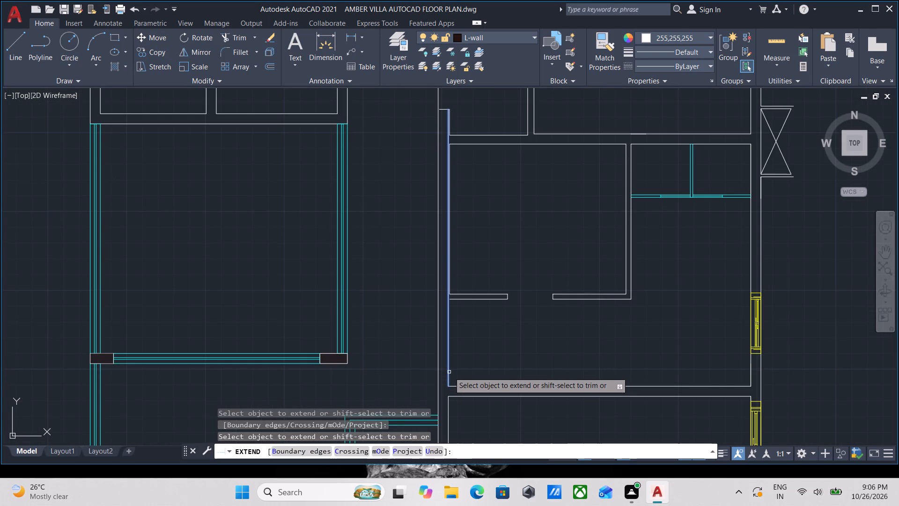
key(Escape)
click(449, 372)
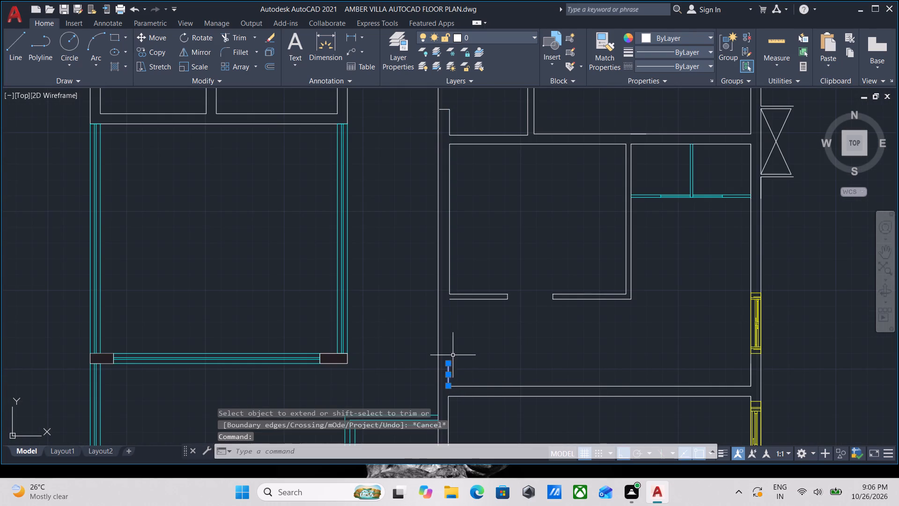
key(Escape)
Trim away the extended outer west wall line with a fence across it at the lift room's west opening.
scroll(457, 367, up, 1)
scroll(457, 367, down, 1)
middle_drag(457, 367, 467, 366)
middle_drag(464, 298, 542, 416)
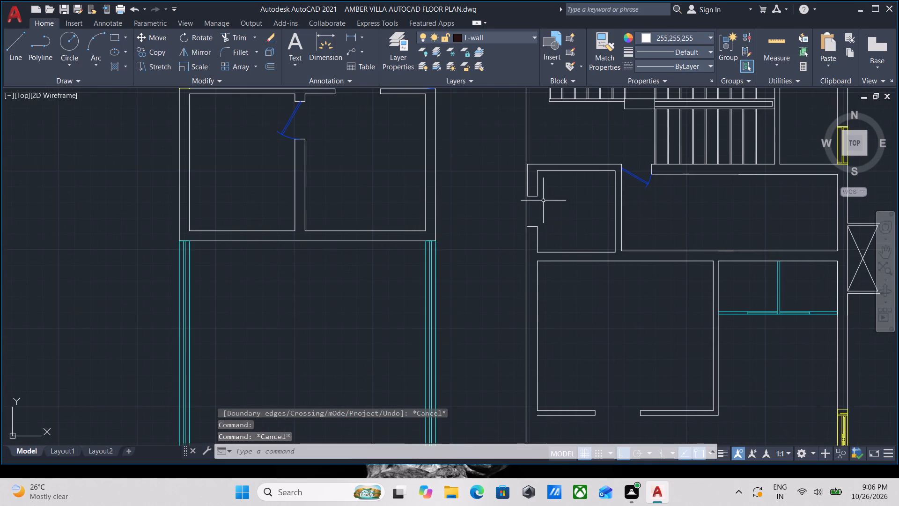
scroll(544, 214, up, 1)
click(516, 200)
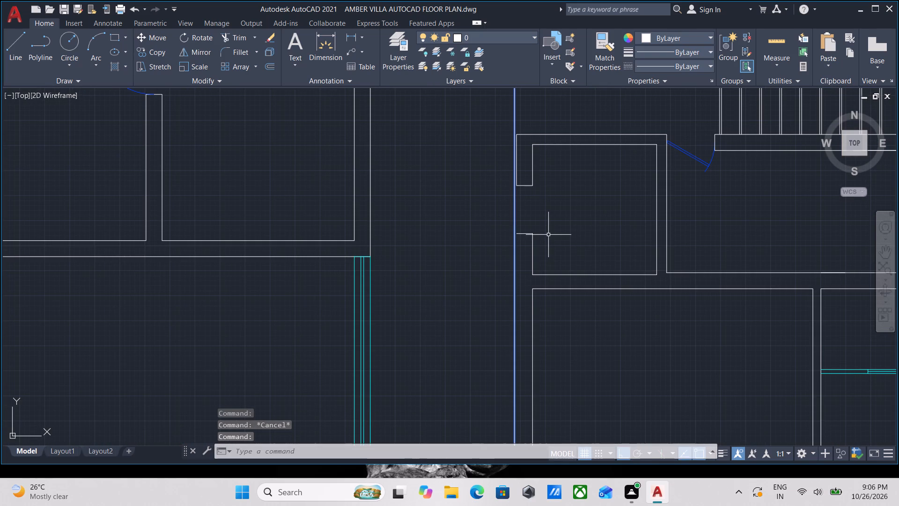
text(TR)
key(Return)
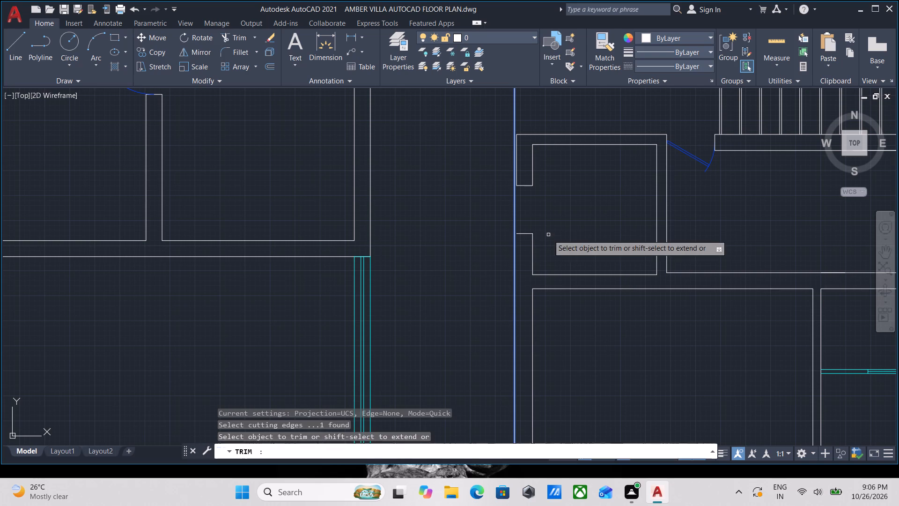
click(558, 210)
click(459, 217)
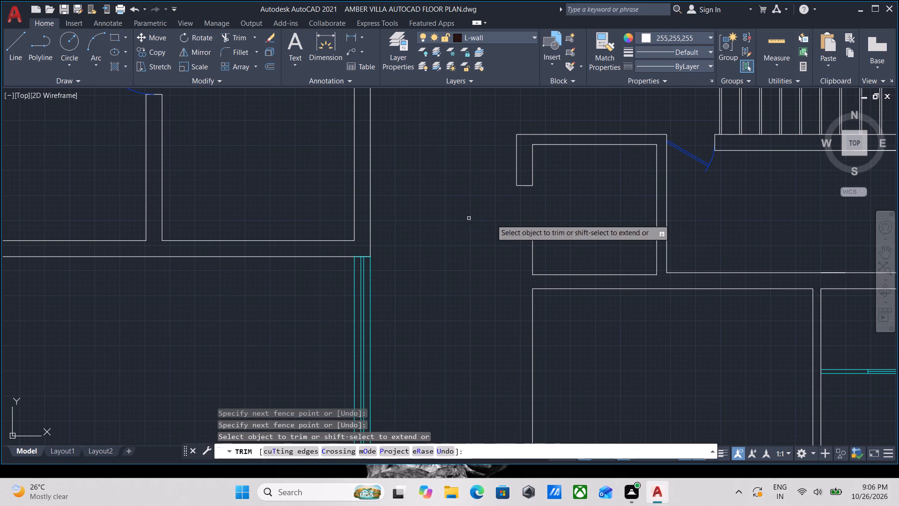
scroll(539, 217, down, 2)
middle_drag(539, 217, 545, 174)
key(Escape)
Move the short line overlapping the lounge's south wall, east of the cyan wall, straight north off the wall.
scroll(556, 409, up, 1)
middle_drag(546, 390, 552, 330)
scroll(560, 308, down, 1)
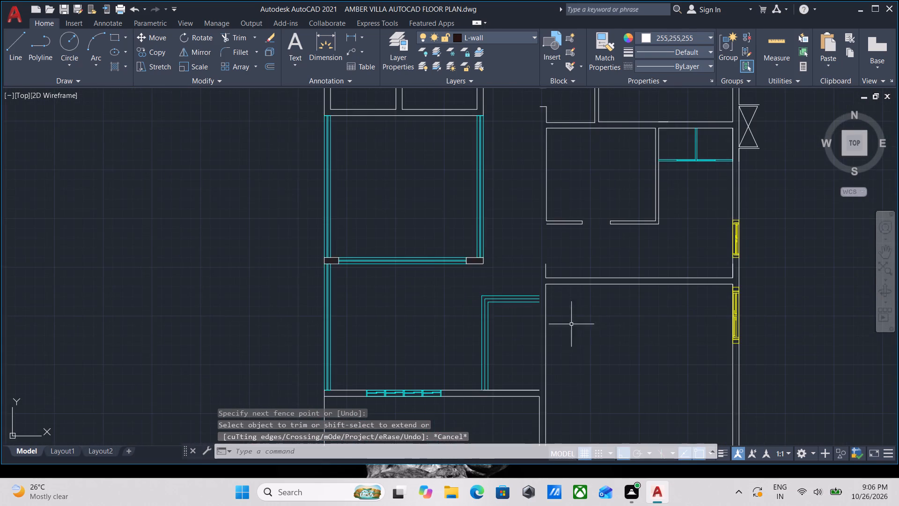
middle_drag(587, 350, 579, 291)
key(Escape)
scroll(516, 352, up, 2)
scroll(525, 312, up, 1)
click(548, 299)
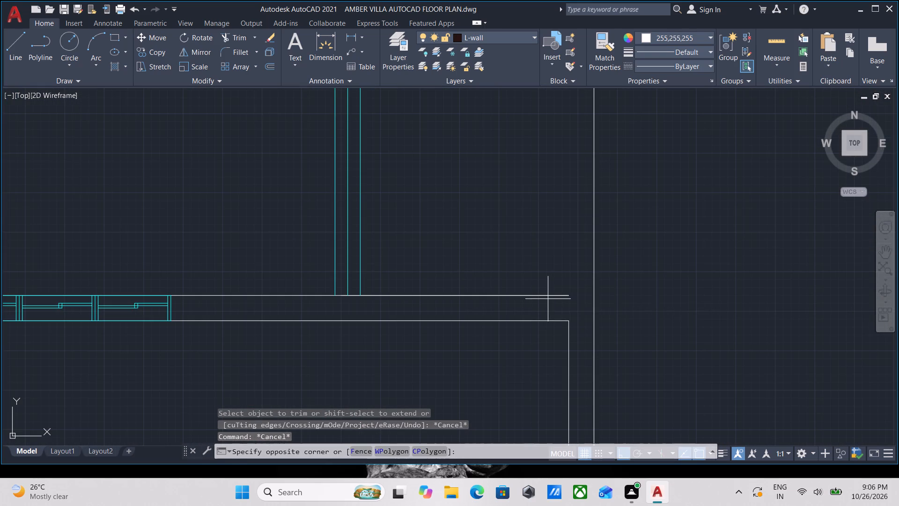
click(529, 283)
key(Escape)
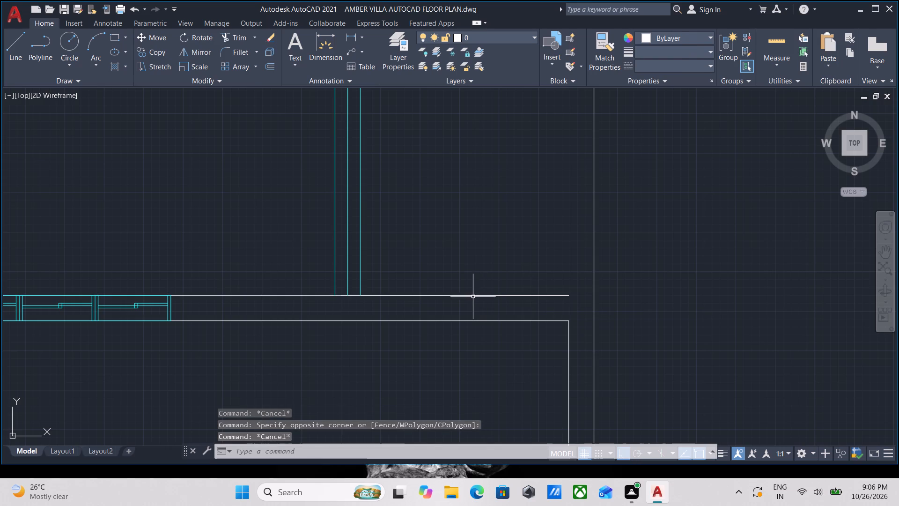
key(Escape)
click(471, 305)
click(436, 270)
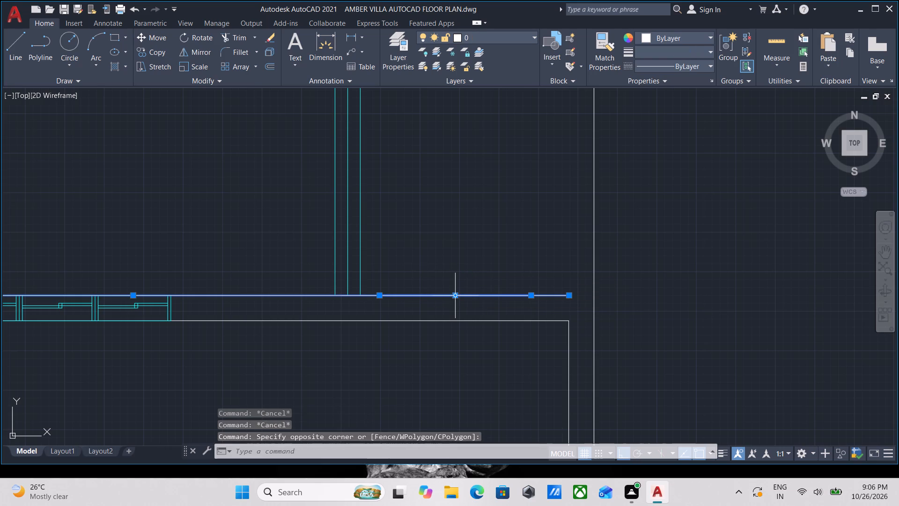
click(456, 297)
click(459, 239)
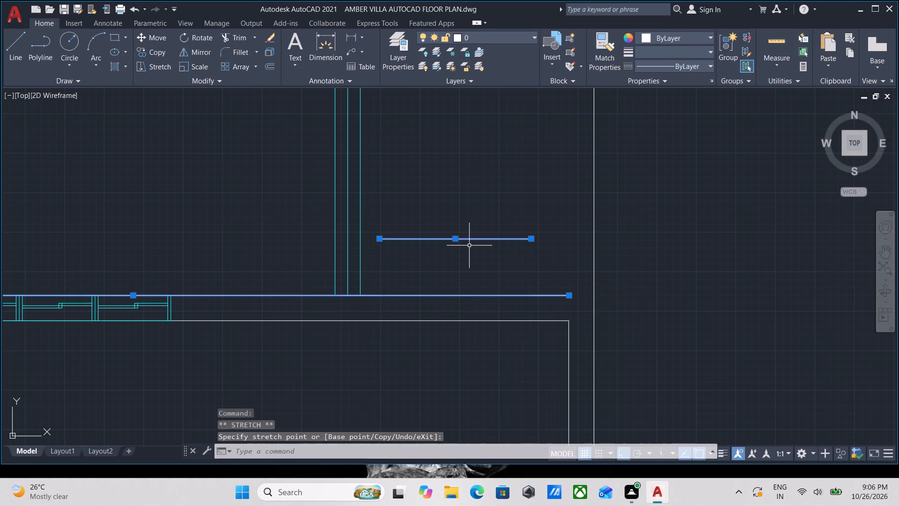
key(Escape)
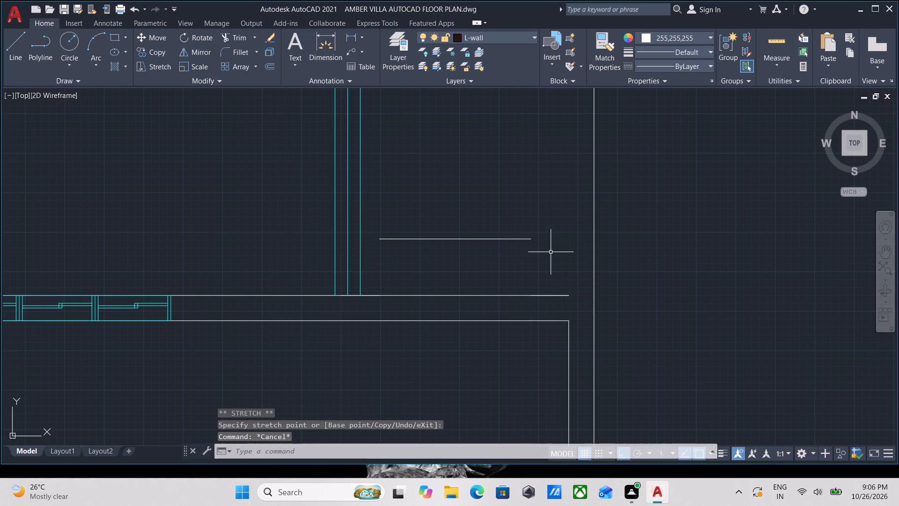
Stretch the east end of the moved short line about 1 foot south.
click(551, 252)
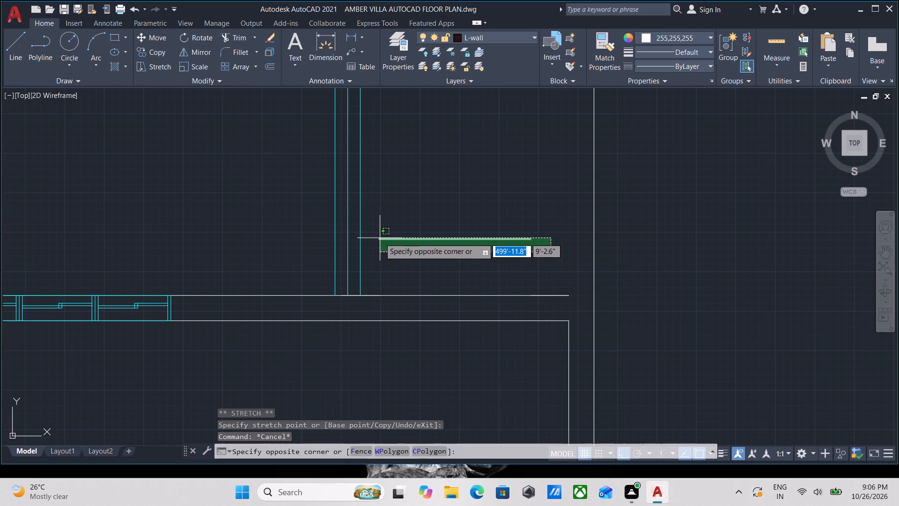
click(380, 238)
scroll(416, 246, up, 1)
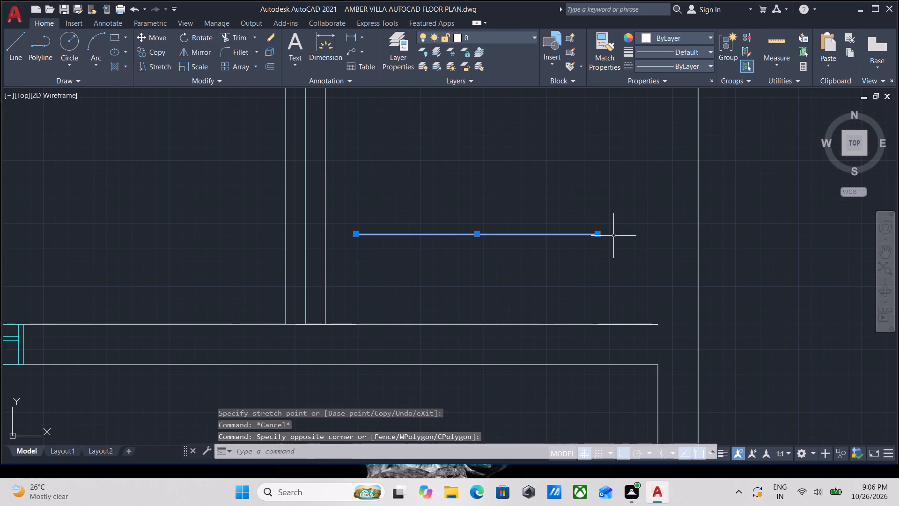
click(597, 233)
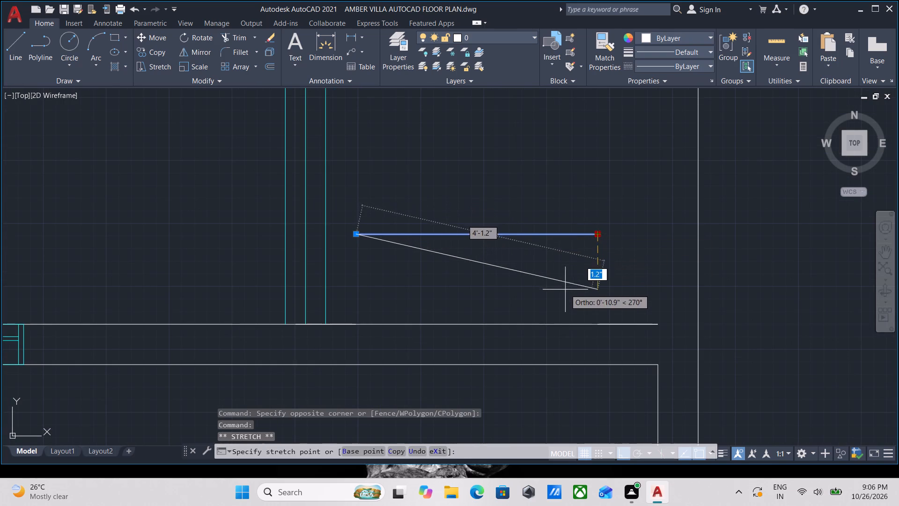
click(589, 295)
key(Escape)
With Ortho off, stretch the sloped line's west end to above its east end so the line stands nearly vertical.
middle_drag(580, 293, 630, 303)
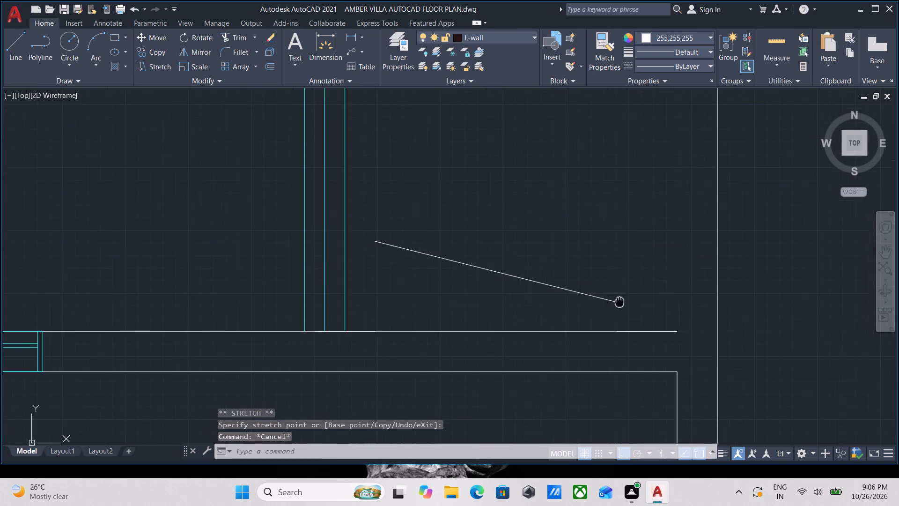
middle_drag(630, 303, 680, 312)
click(608, 307)
click(523, 225)
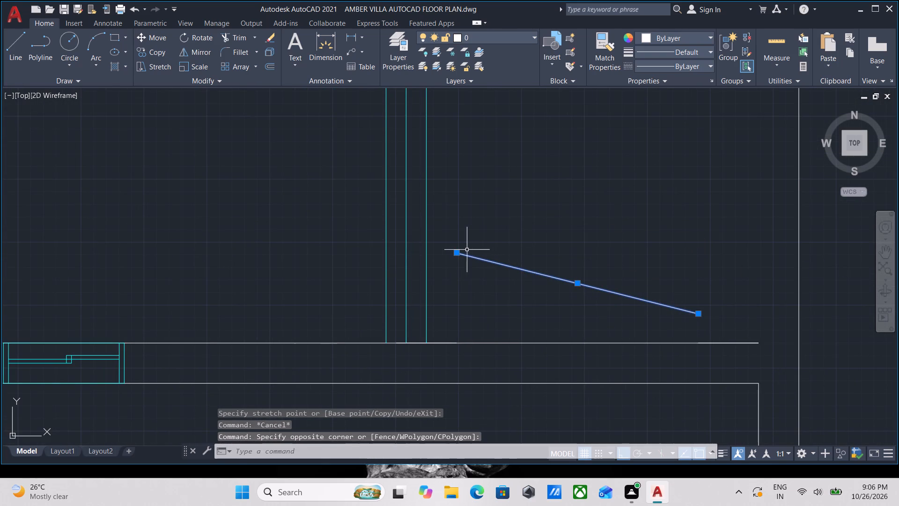
click(456, 253)
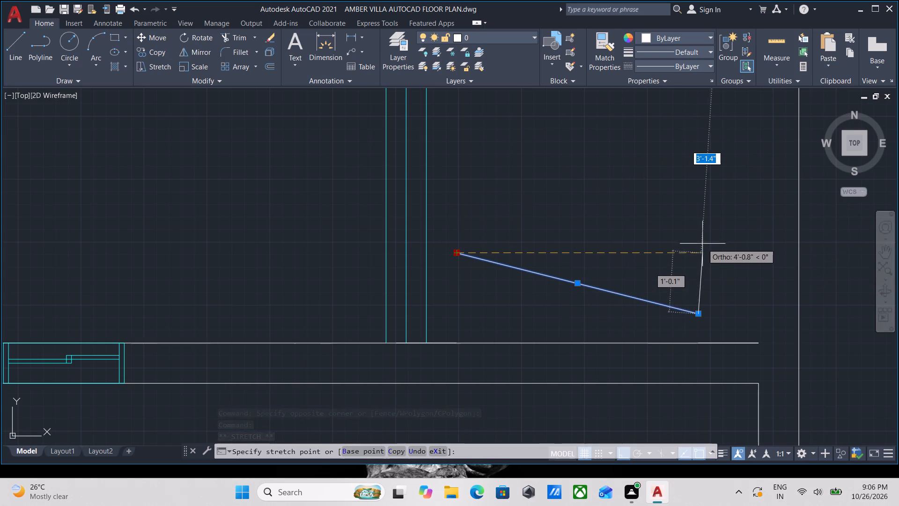
middle_drag(700, 234, 695, 288)
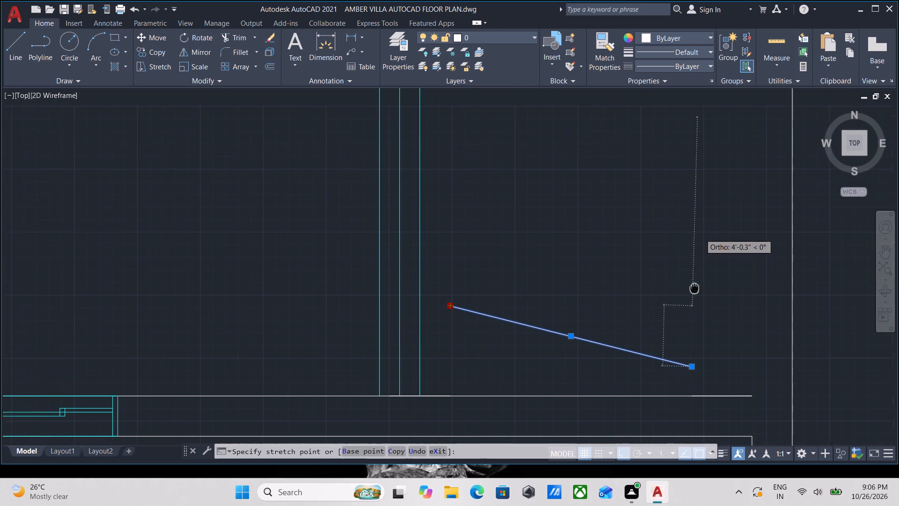
middle_drag(695, 288, 695, 288)
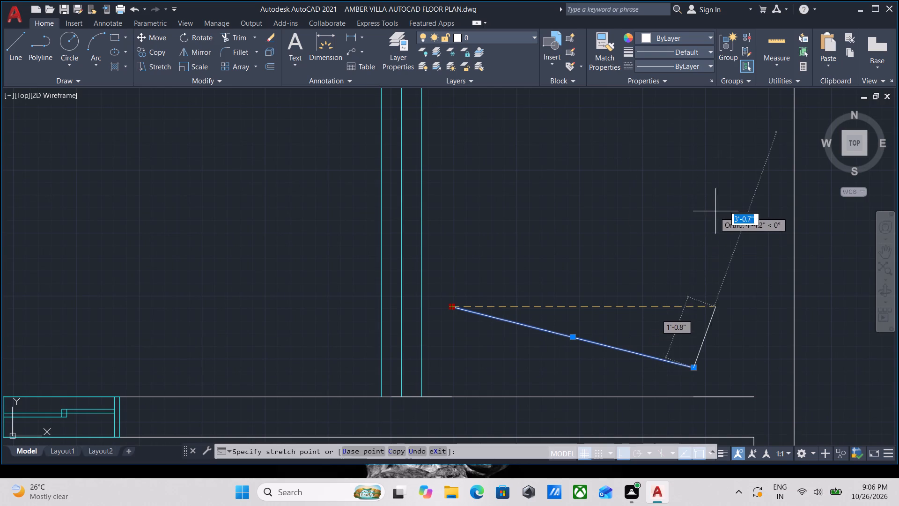
key(F8)
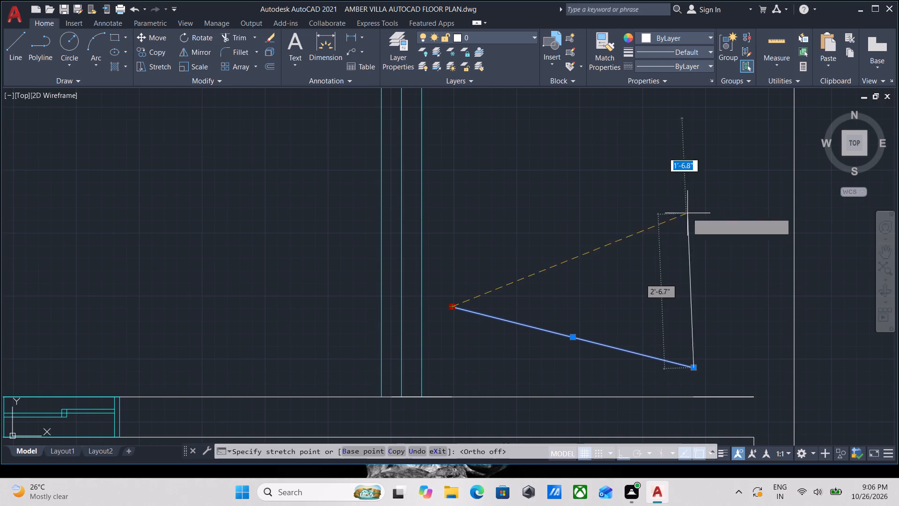
click(699, 195)
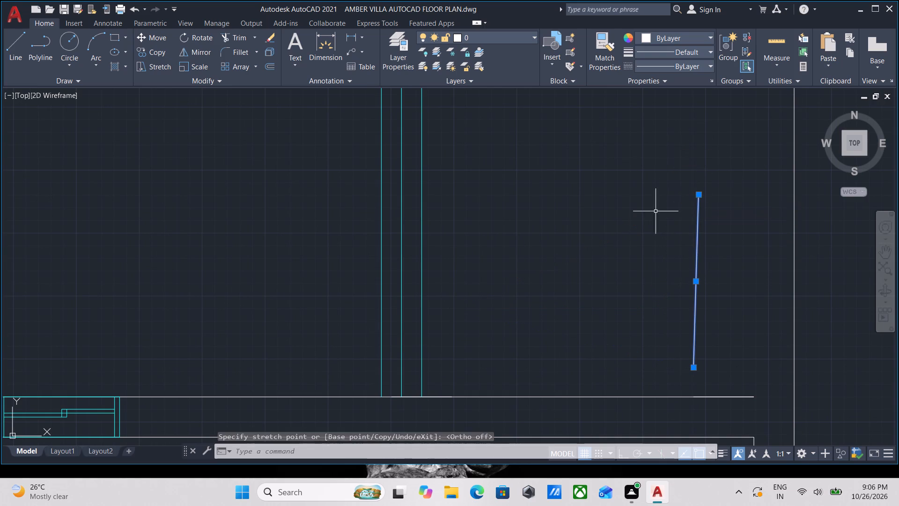
Erase the nearly vertical stray line north of the lounge's south wall, east of the cyan wall.
key(Escape)
drag(735, 321, 728, 315)
click(677, 253)
right_click(677, 253)
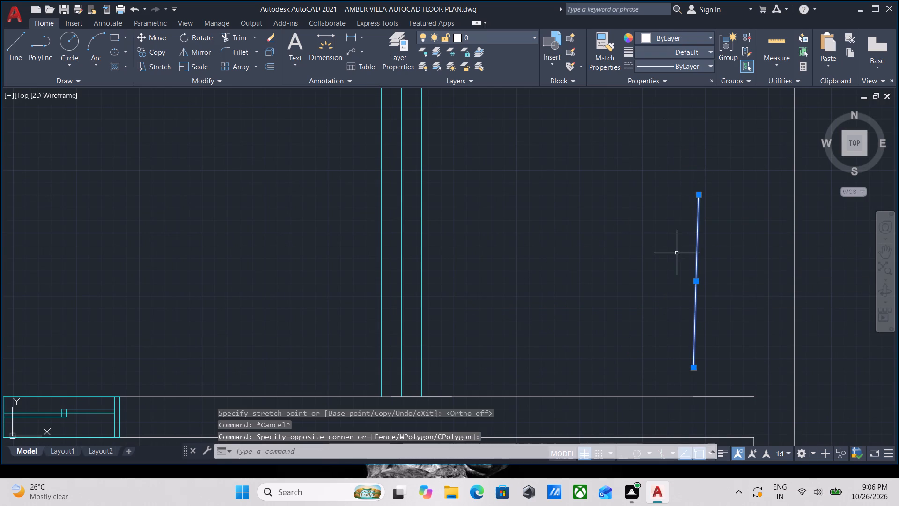
click(731, 262)
Examine the lines at the east end of the lounge's south wall for remaining overlapping segments.
scroll(786, 302, down, 3)
middle_drag(785, 302, 692, 269)
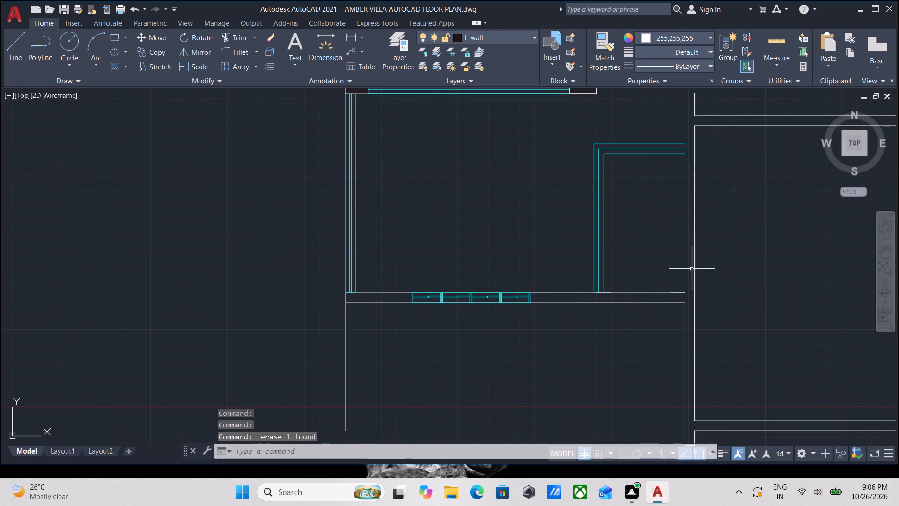
scroll(688, 274, up, 2)
middle_drag(486, 296, 598, 298)
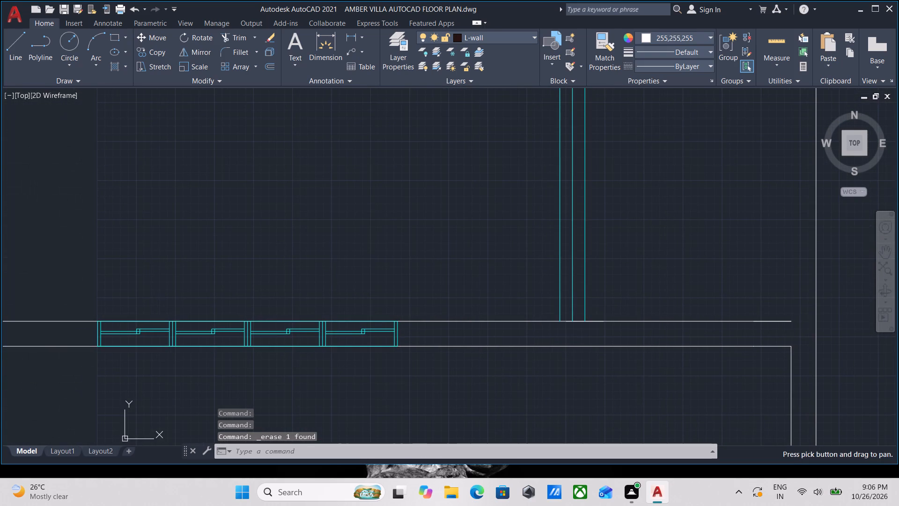
scroll(598, 298, down, 3)
middle_drag(602, 297, 606, 370)
scroll(658, 297, up, 2)
middle_drag(644, 286, 637, 283)
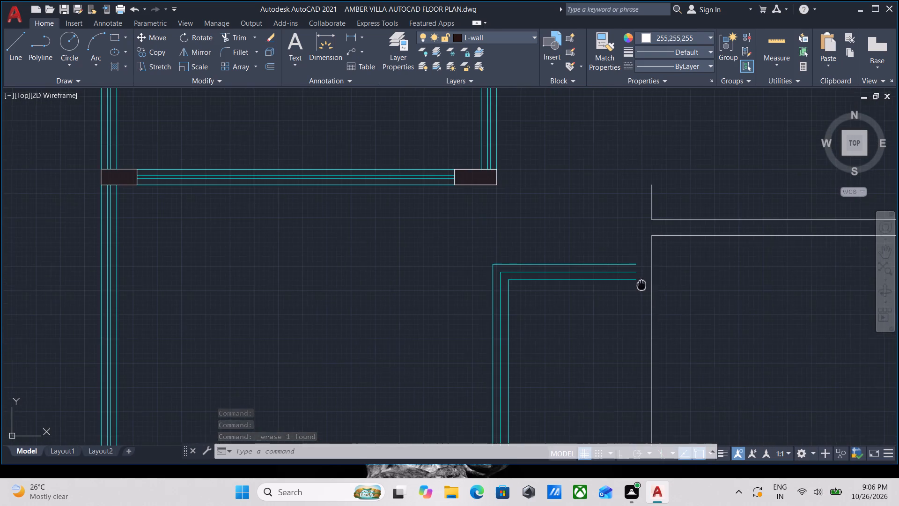
middle_drag(637, 283, 605, 272)
click(707, 383)
click(574, 321)
scroll(648, 325, down, 2)
middle_drag(648, 325, 640, 240)
scroll(657, 320, up, 2)
middle_drag(597, 292, 610, 318)
scroll(563, 314, up, 3)
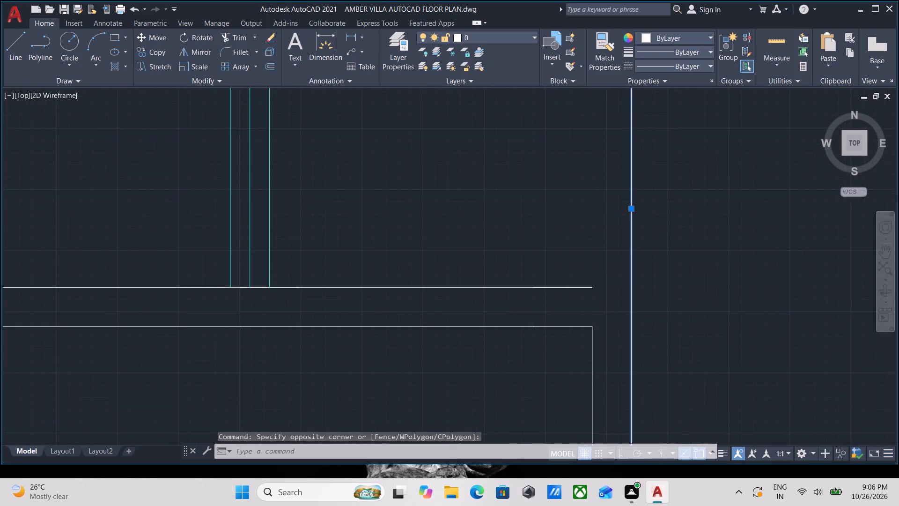
scroll(605, 295, down, 1)
key(Escape)
middle_drag(605, 295, 613, 327)
drag(623, 334, 617, 323)
click(578, 268)
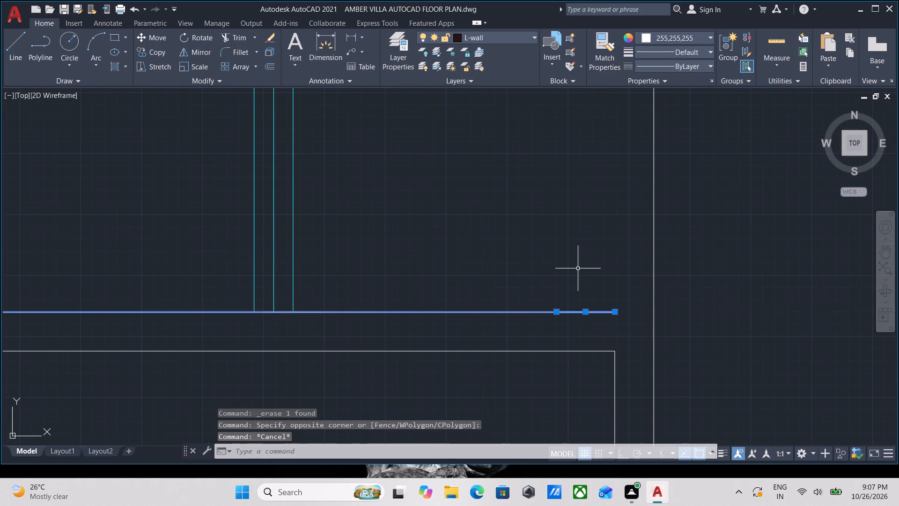
key(Escape)
scroll(630, 318, down, 2)
middle_drag(630, 318, 641, 383)
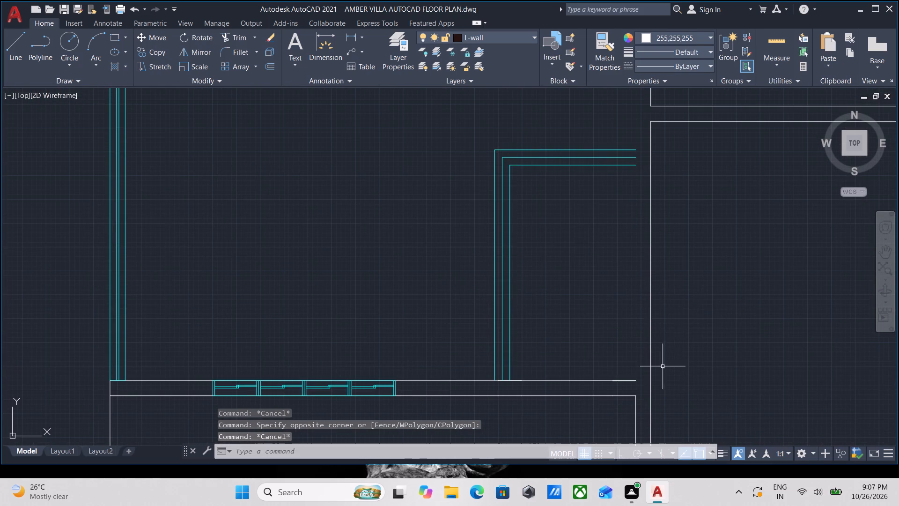
scroll(635, 393, up, 1)
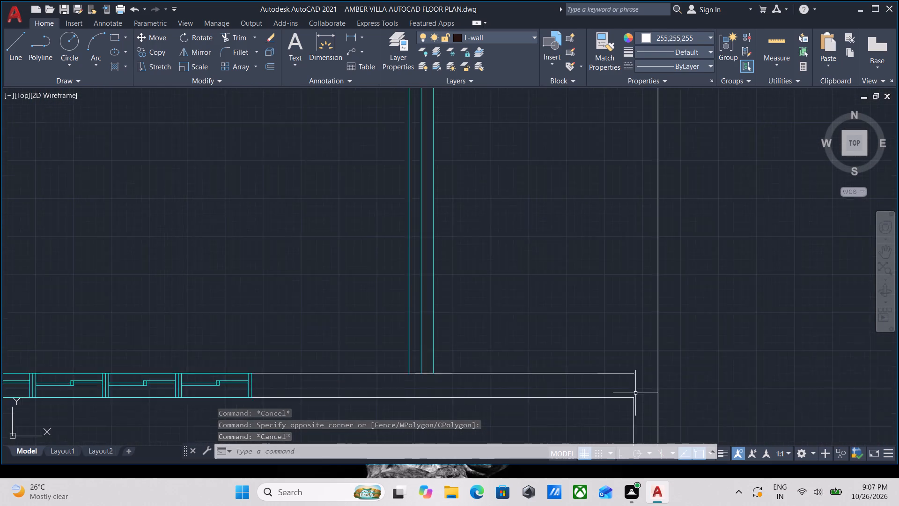
scroll(635, 393, up, 1)
click(633, 382)
click(600, 339)
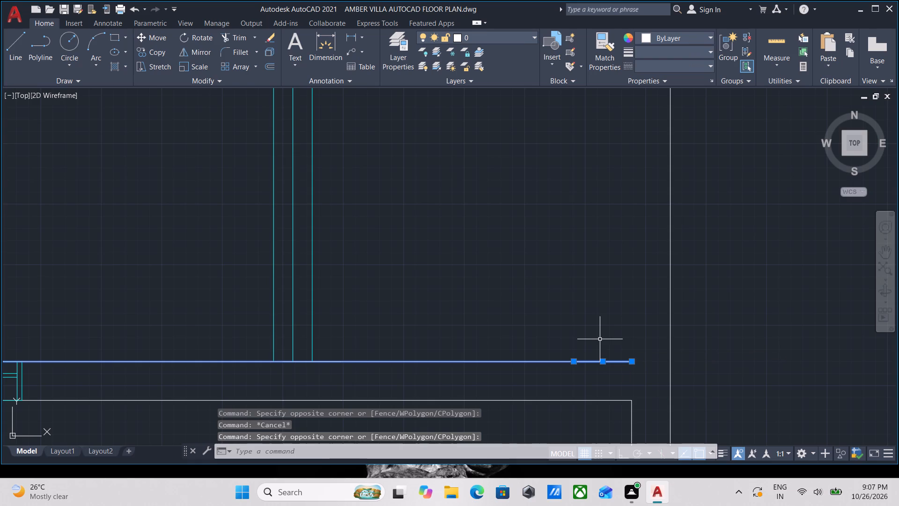
key(Escape)
click(622, 374)
click(590, 327)
middle_drag(645, 367, 646, 325)
key(Escape)
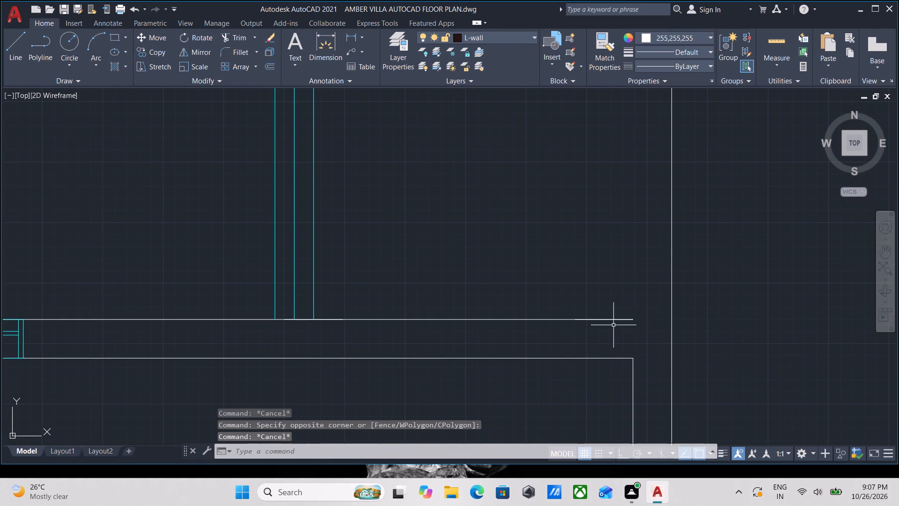
Move the short line overlapping the south wall's east end north off the wall and erase it.
click(641, 340)
click(611, 298)
click(603, 320)
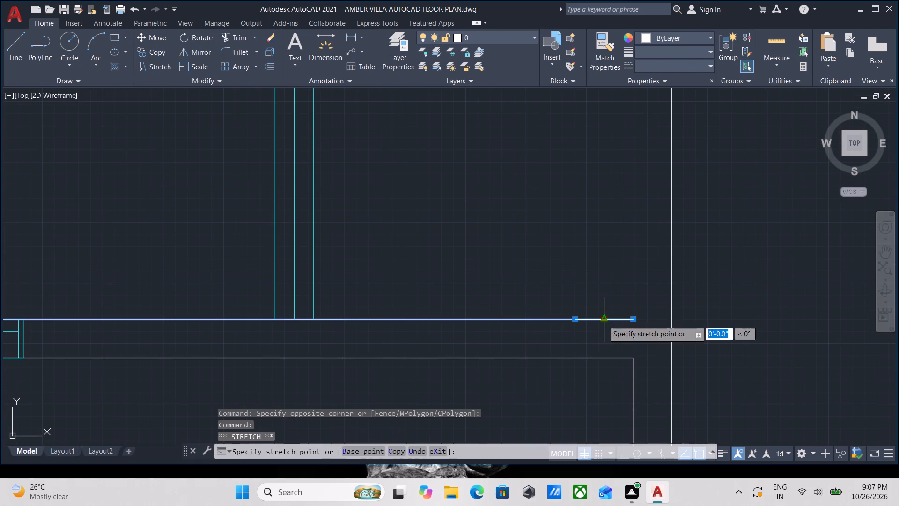
click(598, 249)
key(Escape)
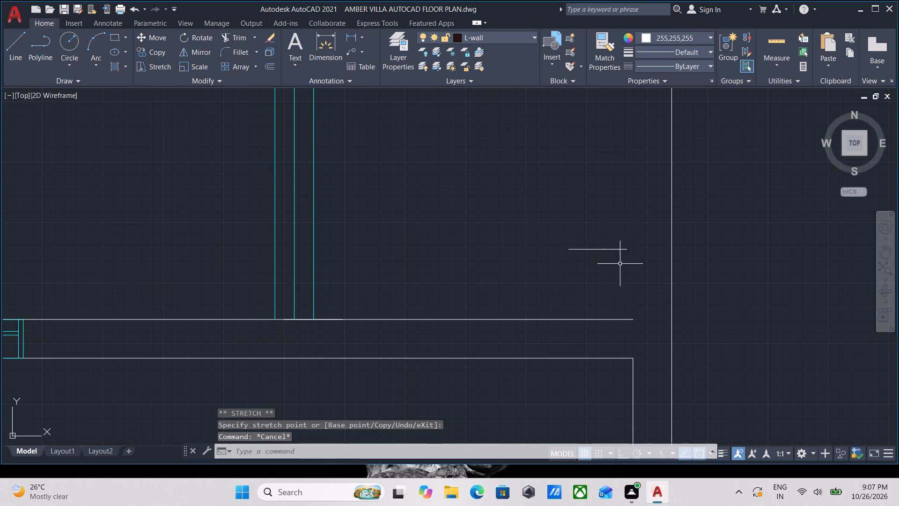
drag(622, 266, 611, 253)
click(586, 226)
right_click(586, 226)
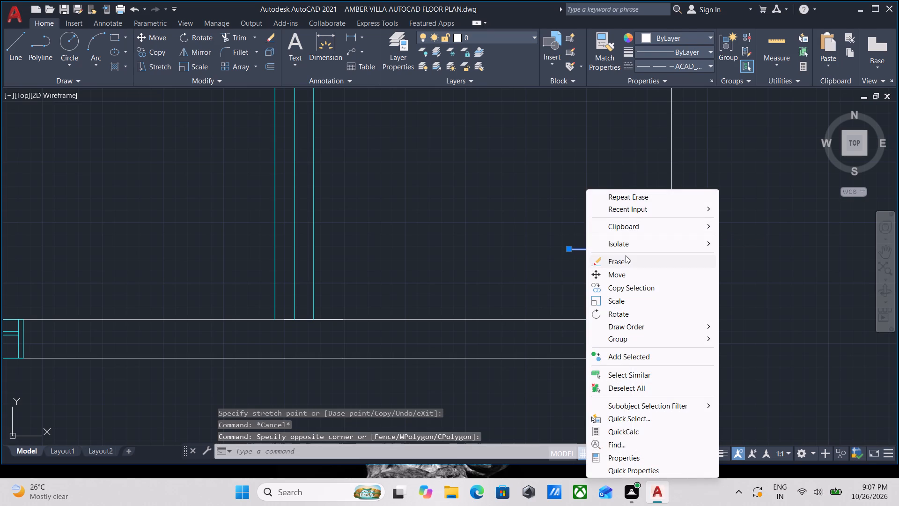
click(626, 255)
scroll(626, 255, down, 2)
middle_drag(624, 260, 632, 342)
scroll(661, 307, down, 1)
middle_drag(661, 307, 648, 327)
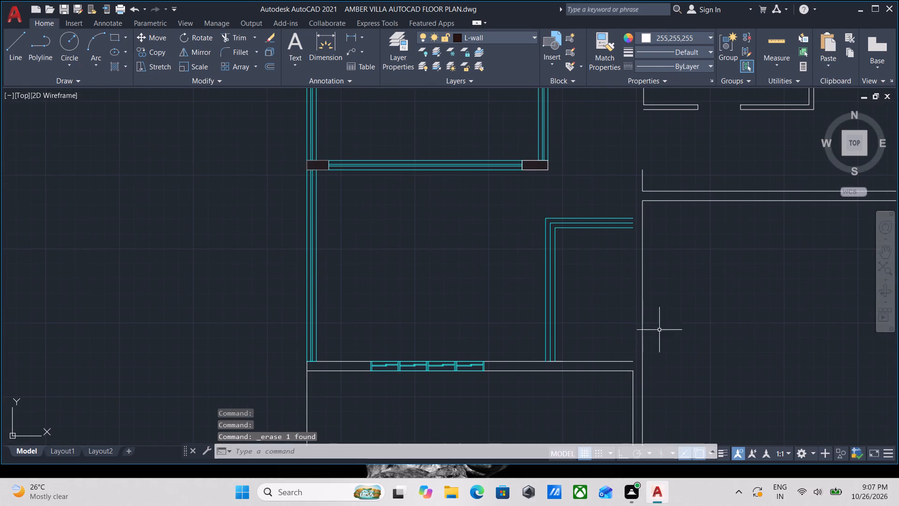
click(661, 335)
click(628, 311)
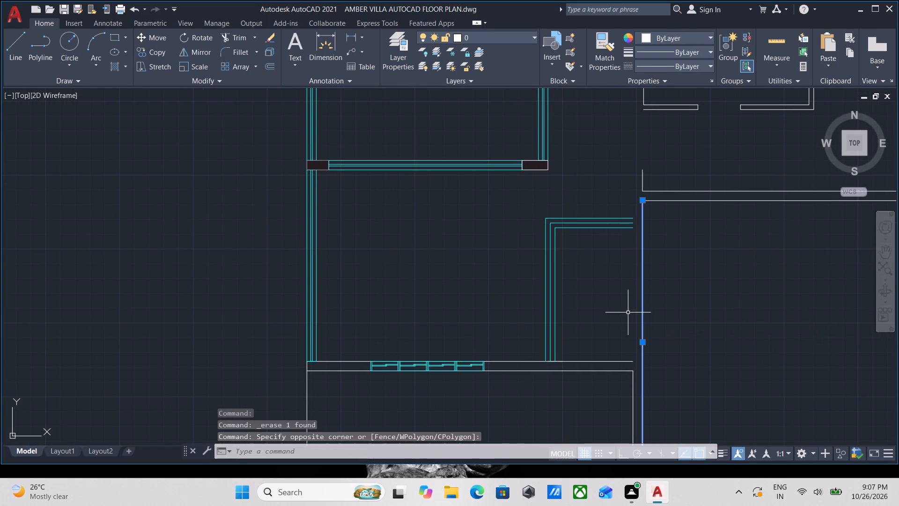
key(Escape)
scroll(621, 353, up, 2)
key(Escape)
Draw a line from the east end of the south wall's upper line about 10'-1.1" north to the outermost cyan line's east end.
middle_drag(619, 353, 607, 336)
key(l)
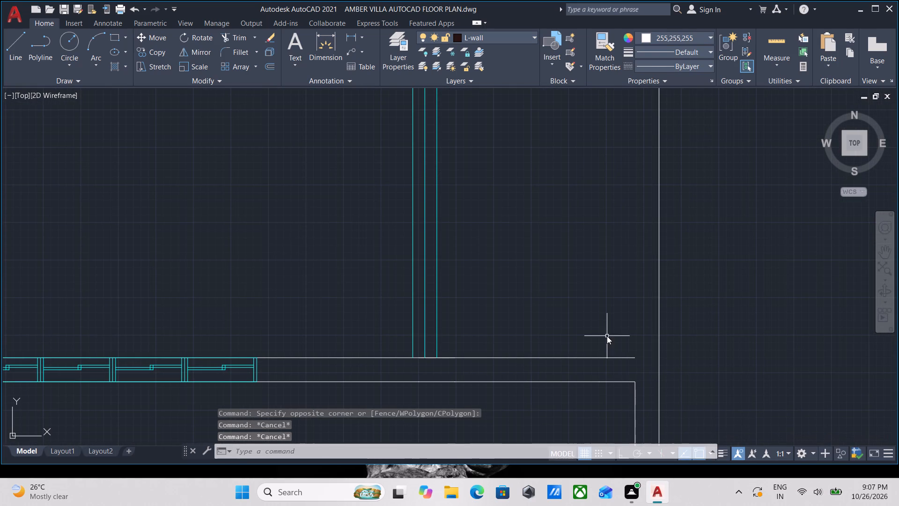
key(Return)
click(635, 356)
middle_drag(639, 112, 639, 186)
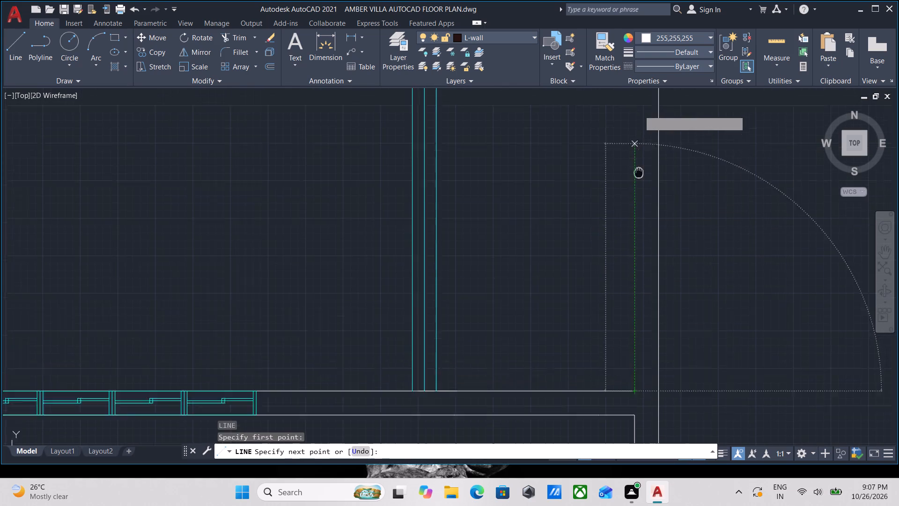
middle_drag(639, 186, 637, 239)
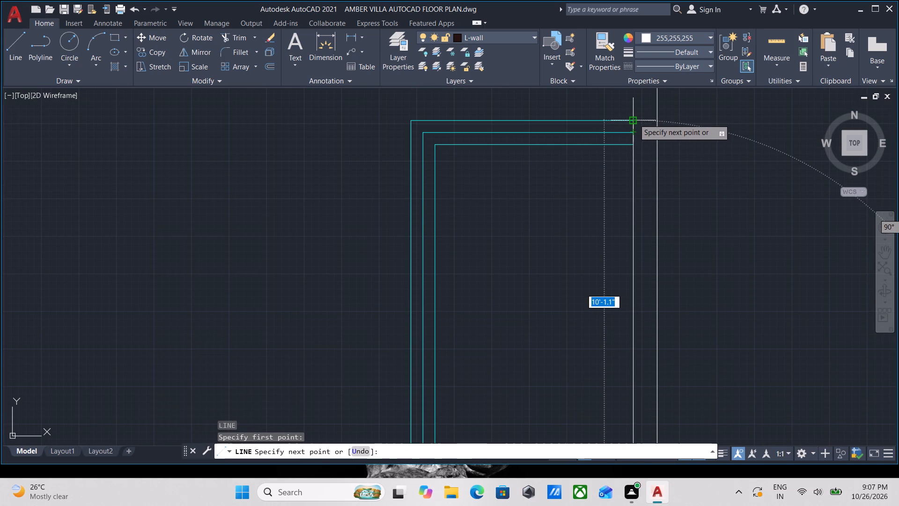
click(634, 119)
key(Escape)
With Ortho on, stretch the new line's north end about 3'-5" straight north, level with the top of the adjacent wall line.
scroll(634, 119, down, 2)
middle_drag(634, 119, 643, 175)
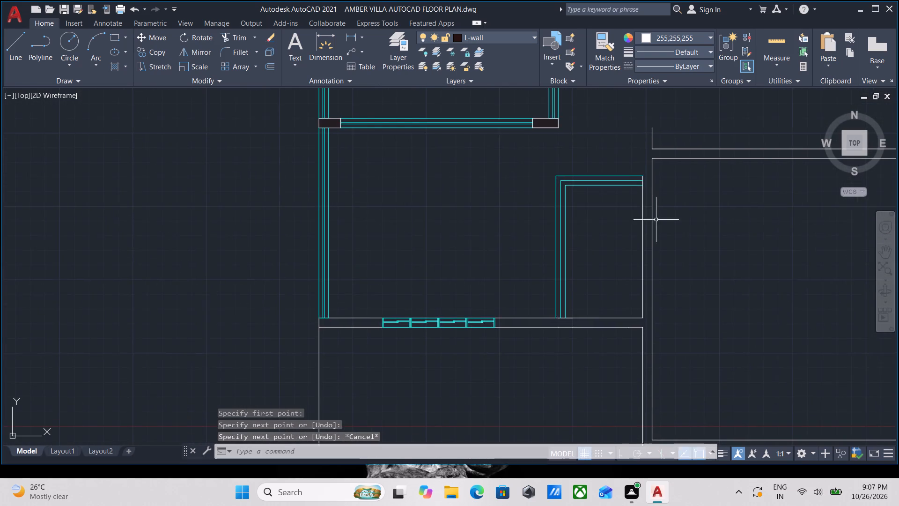
scroll(656, 220, up, 1)
scroll(630, 191, up, 1)
middle_drag(633, 172, 617, 213)
drag(634, 217, 629, 216)
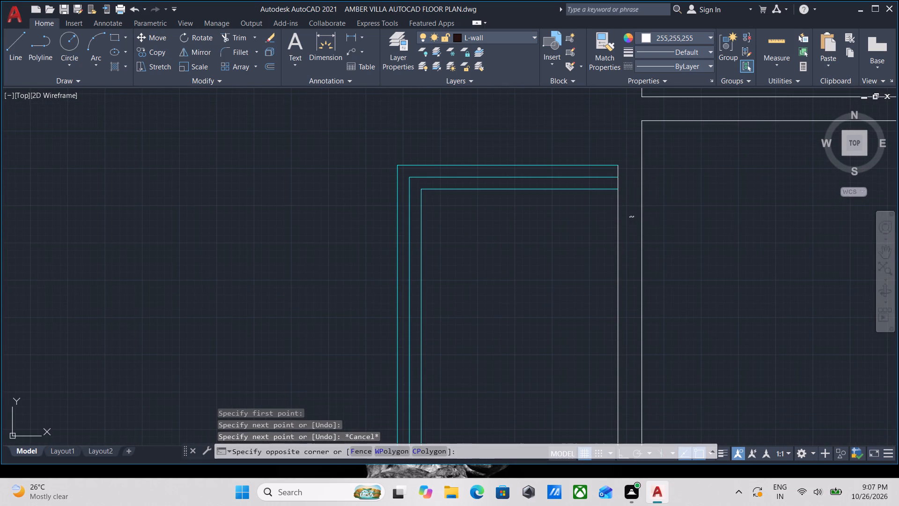
click(612, 214)
scroll(617, 166, up, 3)
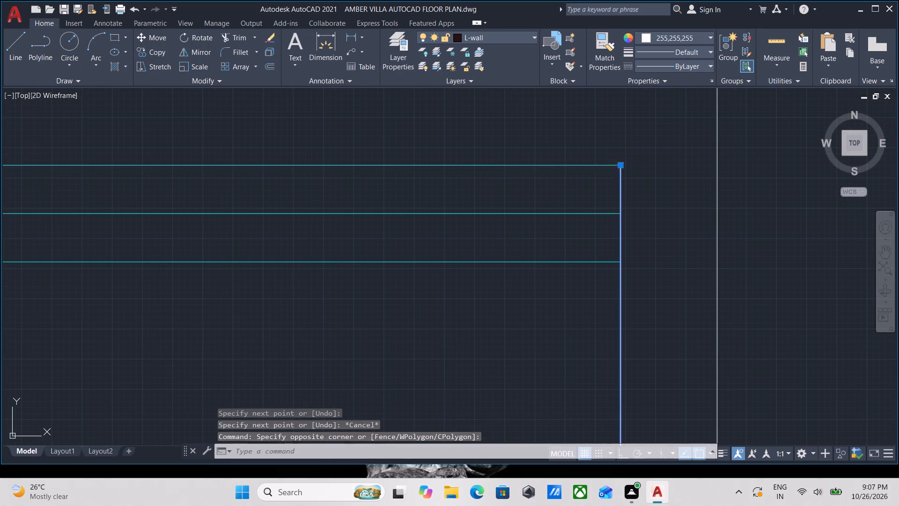
click(620, 164)
scroll(618, 113, down, 2)
middle_drag(617, 115, 630, 298)
scroll(630, 186, down, 1)
middle_drag(630, 192, 635, 238)
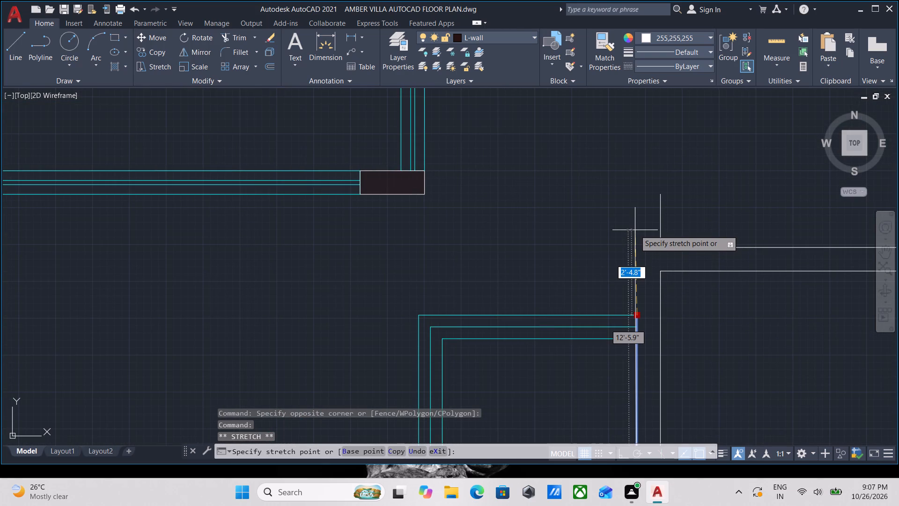
key(F8)
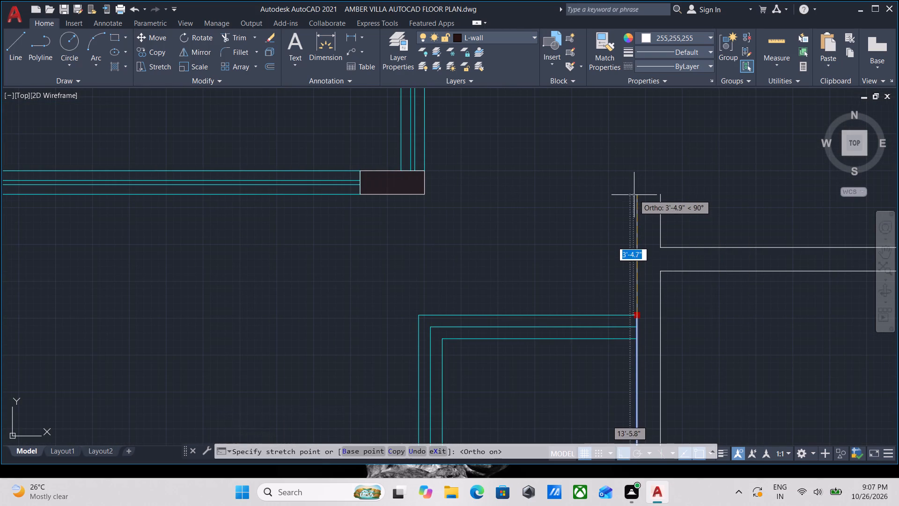
click(634, 194)
key(Escape)
key(Escape)
Close the wall's north end with an 8" horizontal line between the tops of its two vertical lines.
scroll(637, 196, up, 1)
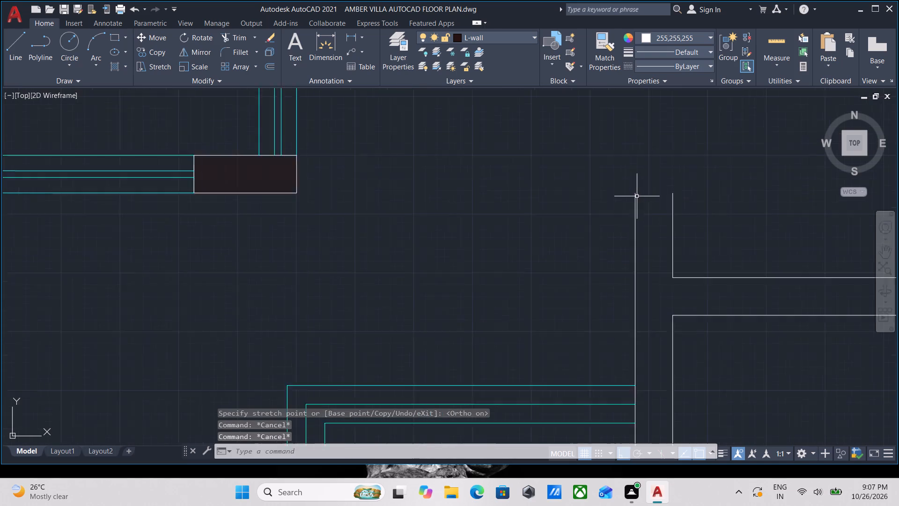
scroll(637, 196, up, 1)
scroll(722, 188, down, 1)
middle_drag(722, 188, 696, 197)
key(l)
key(Return)
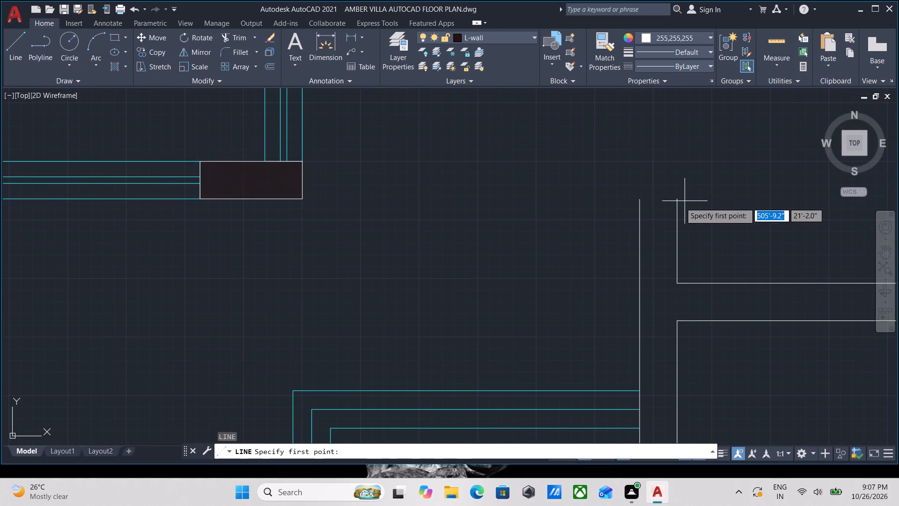
click(675, 202)
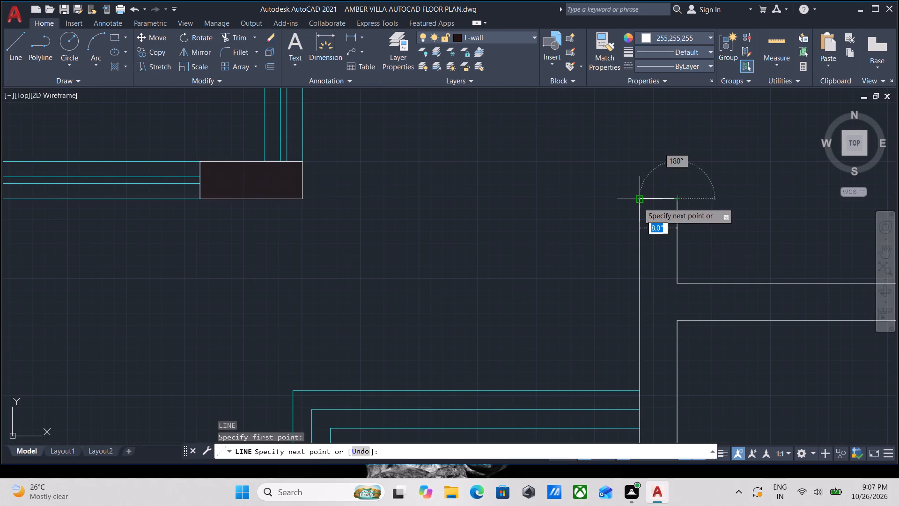
click(638, 202)
key(Escape)
Examine the closed wall end and the walls north of it for missing wall lines.
scroll(663, 212, down, 3)
middle_drag(662, 212, 594, 157)
scroll(590, 219, up, 3)
scroll(608, 184, up, 1)
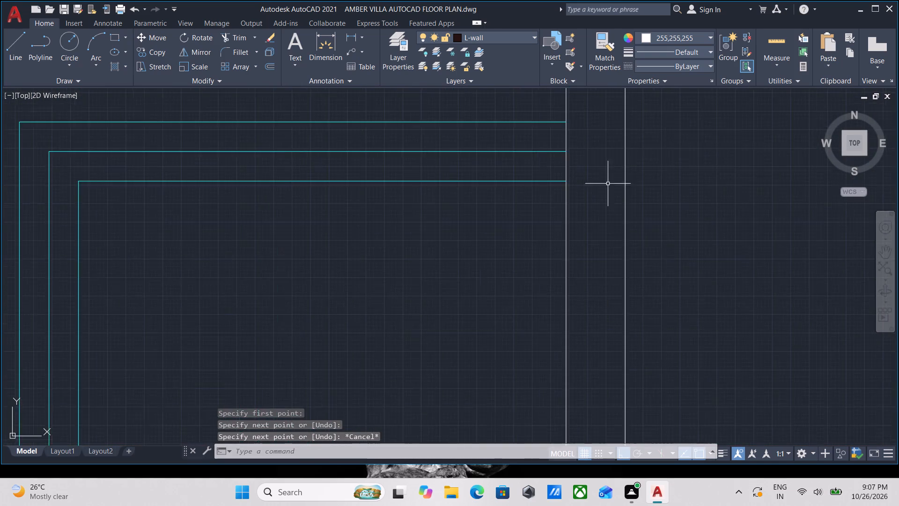
scroll(608, 184, up, 1)
scroll(608, 184, down, 3)
middle_drag(608, 184, 614, 217)
scroll(684, 226, down, 3)
middle_drag(684, 226, 647, 216)
scroll(656, 222, down, 1)
middle_drag(657, 223, 628, 227)
scroll(628, 227, up, 2)
middle_drag(644, 181, 494, 312)
middle_drag(553, 267, 532, 335)
middle_drag(458, 283, 561, 244)
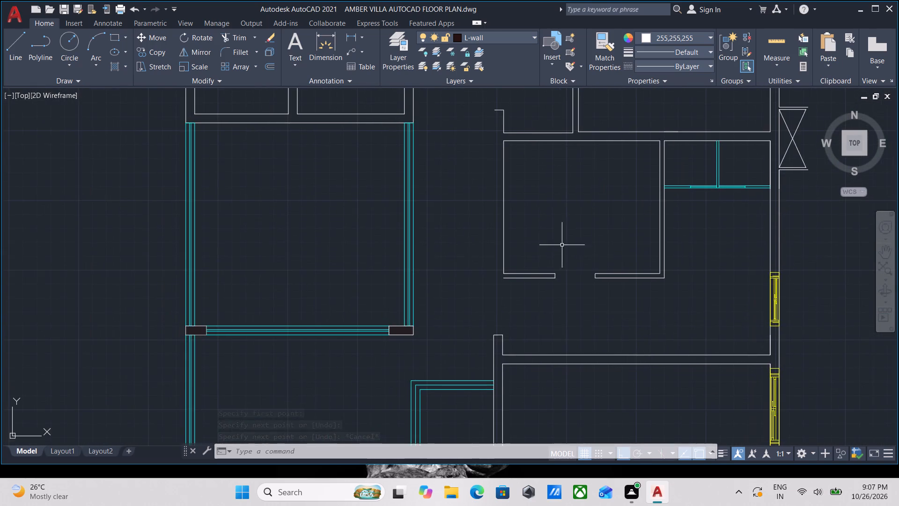
scroll(511, 340, up, 3)
drag(477, 353, 463, 349)
click(420, 334)
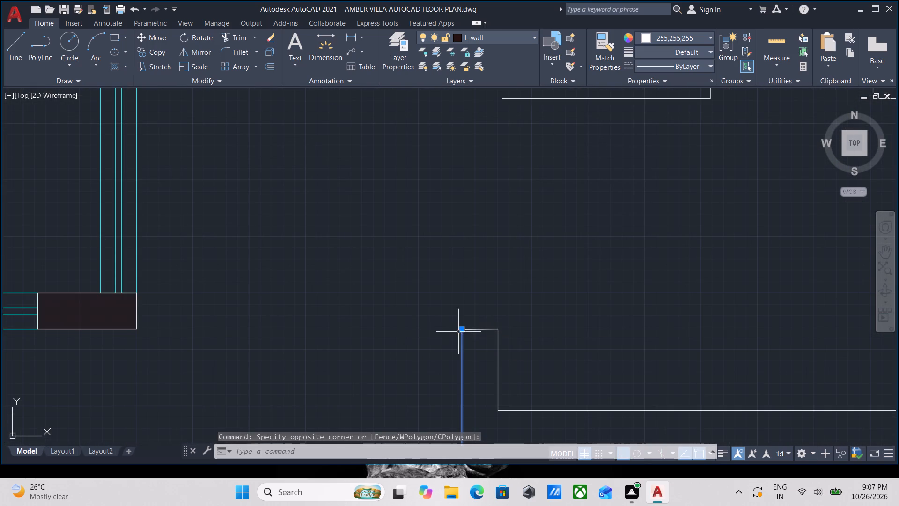
scroll(467, 326, down, 3)
scroll(504, 272, down, 1)
key(Escape)
middle_drag(505, 278, 506, 305)
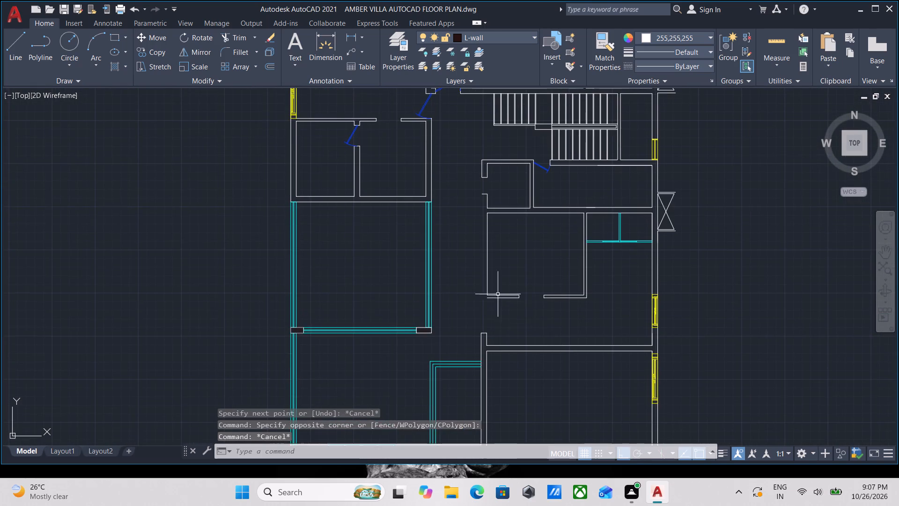
key(Escape)
Draw the outer west wall line from the lift room opening's lower jamb about 12'-6.5" south, and east to the southern room's south wall line.
scroll(479, 275, up, 2)
middle_drag(451, 234, 477, 307)
scroll(477, 303, down, 1)
middle_drag(477, 303, 484, 357)
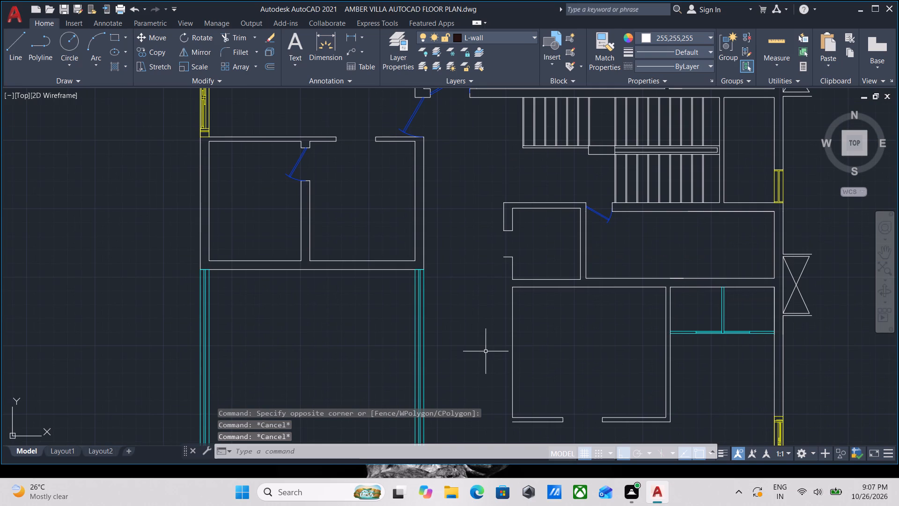
key(l)
key(Return)
scroll(494, 254, up, 2)
click(511, 260)
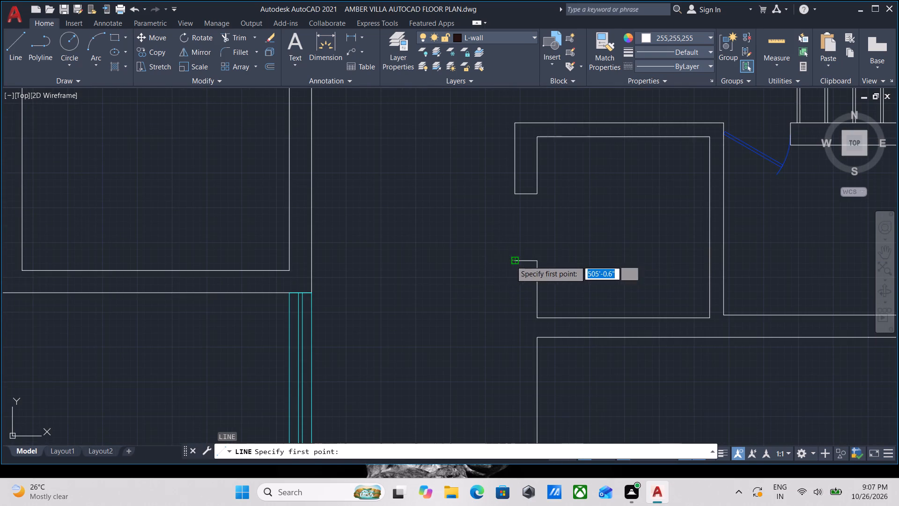
middle_drag(515, 422, 572, 128)
scroll(523, 394, down, 3)
scroll(575, 237, up, 3)
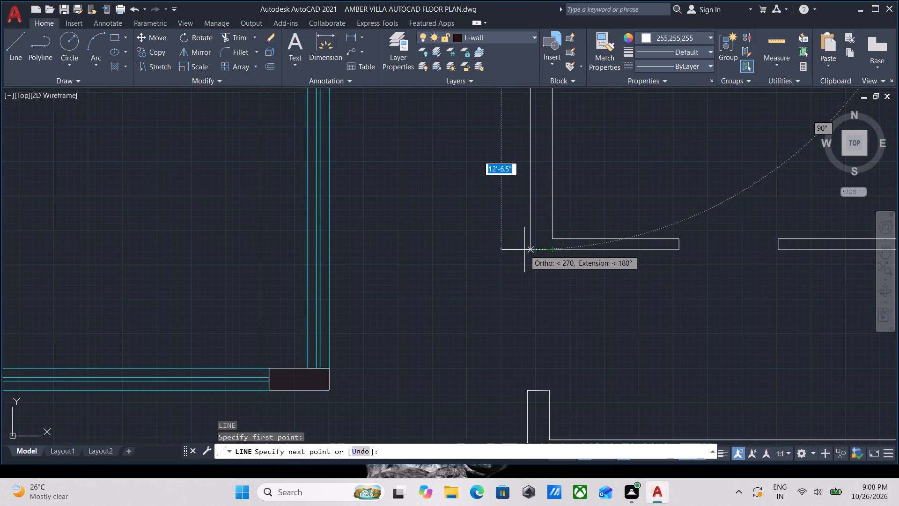
click(530, 249)
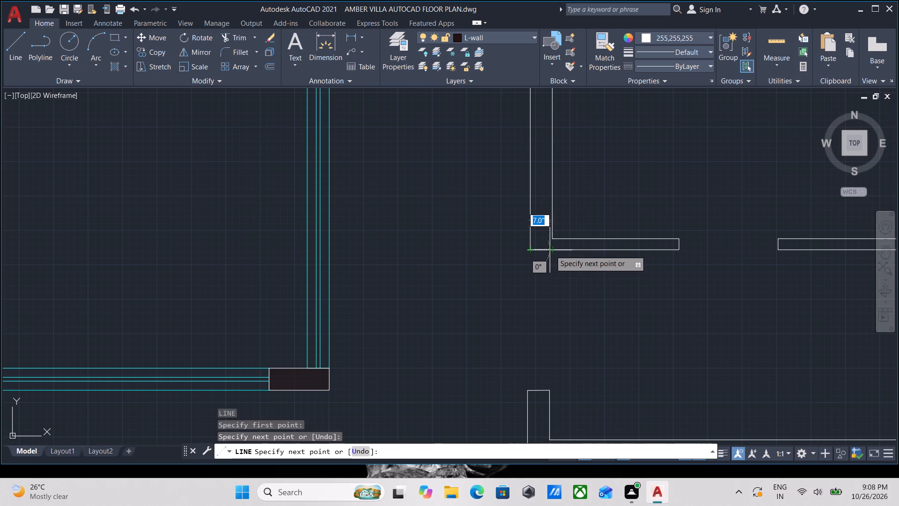
click(551, 251)
key(Escape)
scroll(551, 251, down, 3)
middle_drag(579, 266, 579, 267)
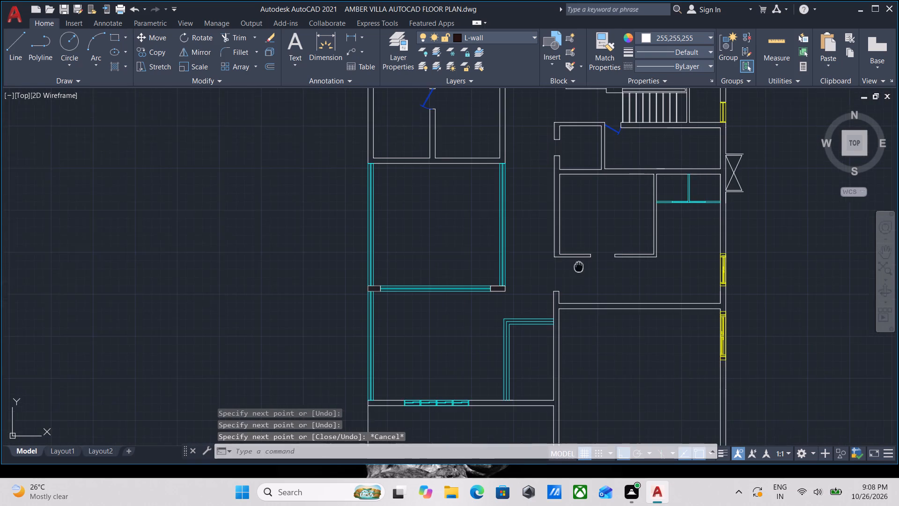
middle_drag(579, 267, 573, 283)
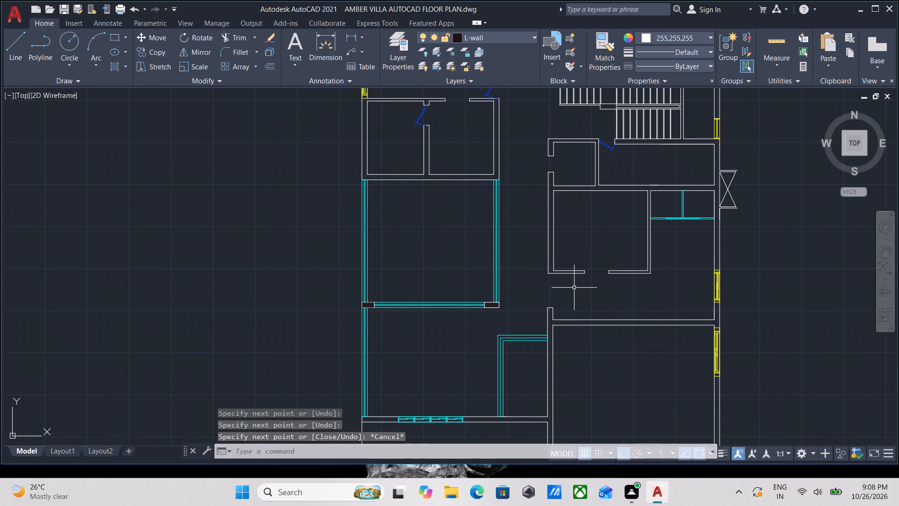
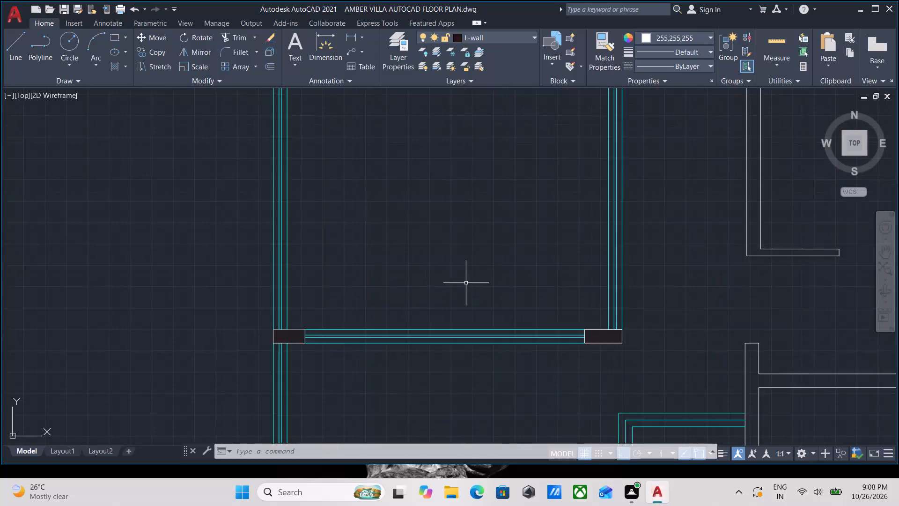
Erase the L-shaped glass panel lines enclosing the void beside the lounge in the unlabelled floor plan.
scroll(634, 349, down, 2)
scroll(629, 299, down, 1)
middle_drag(629, 299, 552, 298)
scroll(704, 339, up, 1)
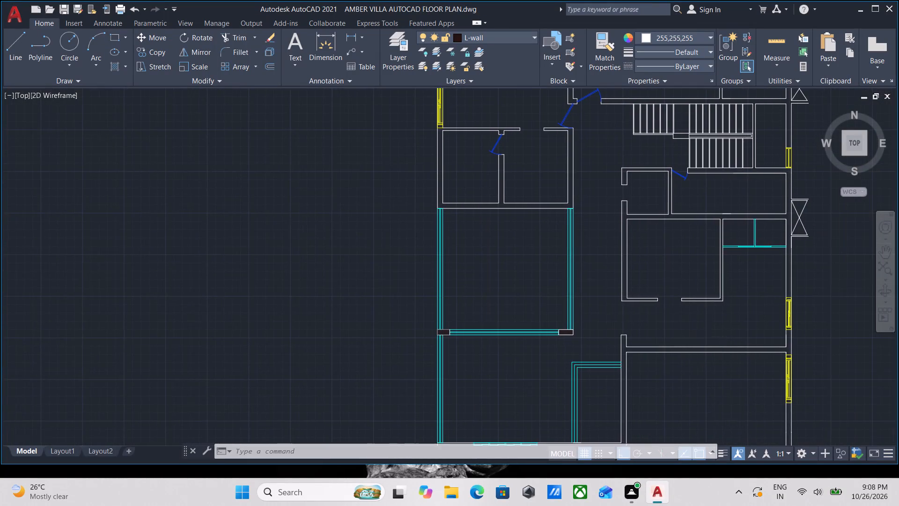
scroll(704, 339, up, 1)
scroll(626, 335, down, 1)
middle_drag(626, 335, 606, 324)
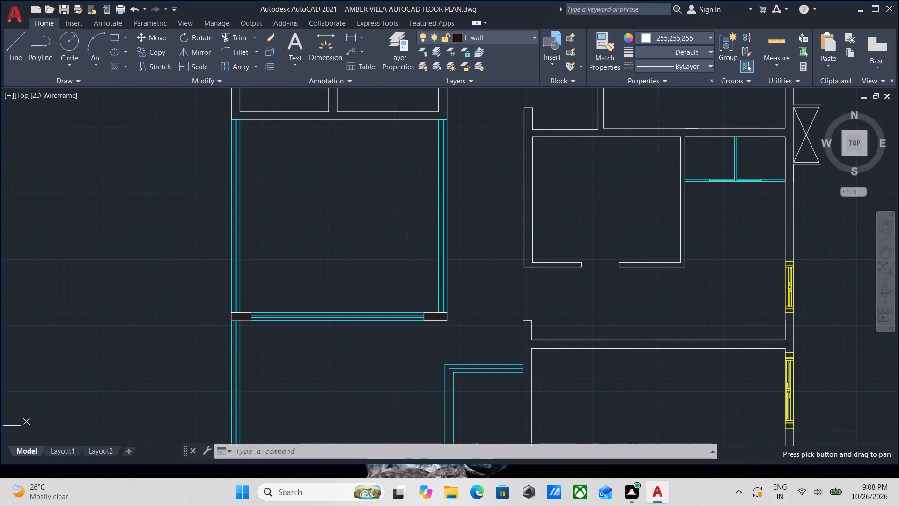
scroll(601, 313, down, 2)
middle_click(601, 313)
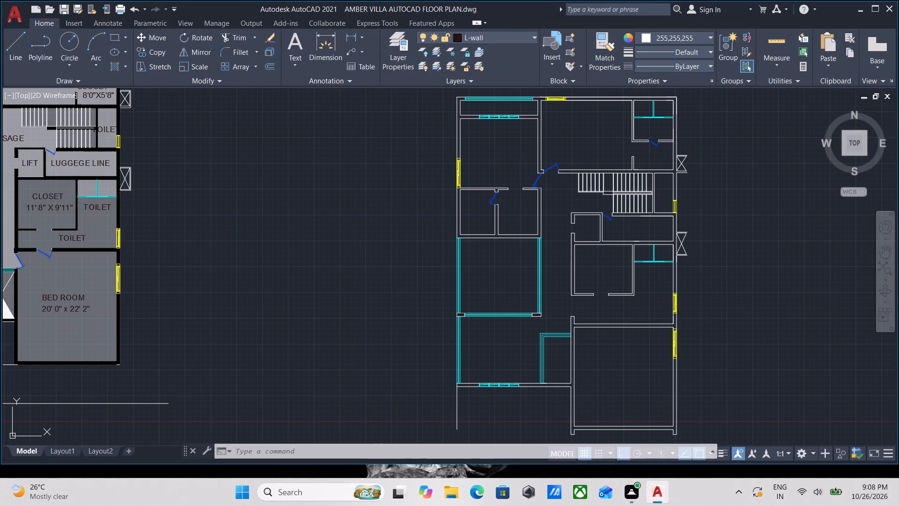
scroll(614, 321, down, 1)
middle_drag(628, 335, 621, 305)
scroll(605, 361, up, 1)
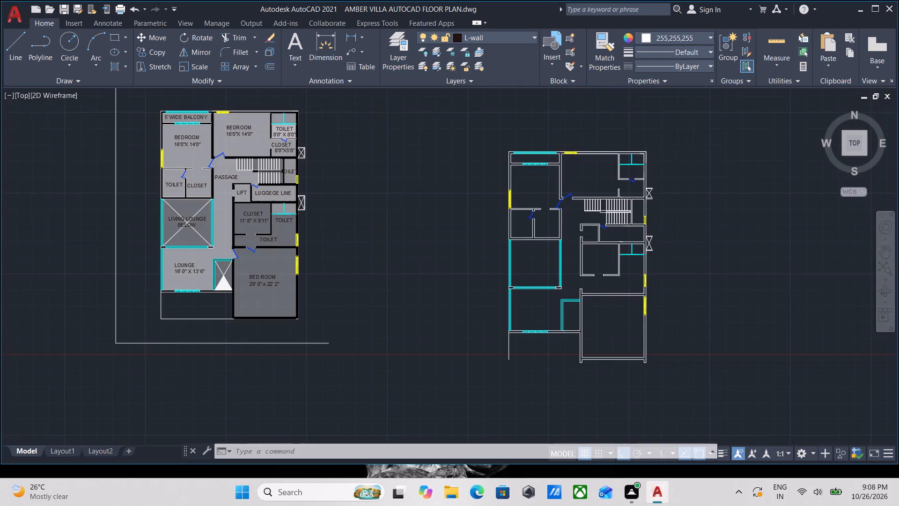
scroll(605, 361, up, 1)
middle_drag(612, 322, 674, 409)
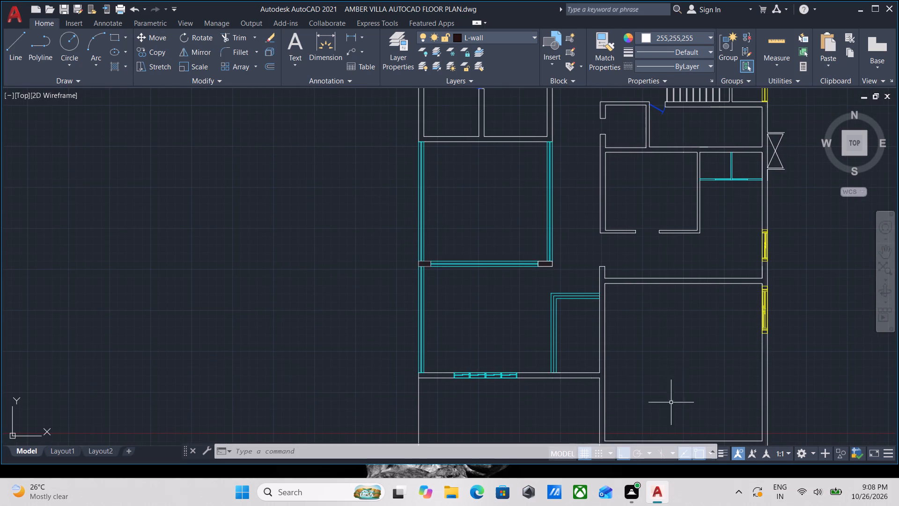
click(578, 328)
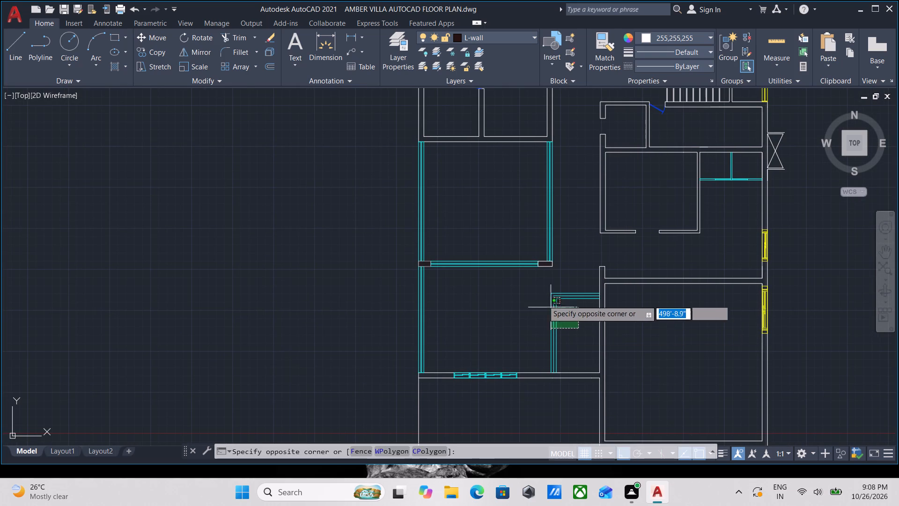
click(535, 288)
middle_drag(558, 324, 612, 355)
right_click(612, 355)
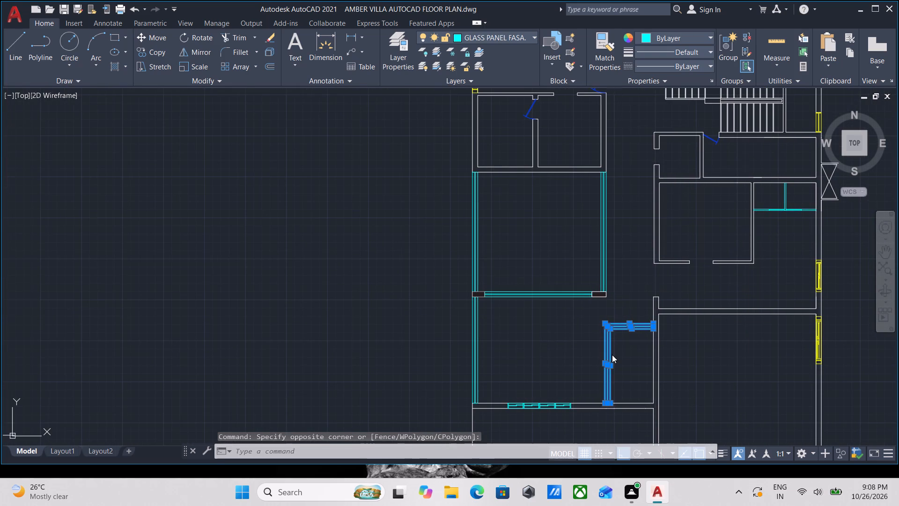
click(659, 151)
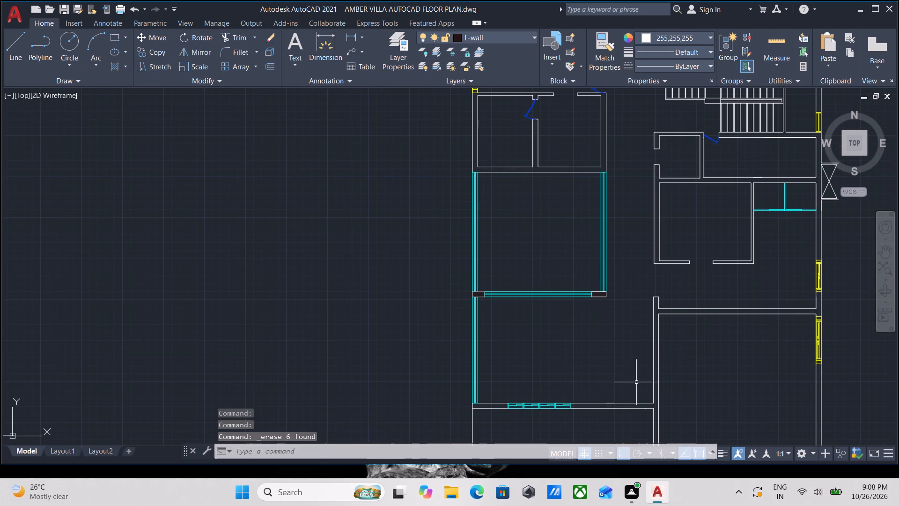
Examine the wall layout around the lounge, the passage and the large south-east bedroom.
middle_drag(698, 360, 636, 351)
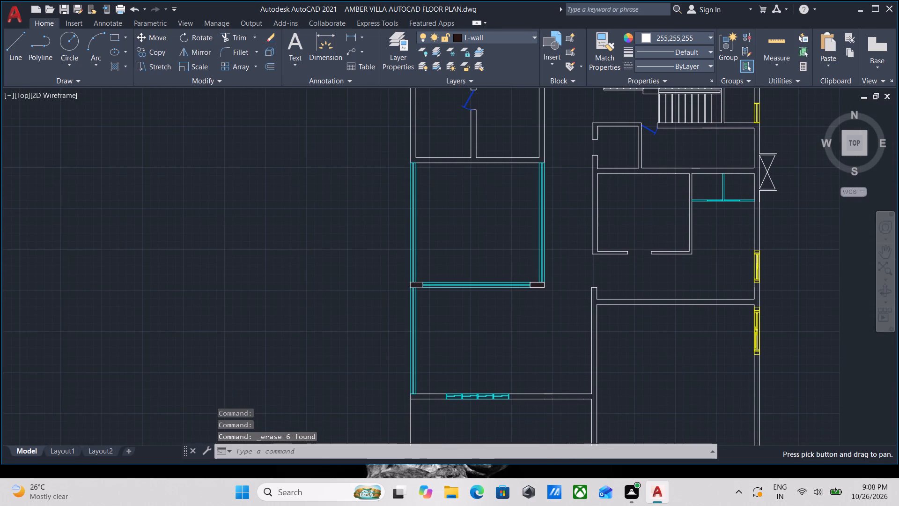
scroll(592, 278, up, 2)
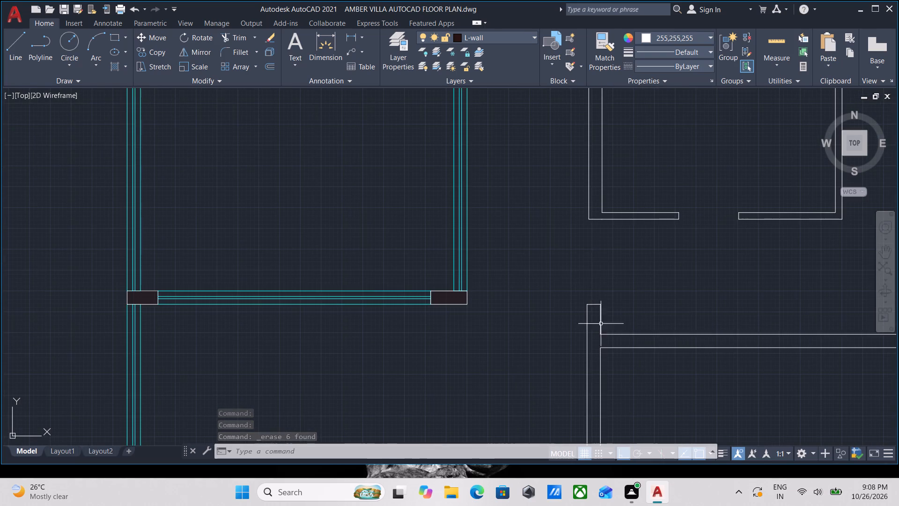
scroll(600, 320, up, 3)
scroll(582, 298, down, 1)
middle_drag(582, 298, 592, 319)
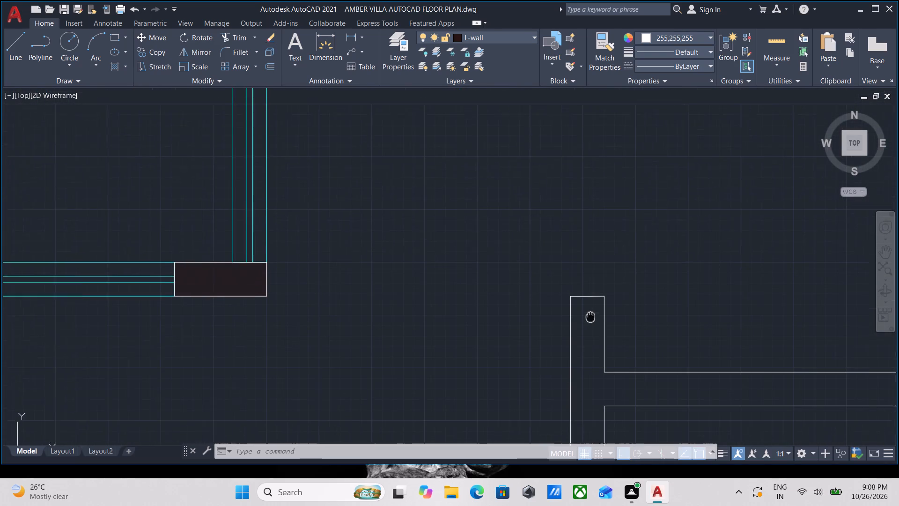
middle_drag(592, 319, 593, 320)
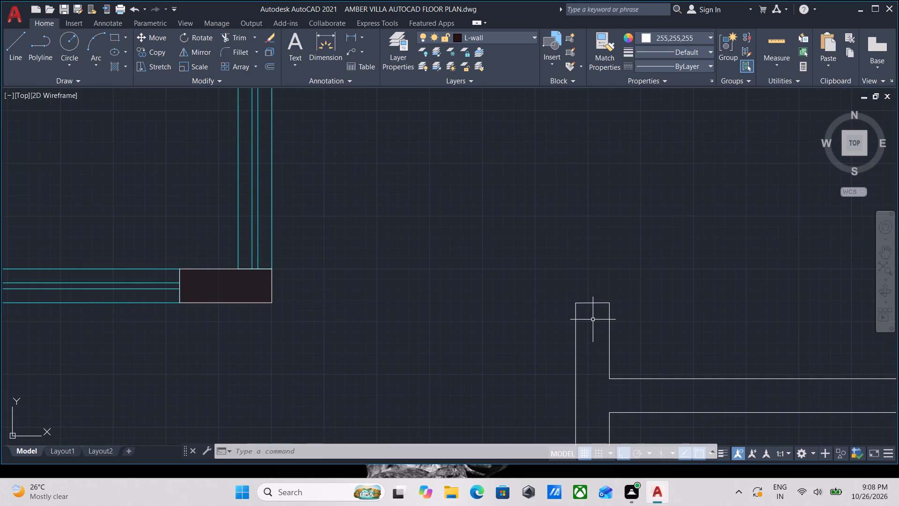
scroll(593, 320, down, 3)
middle_drag(593, 320, 585, 273)
scroll(582, 288, up, 2)
scroll(587, 281, down, 1)
middle_drag(587, 281, 587, 279)
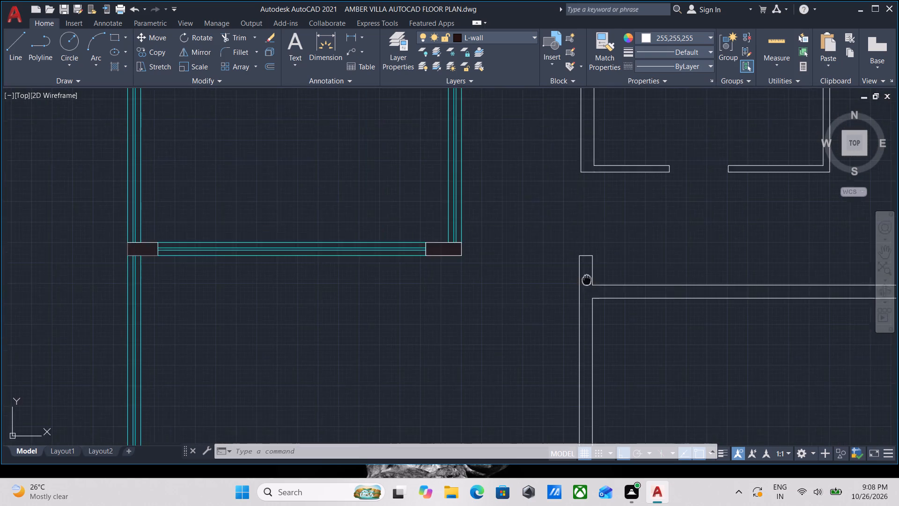
middle_drag(587, 279, 589, 238)
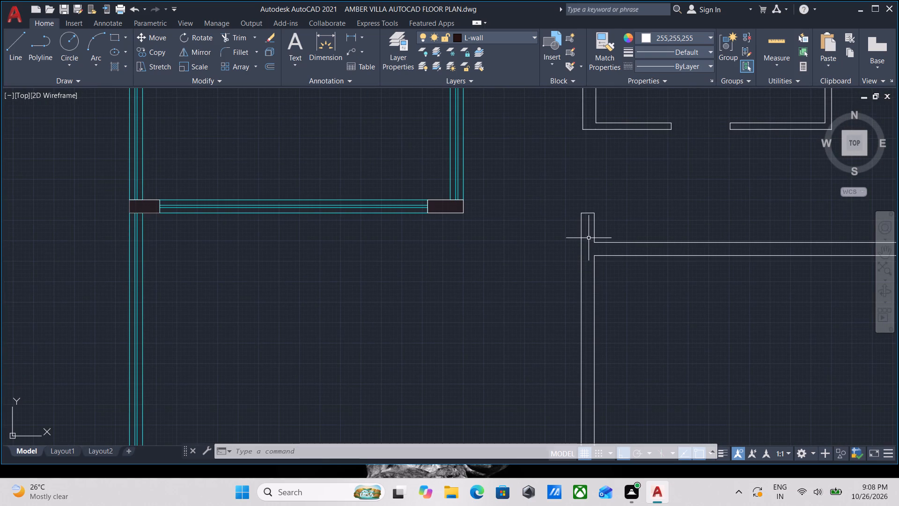
scroll(598, 263, up, 1)
scroll(598, 263, down, 2)
middle_drag(598, 263, 509, 215)
middle_drag(540, 354, 577, 317)
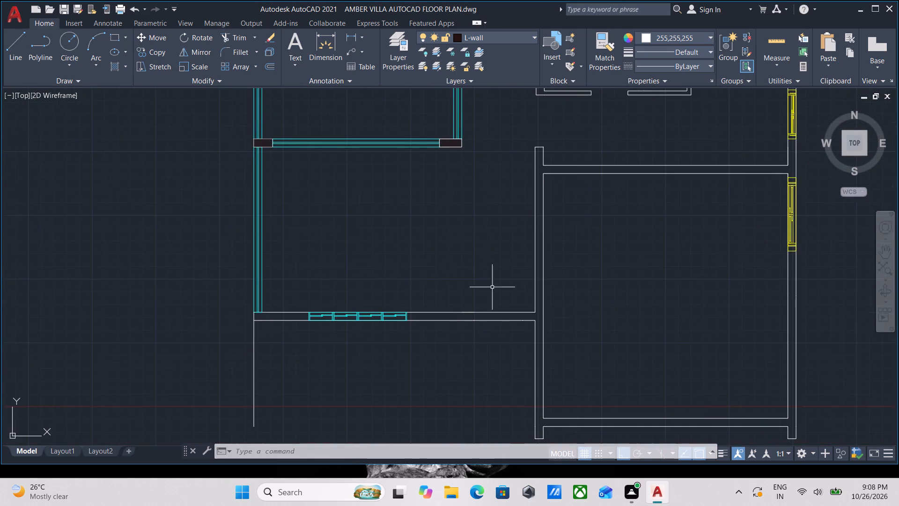
middle_drag(422, 254, 534, 364)
middle_drag(607, 285, 520, 424)
middle_drag(602, 305, 597, 374)
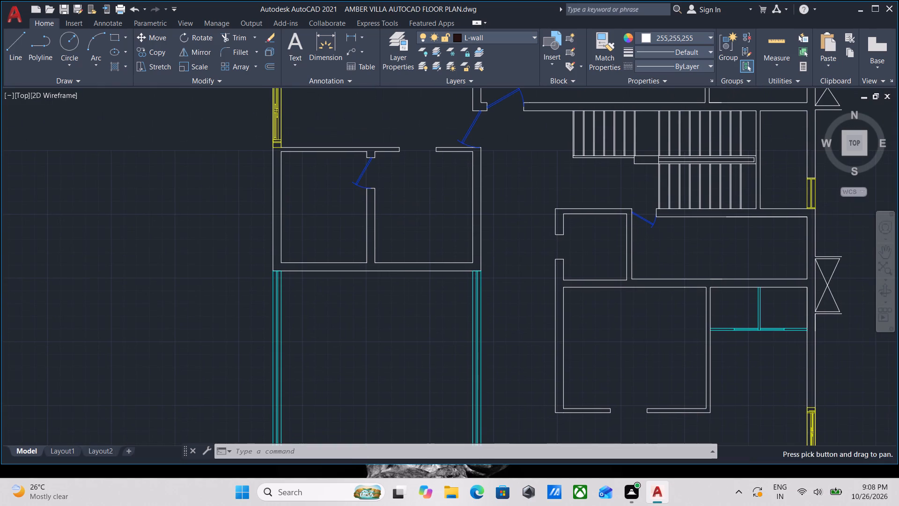
scroll(609, 392, down, 1)
middle_drag(609, 392, 511, 167)
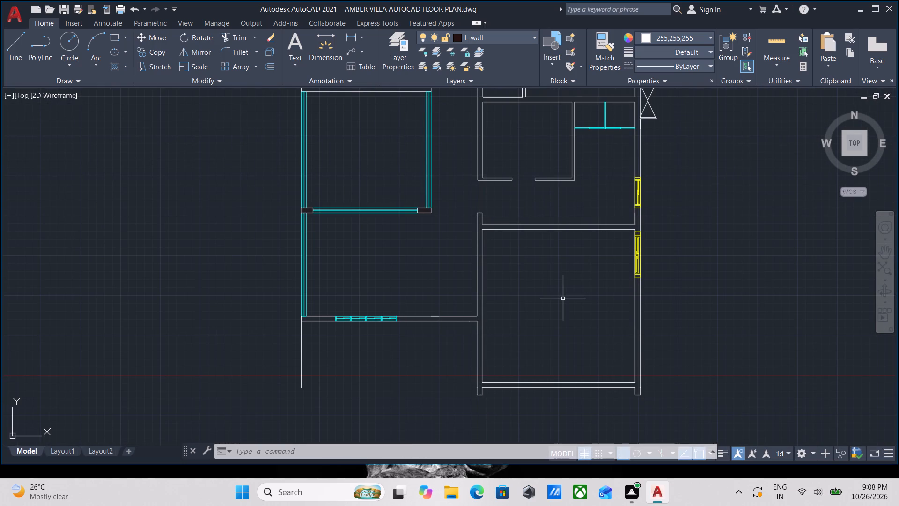
Offset the inner line of the large bedroom's south wall 14' north into the room.
middle_drag(556, 387, 569, 336)
scroll(569, 338, up, 2)
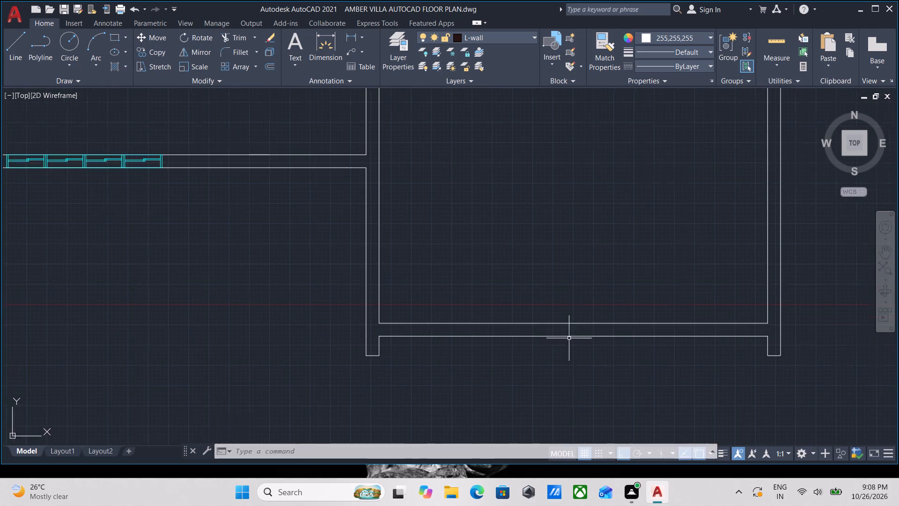
scroll(569, 338, up, 1)
drag(572, 329, 565, 322)
click(493, 252)
scroll(493, 252, down, 2)
middle_drag(493, 252, 512, 281)
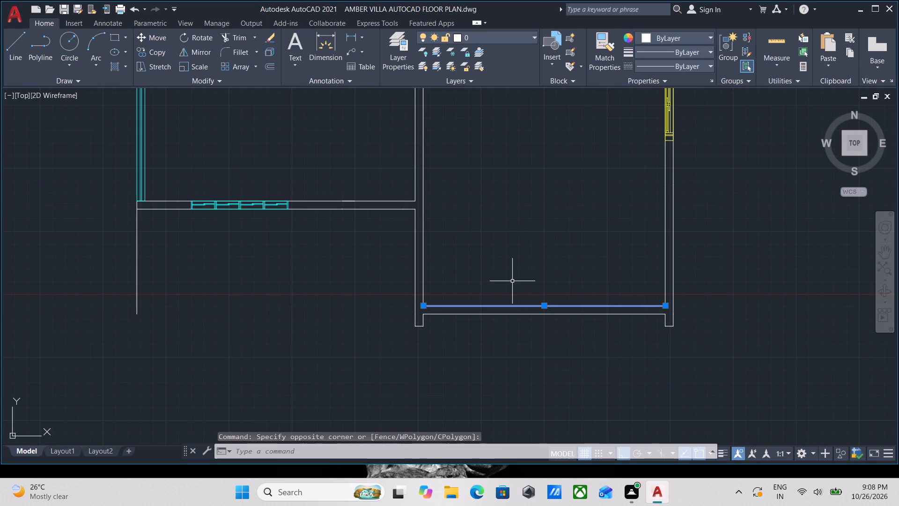
middle_drag(516, 279, 544, 336)
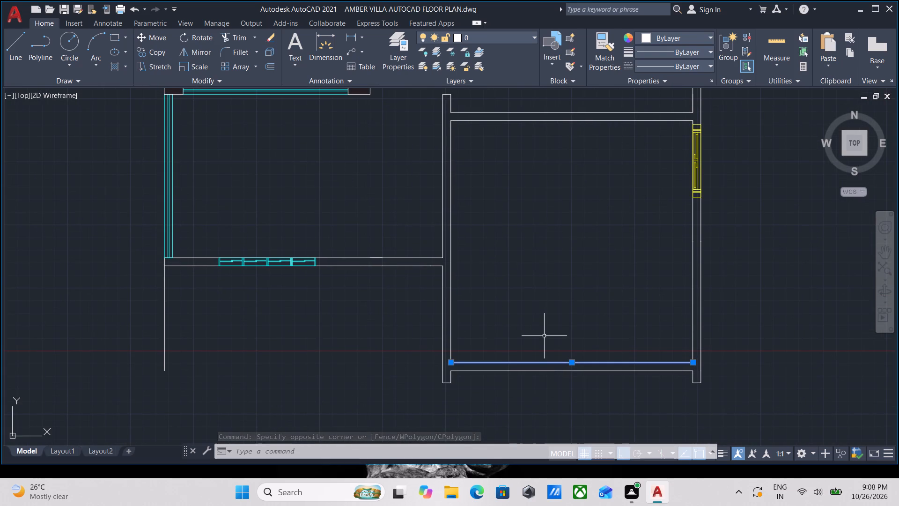
scroll(563, 294, down, 1)
middle_drag(563, 294, 590, 373)
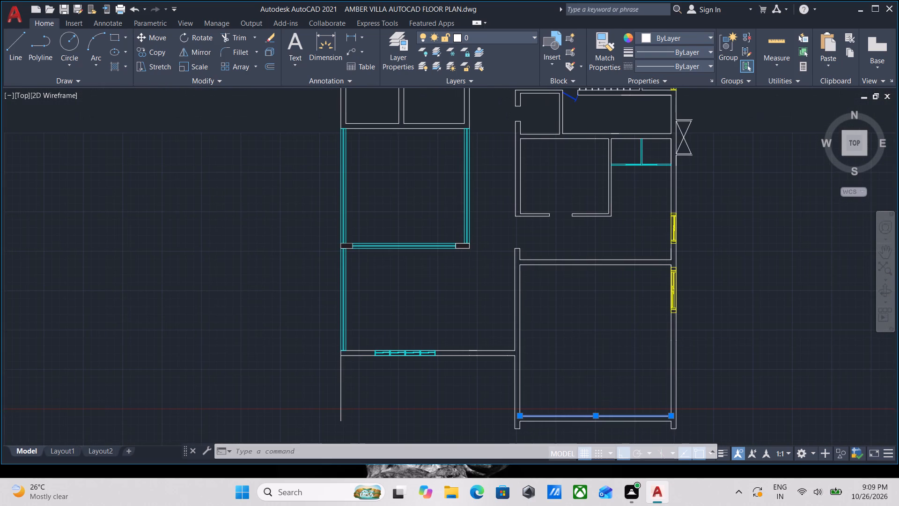
key(o)
key(Return)
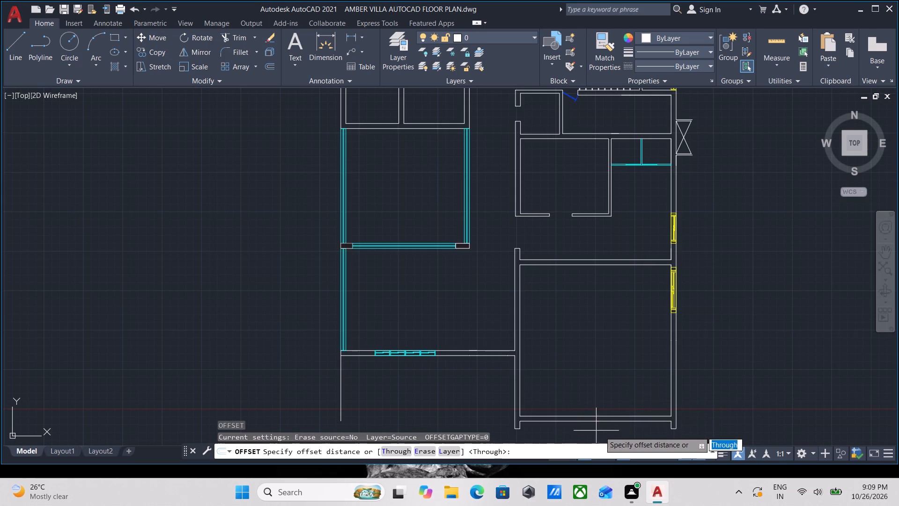
scroll(600, 432, up, 1)
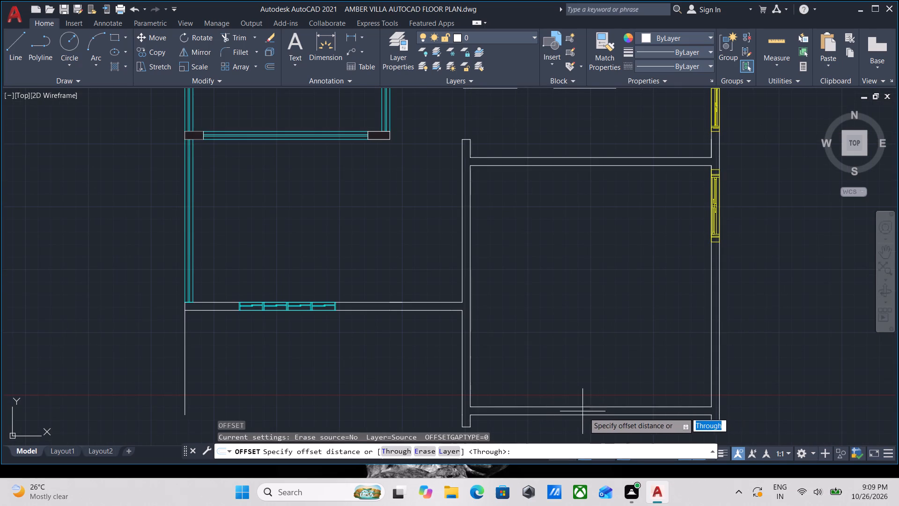
click(586, 409)
click(588, 372)
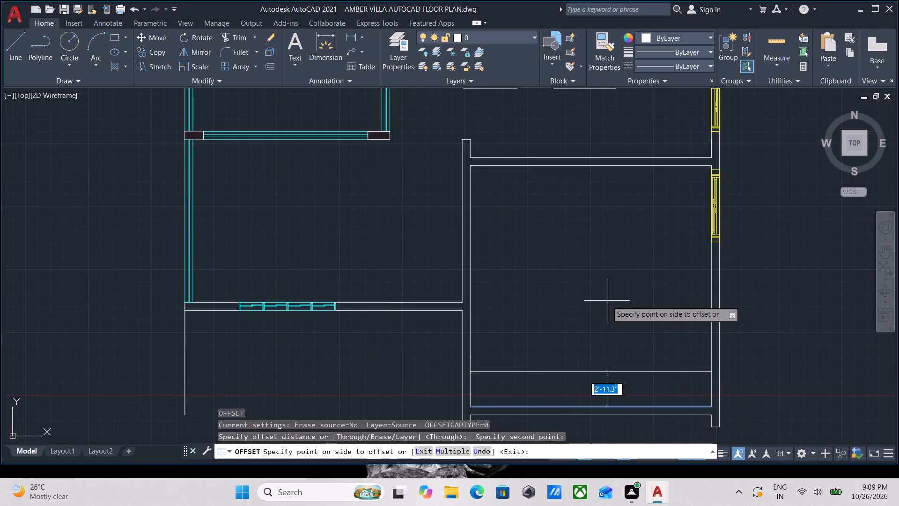
text(20)
key(BackSpace)
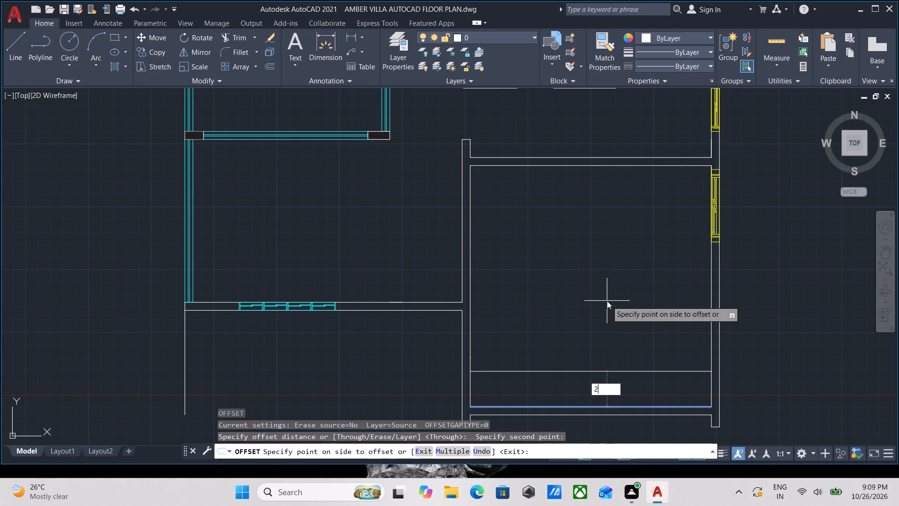
key(BackSpace)
text(14')
key(Return)
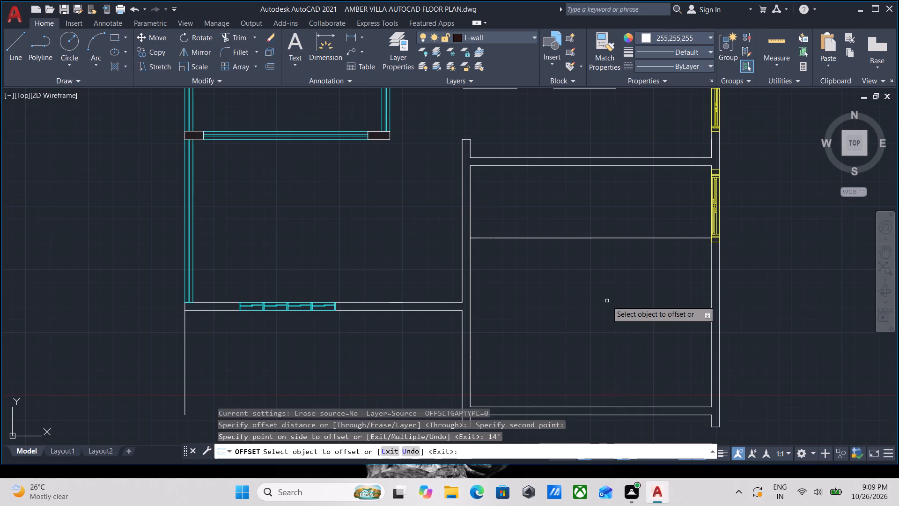
key(F1)
scroll(723, 235, up, 2)
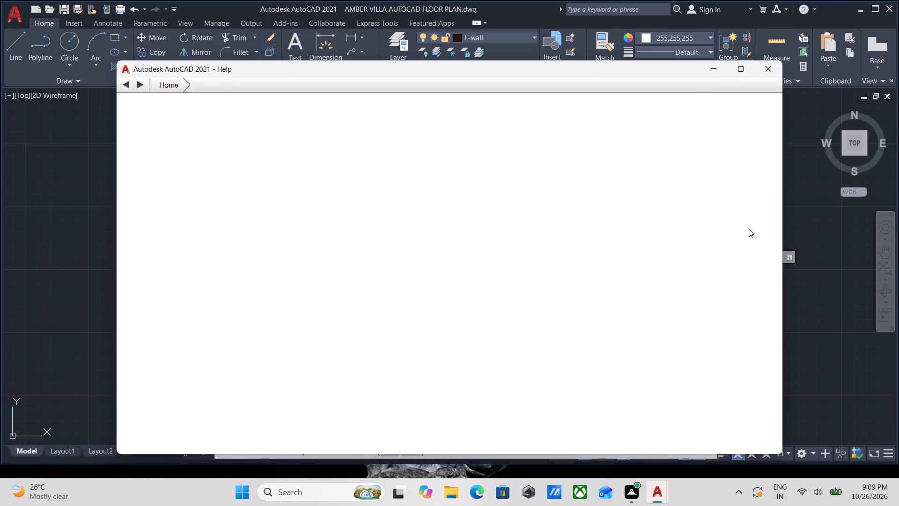
click(781, 73)
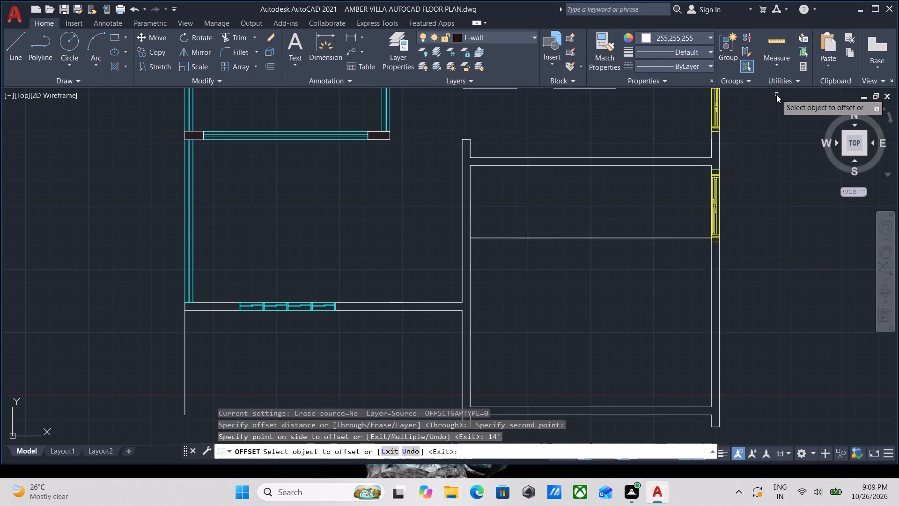
scroll(776, 94, up, 2)
key(Escape)
Move the yellow window in the large bedroom's east wall about 9' south, below the new line.
middle_drag(680, 225, 664, 41)
scroll(585, 293, up, 1)
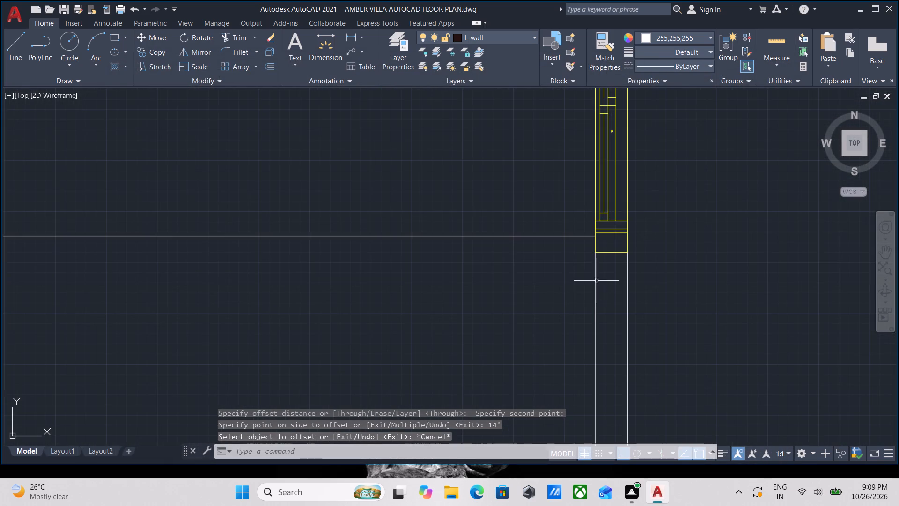
drag(606, 280, 606, 265)
click(600, 222)
scroll(600, 222, down, 2)
middle_drag(600, 222, 608, 252)
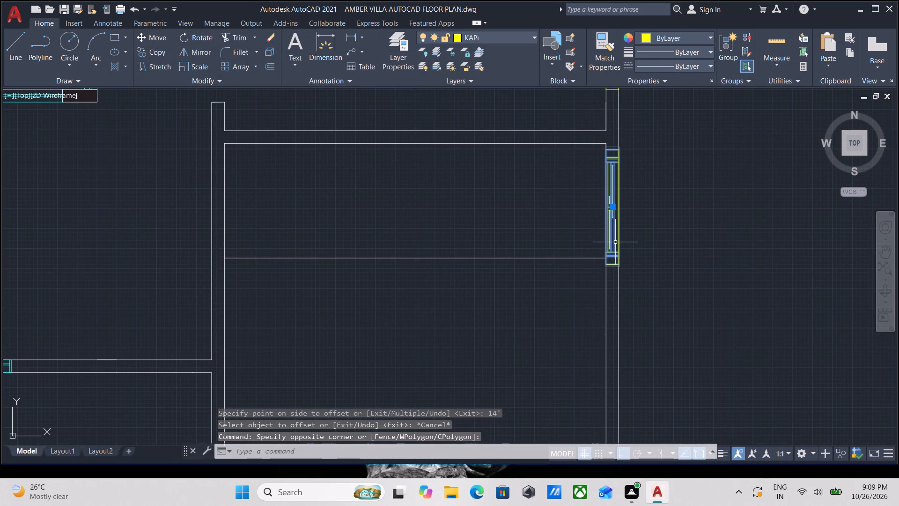
key(m)
key(Return)
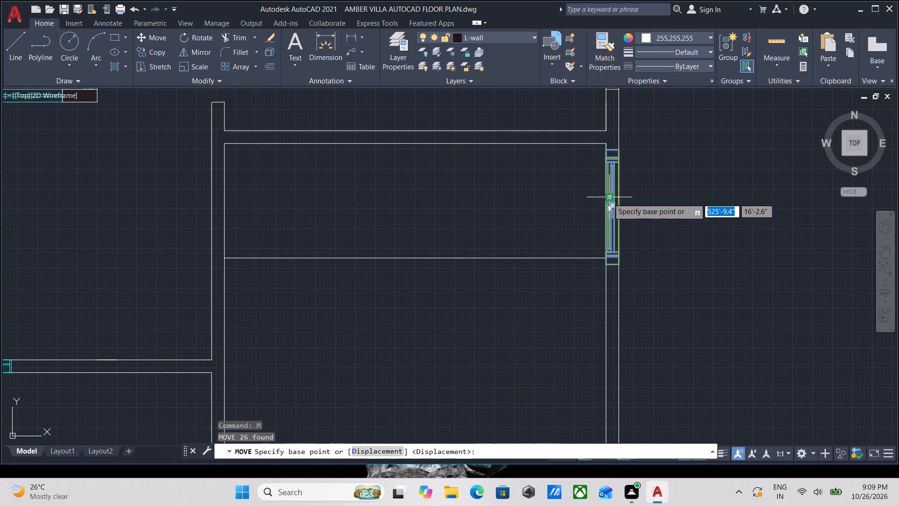
scroll(608, 199, up, 2)
click(597, 212)
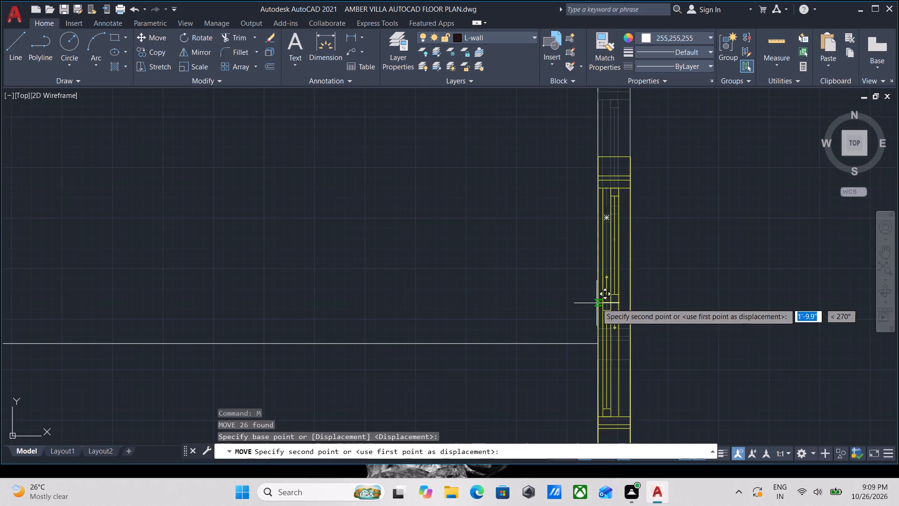
middle_drag(597, 303, 611, 117)
scroll(602, 156, down, 1)
scroll(596, 297, down, 1)
middle_drag(596, 297, 604, 230)
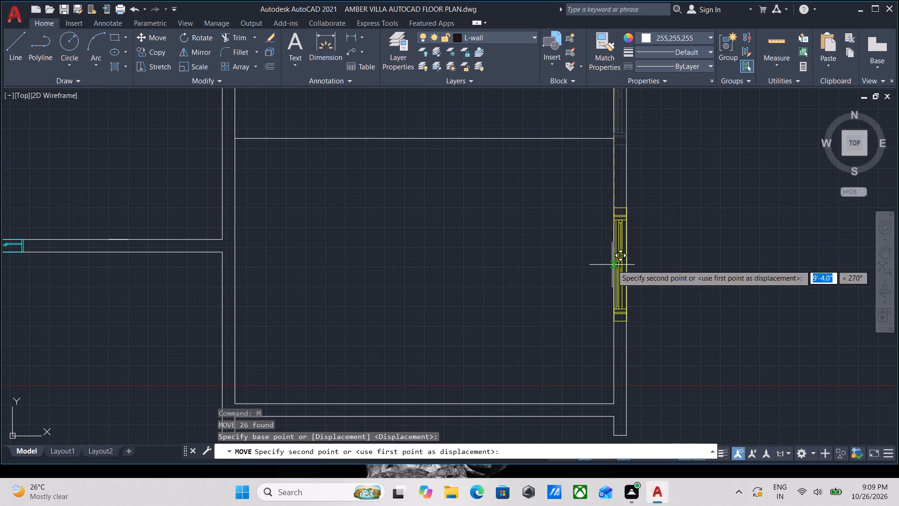
click(613, 257)
Offset the new dividing line in the large bedroom 8" north to form the partition wall's second face.
scroll(472, 163, down, 1)
middle_drag(479, 175, 514, 226)
key(Escape)
drag(514, 226, 507, 217)
click(444, 165)
key(o)
key(Return)
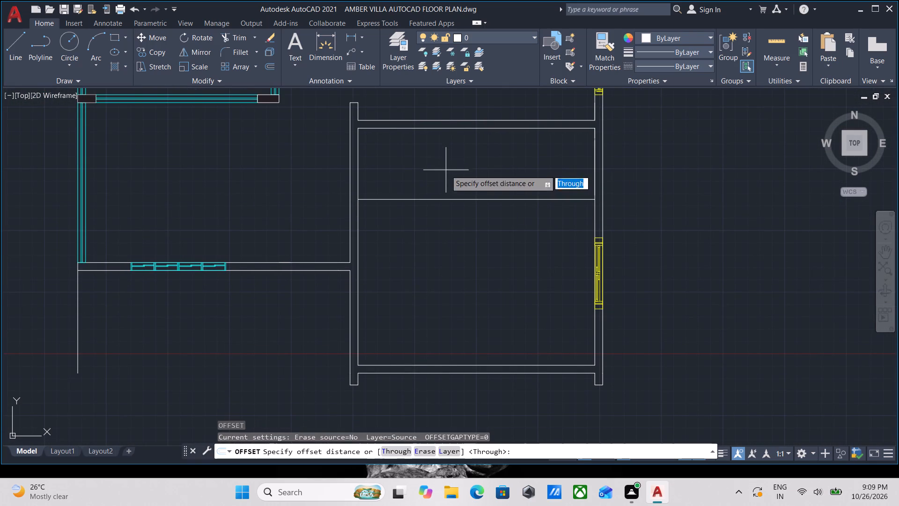
click(476, 201)
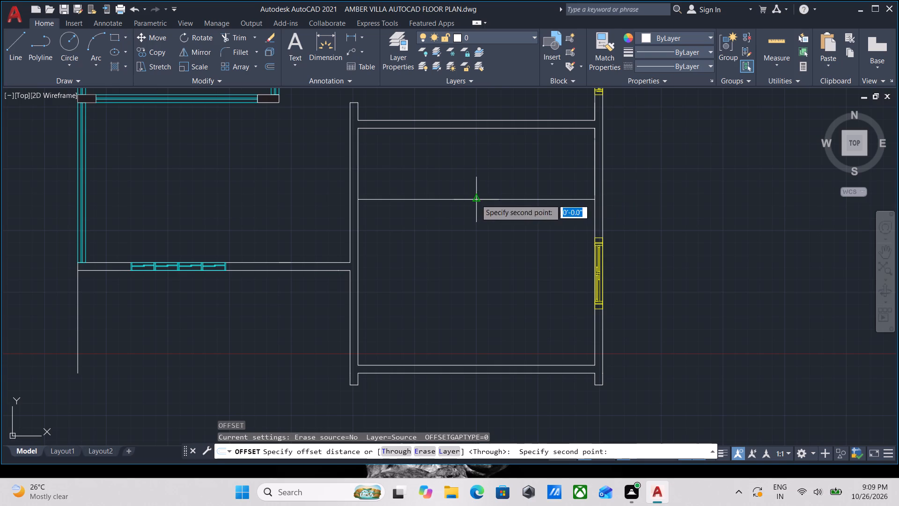
click(477, 165)
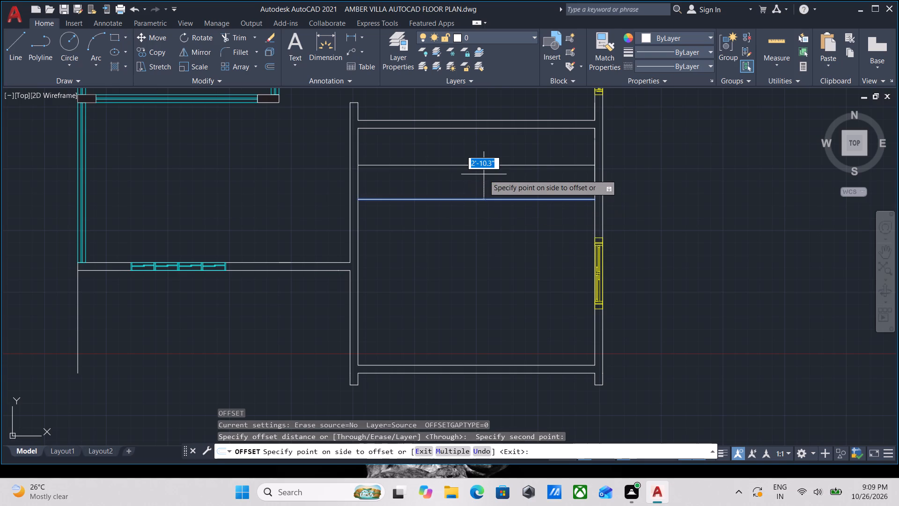
key(2)
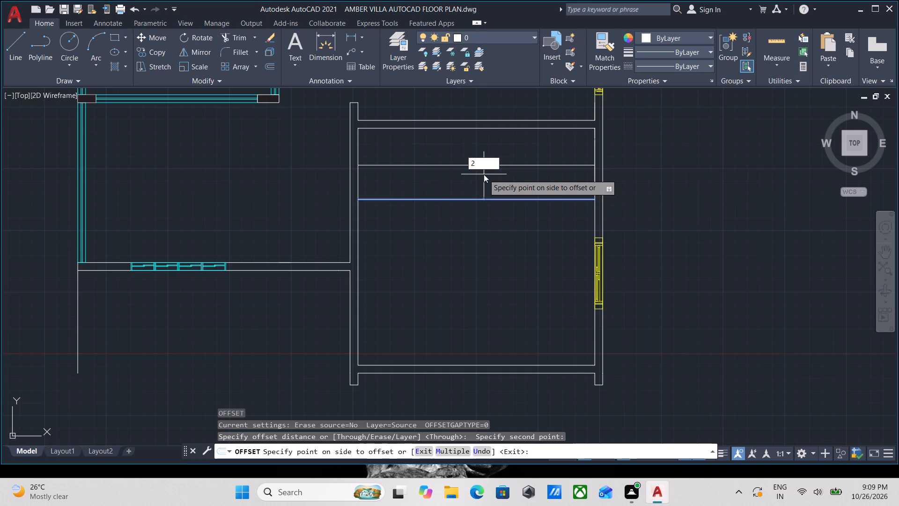
key(shift+quotedbl)
key(BackSpace)
key(BackSpace)
key(BackSpace)
key(8)
key(shift+quotedbl)
key(Return)
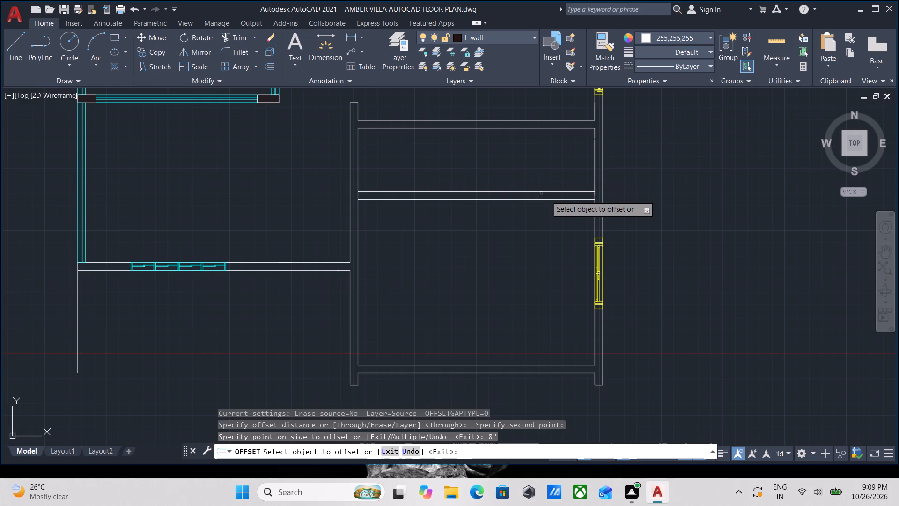
scroll(590, 184, up, 1)
middle_drag(574, 179, 588, 201)
key(Escape)
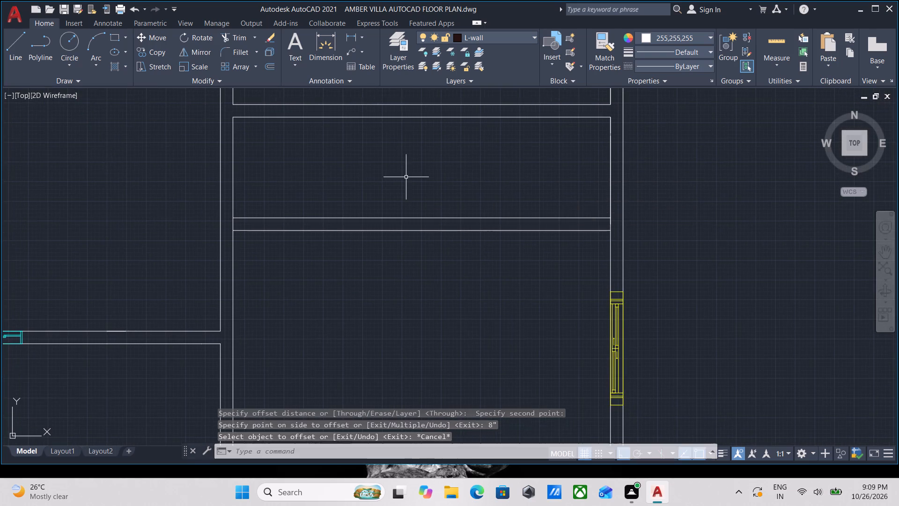
Trim the inner line of the bedroom's west wall between the two faces of the new partition.
scroll(405, 177, down, 1)
middle_drag(405, 177, 457, 216)
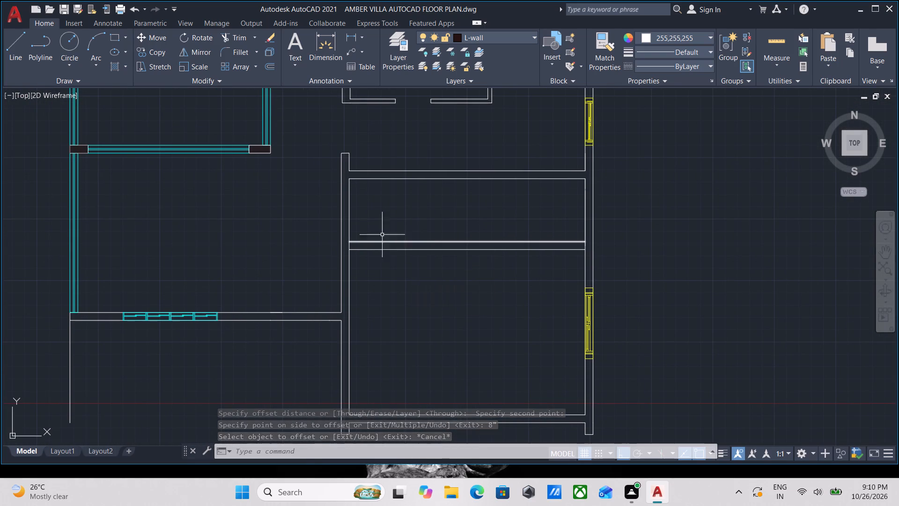
scroll(371, 228, up, 1)
middle_drag(337, 219, 378, 243)
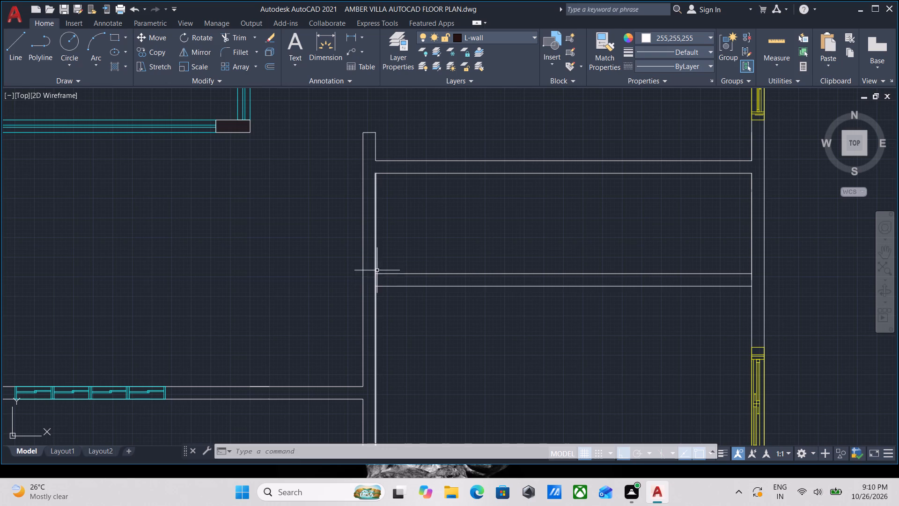
text(TR)
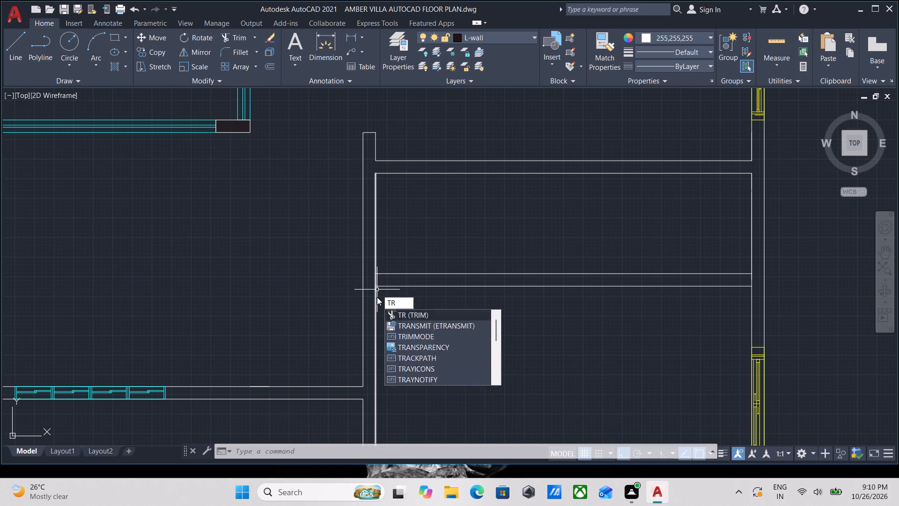
key(Return)
scroll(374, 290, up, 2)
click(391, 265)
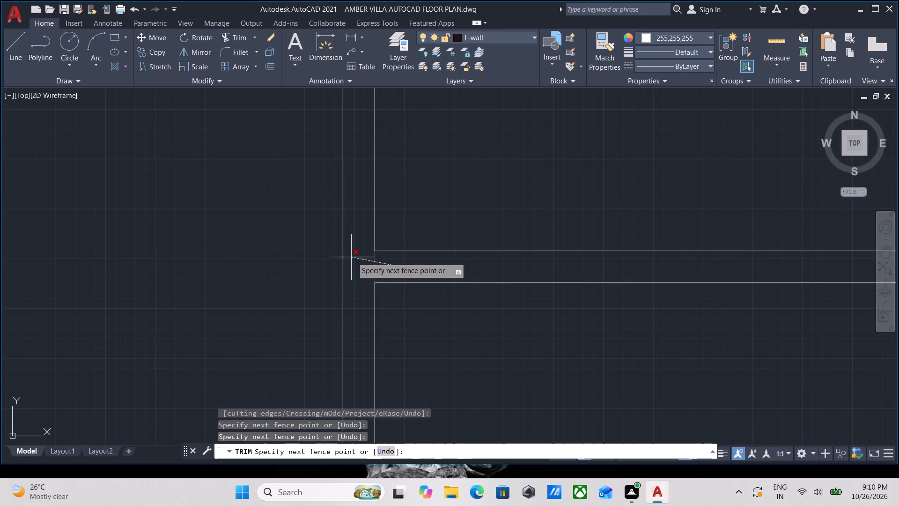
click(352, 257)
key(Escape)
Erase the inner line of the west wall between the new partition and the bedroom's north wall.
scroll(387, 226, down, 1)
middle_drag(387, 227, 415, 281)
middle_drag(424, 232, 426, 243)
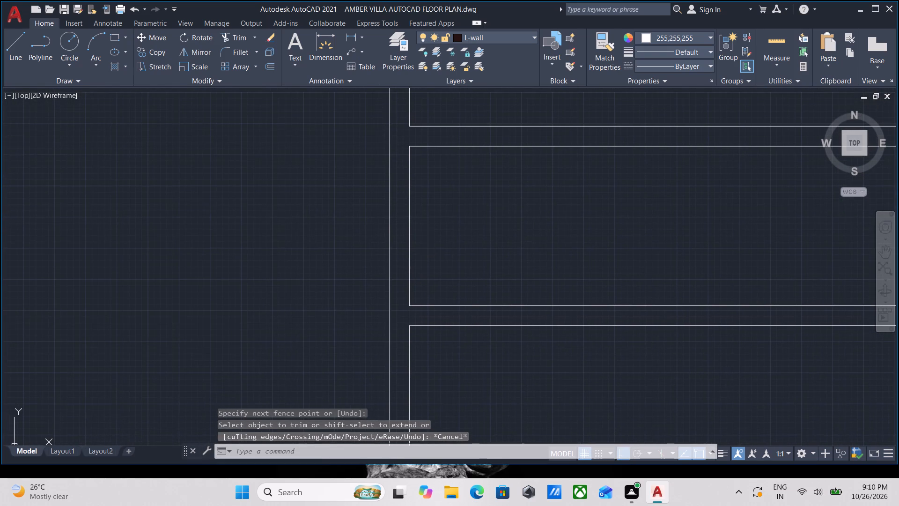
drag(426, 243, 420, 239)
click(393, 213)
right_click(393, 213)
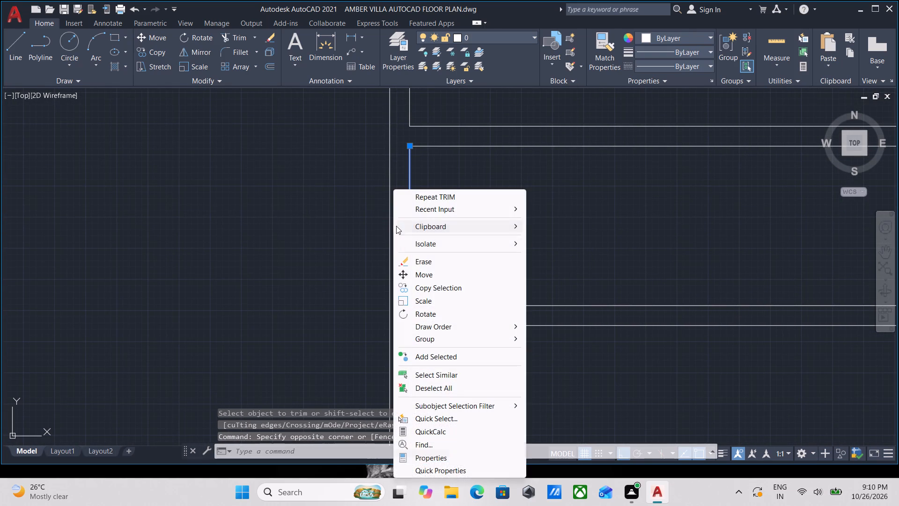
click(426, 265)
click(405, 252)
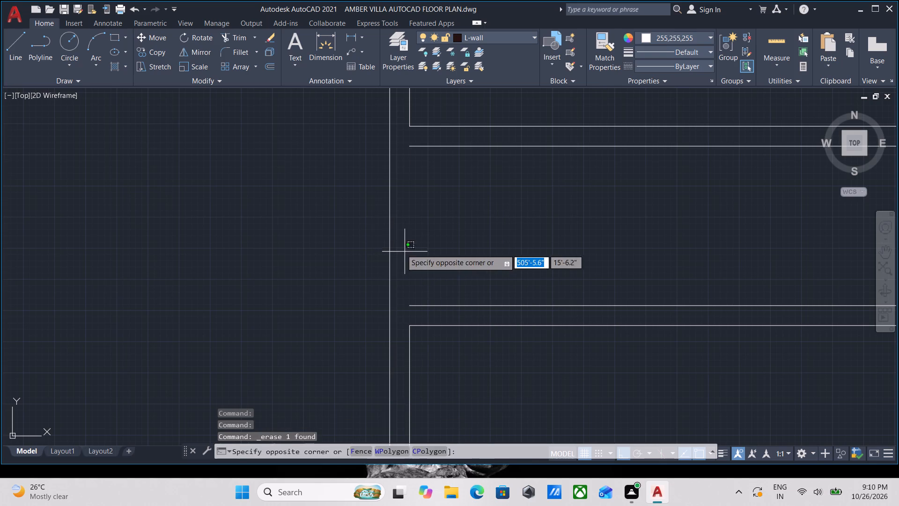
click(390, 243)
key(Escape)
Examine the wall layout around the strip north of the new partition and the adjoining lounge.
scroll(433, 245, down, 3)
middle_drag(432, 245, 332, 245)
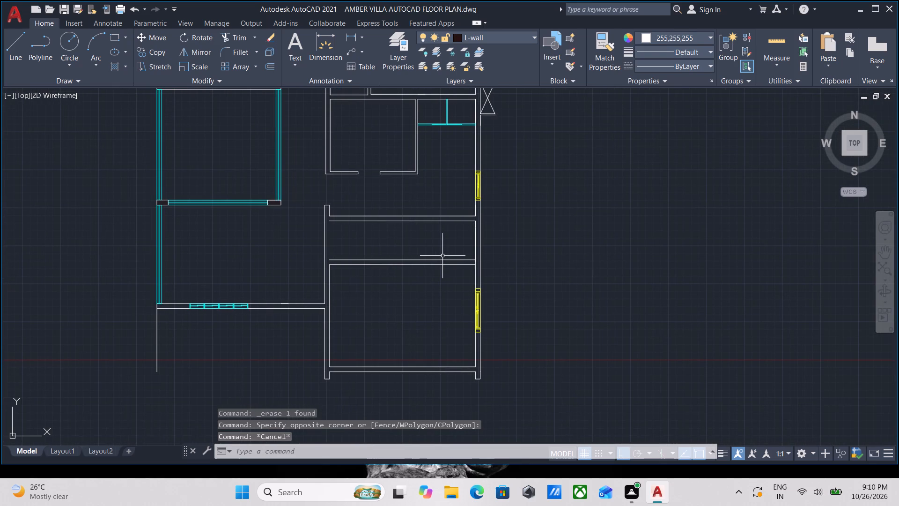
scroll(473, 253, down, 1)
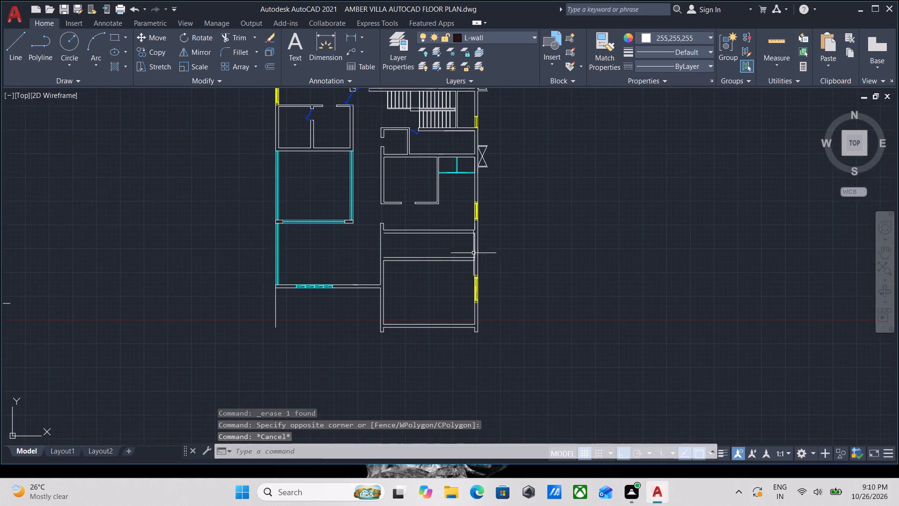
middle_drag(473, 253, 497, 270)
scroll(409, 244, up, 3)
scroll(414, 284, down, 1)
middle_drag(414, 284, 433, 269)
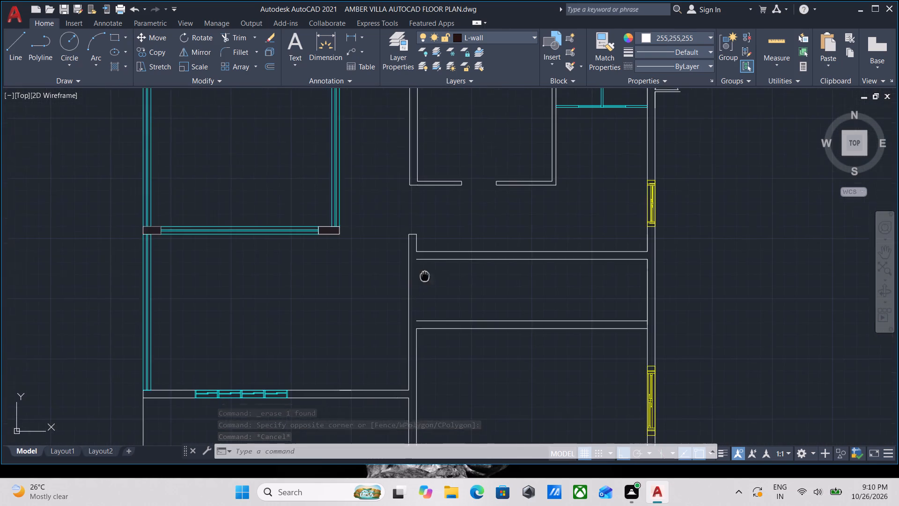
middle_drag(433, 269, 444, 262)
scroll(436, 297, up, 2)
scroll(449, 270, down, 2)
middle_drag(449, 270, 449, 313)
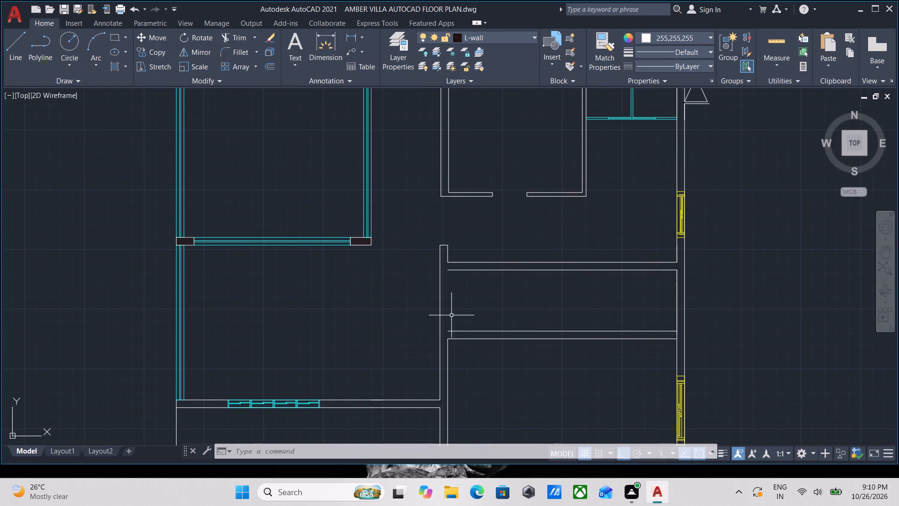
scroll(441, 327, up, 1)
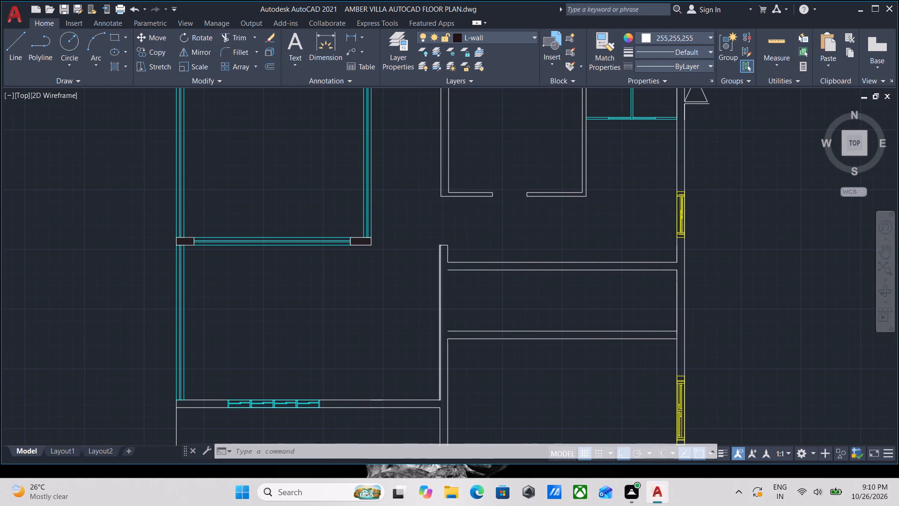
middle_drag(441, 327, 451, 315)
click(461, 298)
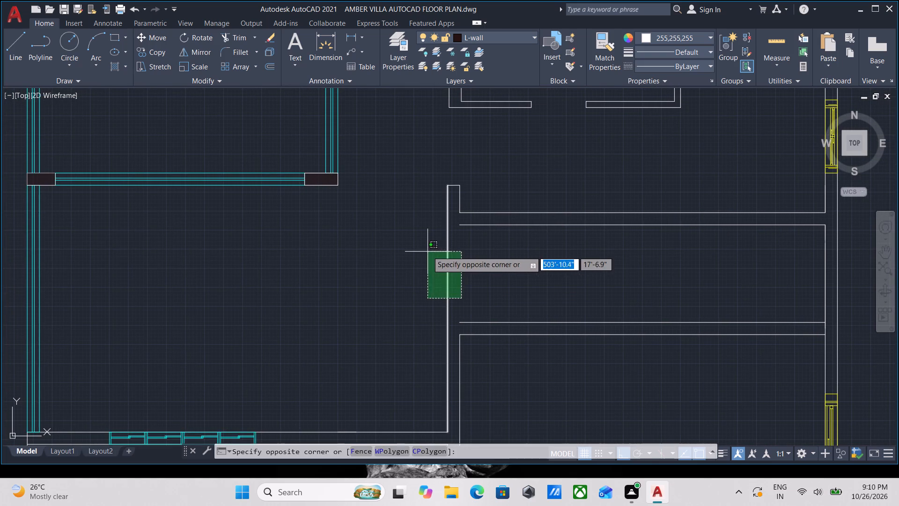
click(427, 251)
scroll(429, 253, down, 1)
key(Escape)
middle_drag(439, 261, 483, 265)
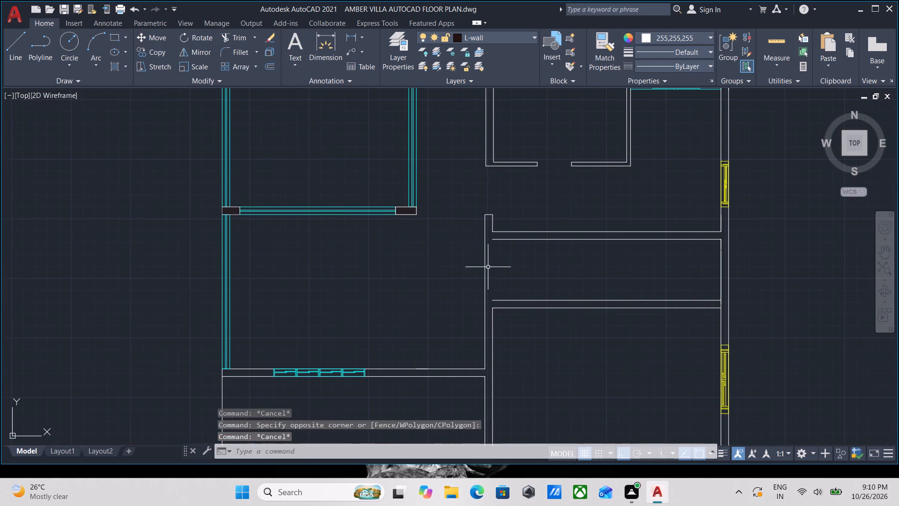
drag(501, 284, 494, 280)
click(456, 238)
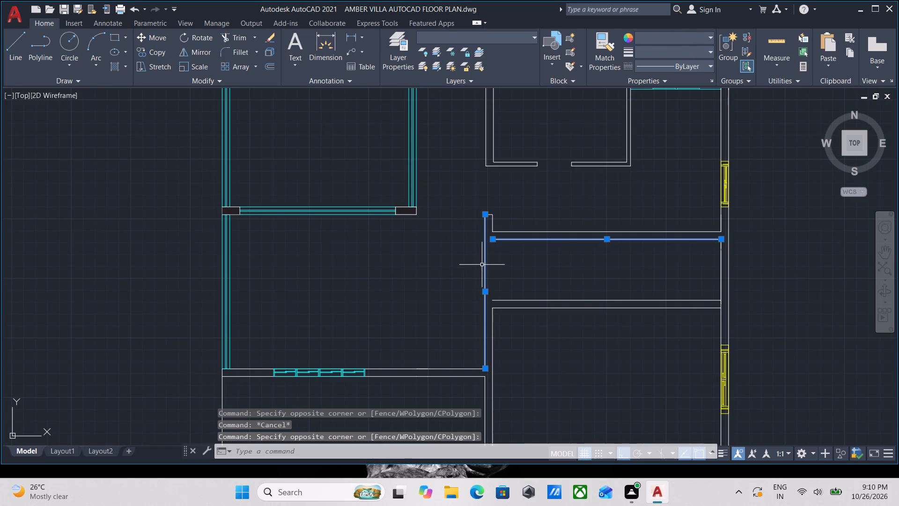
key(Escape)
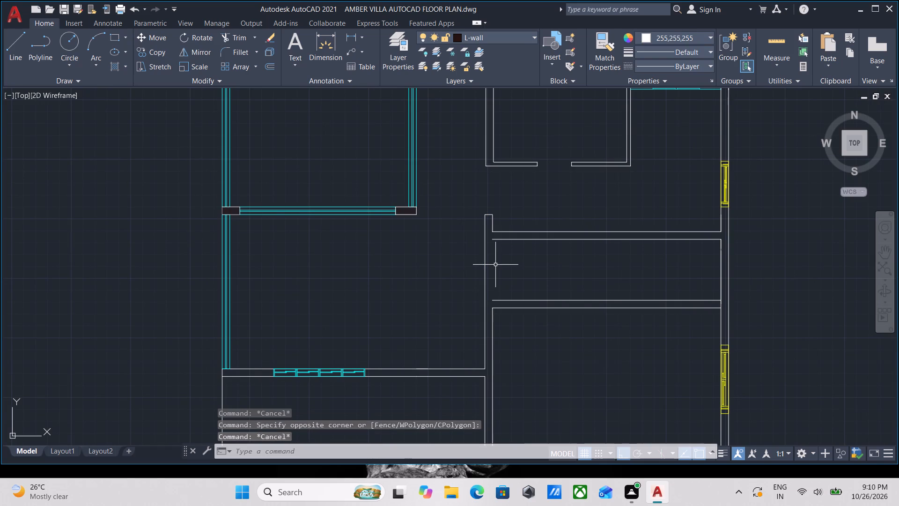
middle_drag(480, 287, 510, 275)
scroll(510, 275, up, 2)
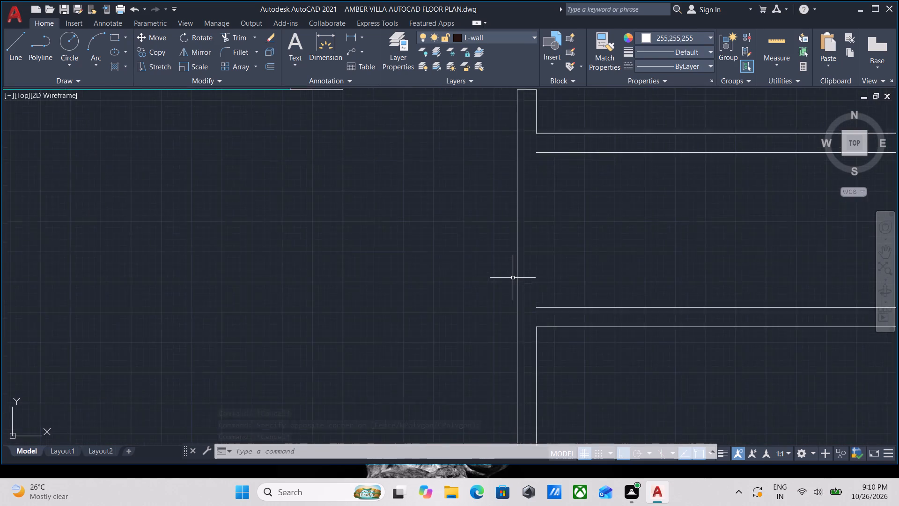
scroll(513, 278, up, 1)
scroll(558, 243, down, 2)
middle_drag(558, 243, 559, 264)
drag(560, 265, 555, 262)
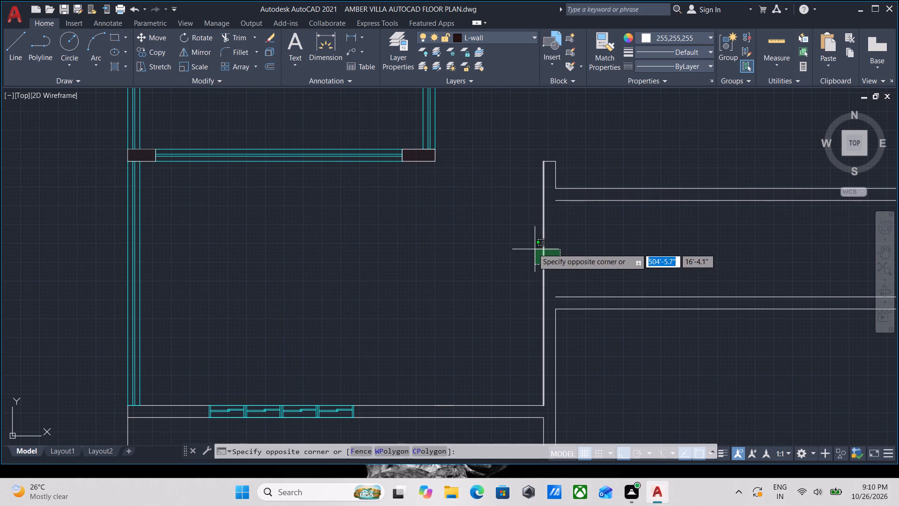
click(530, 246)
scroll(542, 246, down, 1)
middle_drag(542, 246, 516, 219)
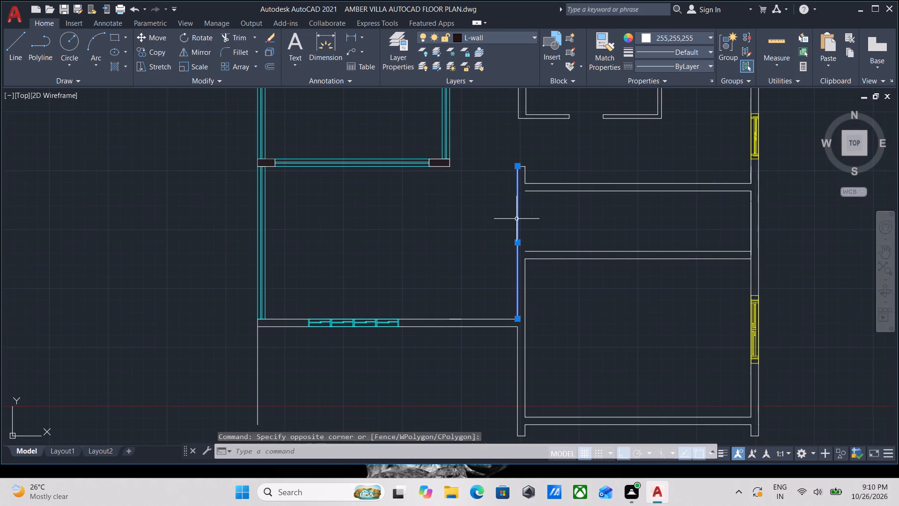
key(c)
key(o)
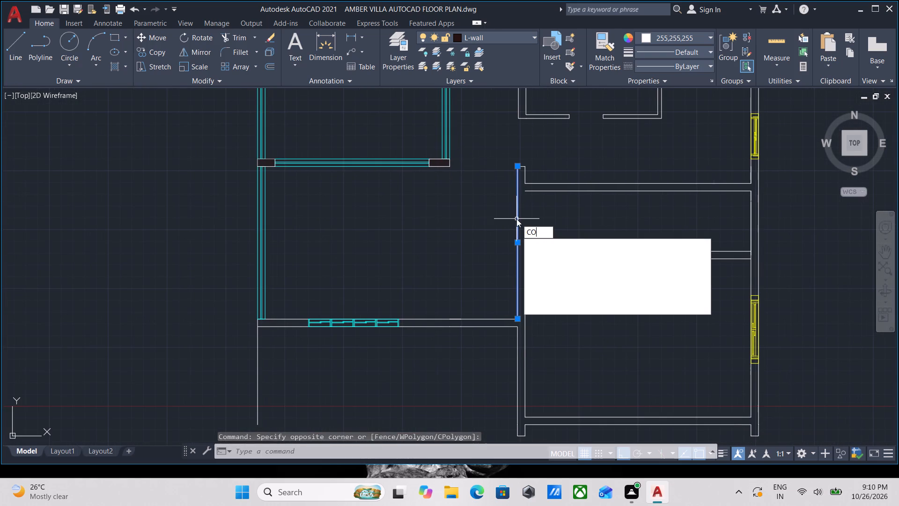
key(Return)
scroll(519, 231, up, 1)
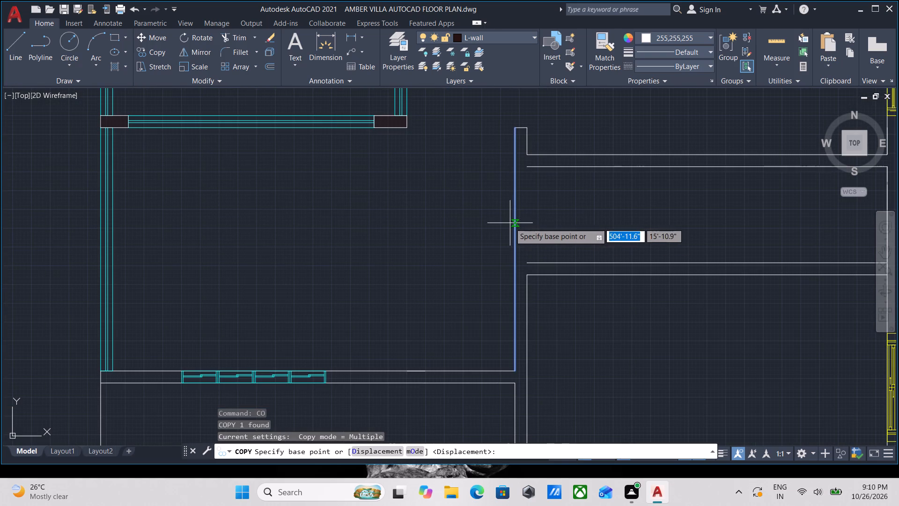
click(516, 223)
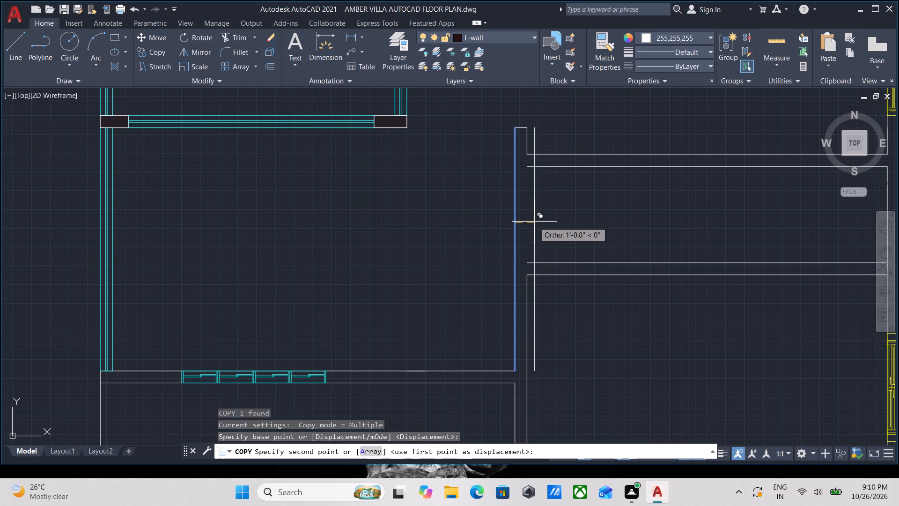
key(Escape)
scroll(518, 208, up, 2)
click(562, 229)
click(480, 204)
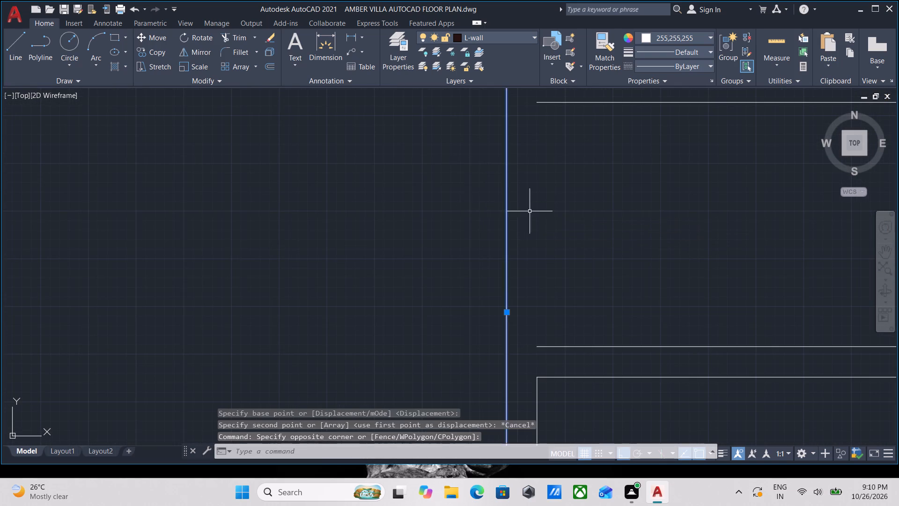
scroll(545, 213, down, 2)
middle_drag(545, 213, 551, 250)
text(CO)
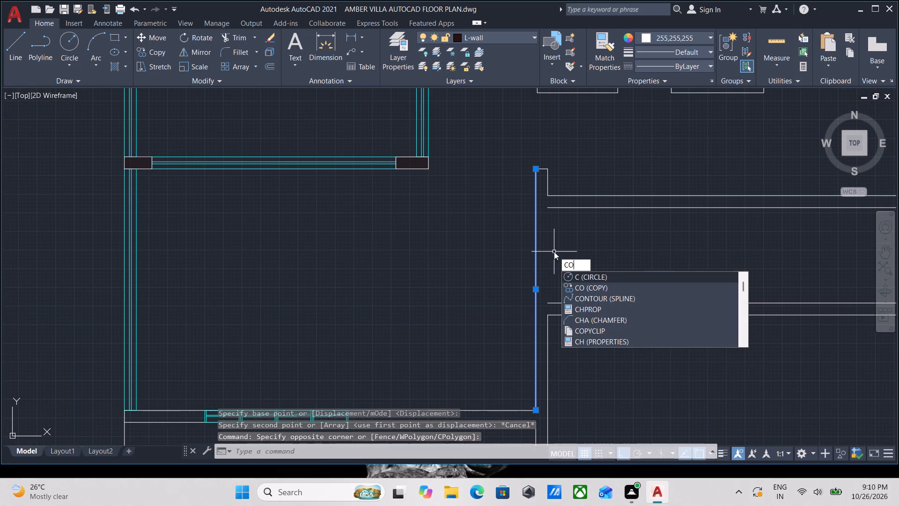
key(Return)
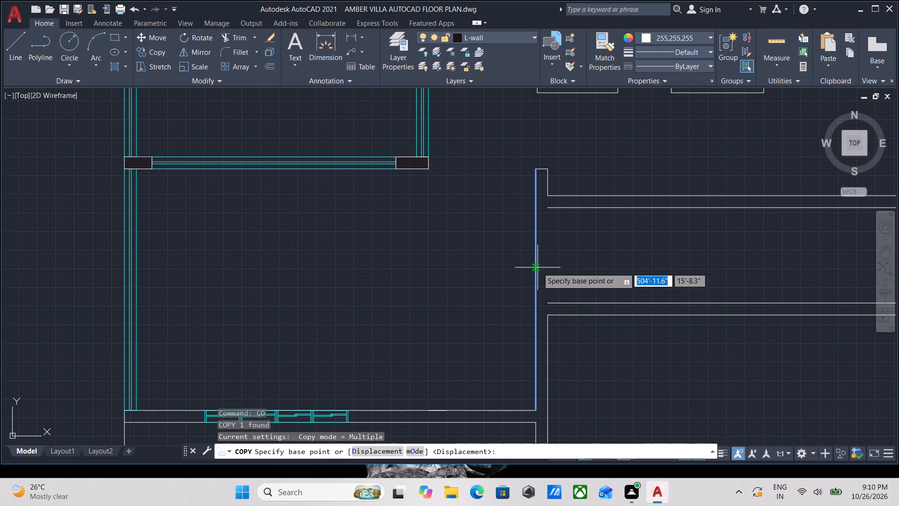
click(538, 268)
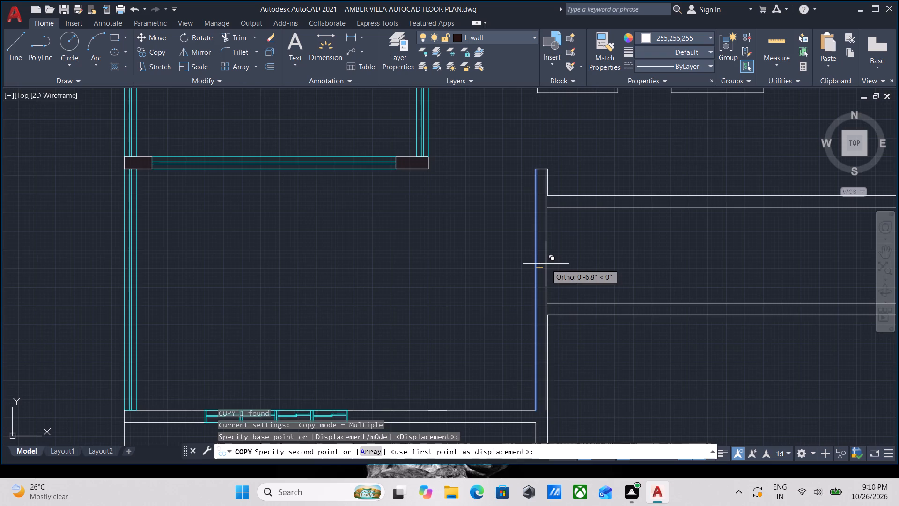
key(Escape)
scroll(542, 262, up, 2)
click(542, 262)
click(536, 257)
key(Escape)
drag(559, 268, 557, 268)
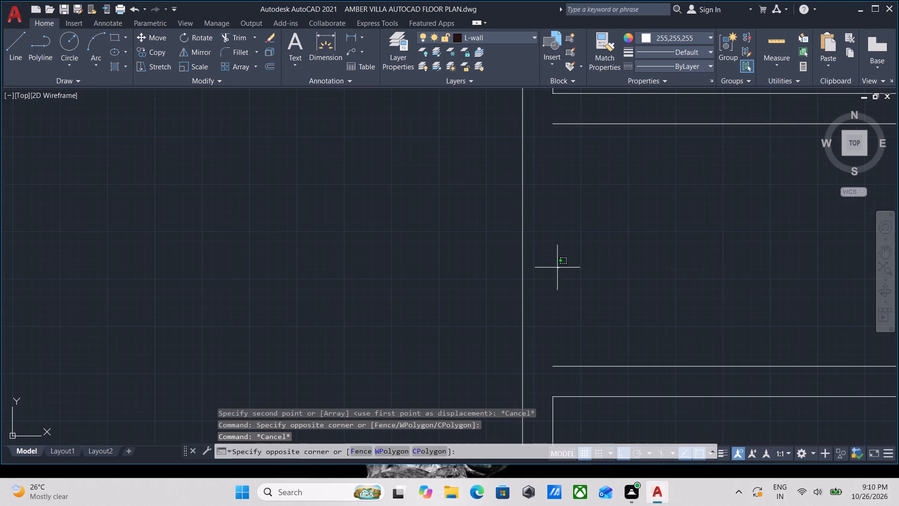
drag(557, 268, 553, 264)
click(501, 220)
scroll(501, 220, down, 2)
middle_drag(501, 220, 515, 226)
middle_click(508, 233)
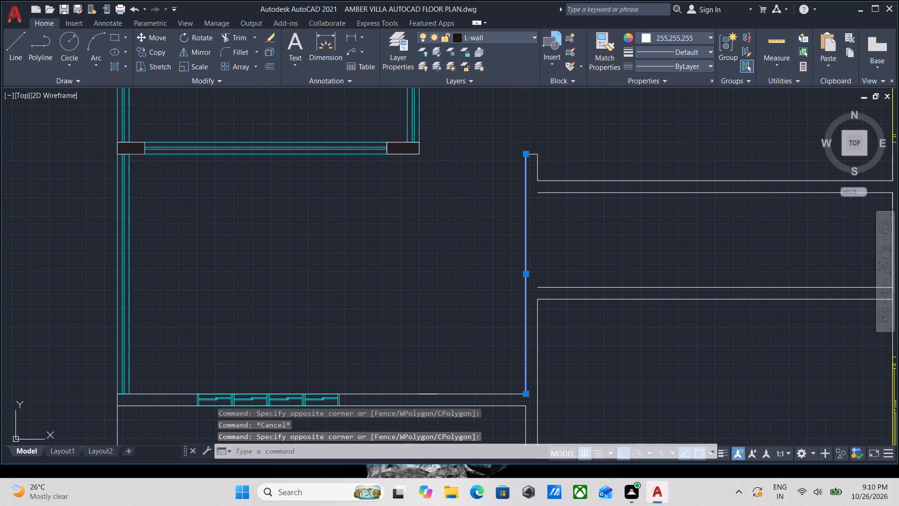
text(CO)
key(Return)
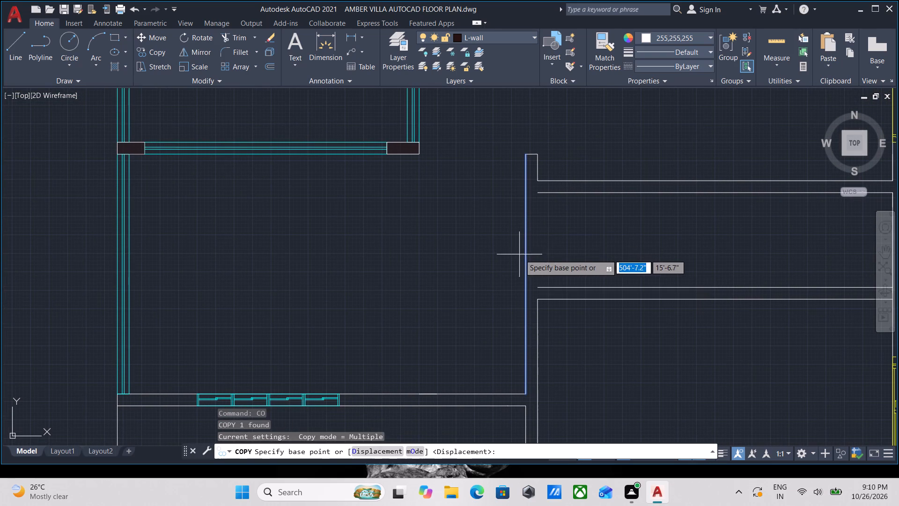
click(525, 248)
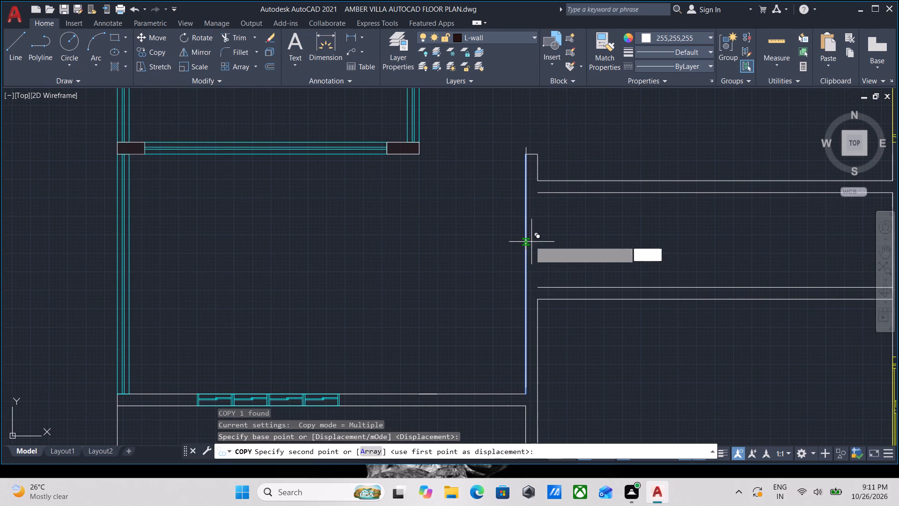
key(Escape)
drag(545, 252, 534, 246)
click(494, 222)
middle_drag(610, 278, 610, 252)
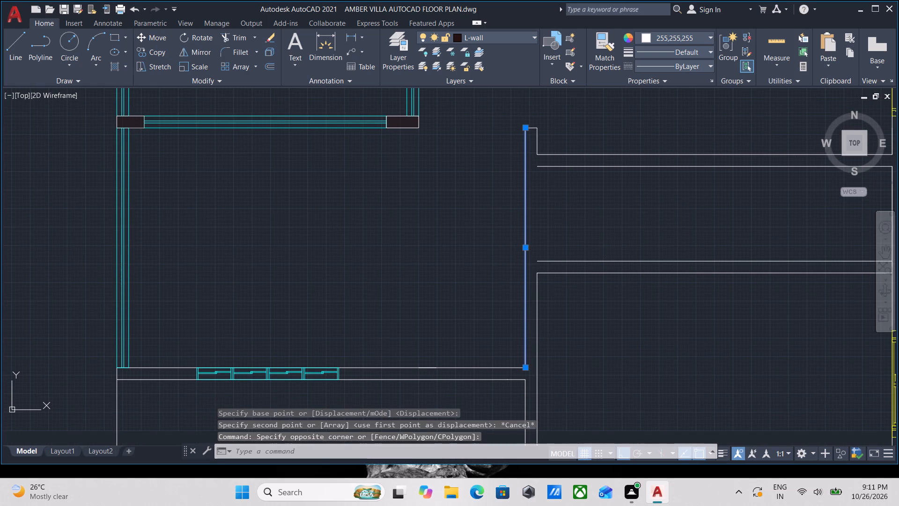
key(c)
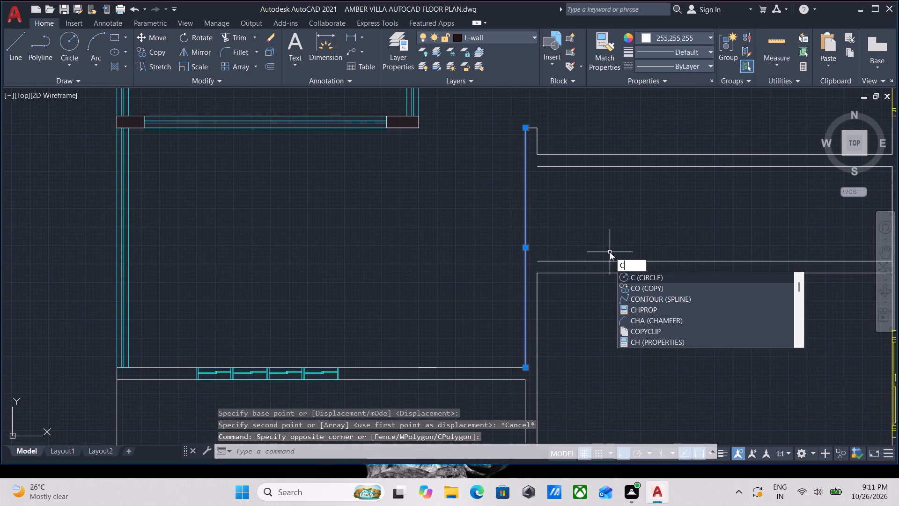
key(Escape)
Offset the outer line of the west wall beside the narrow strip 4" east to form its inner face.
scroll(518, 242, up, 1)
drag(561, 215, 550, 209)
click(486, 179)
key(o)
key(Return)
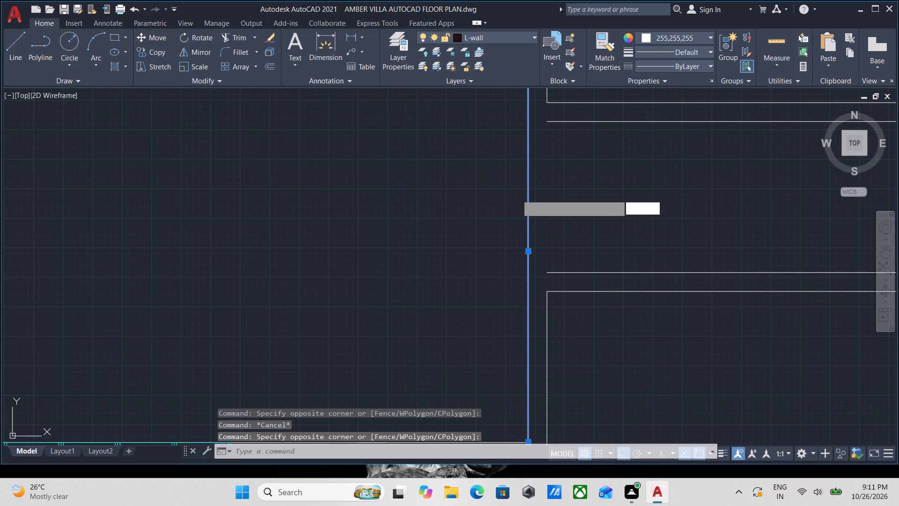
click(525, 212)
click(552, 216)
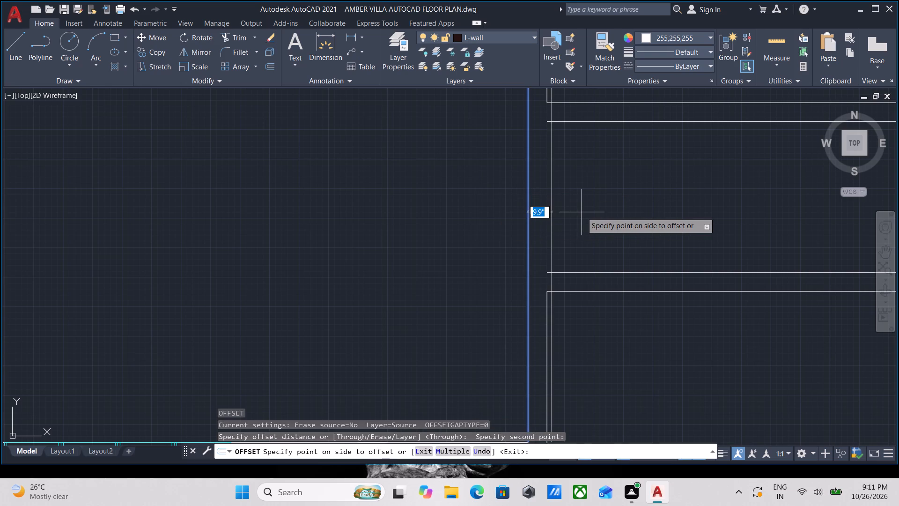
key(4)
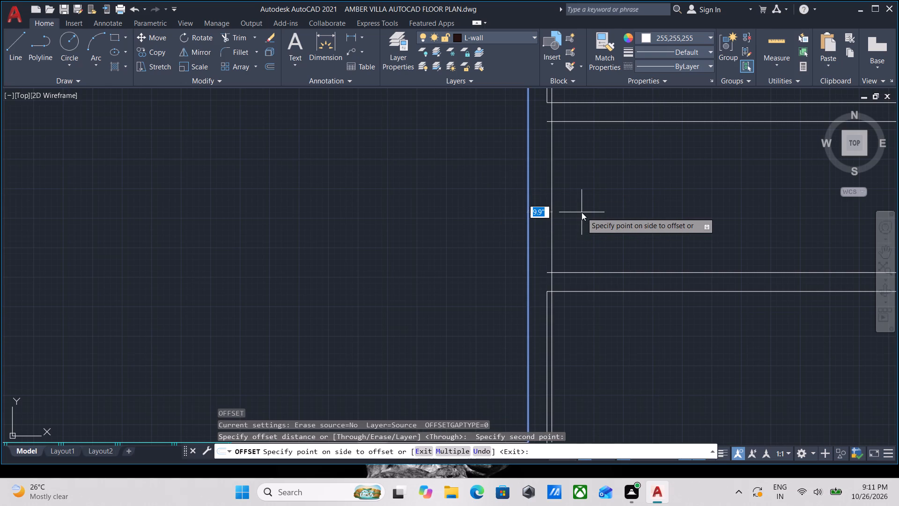
key(shift+quotedbl)
key(Return)
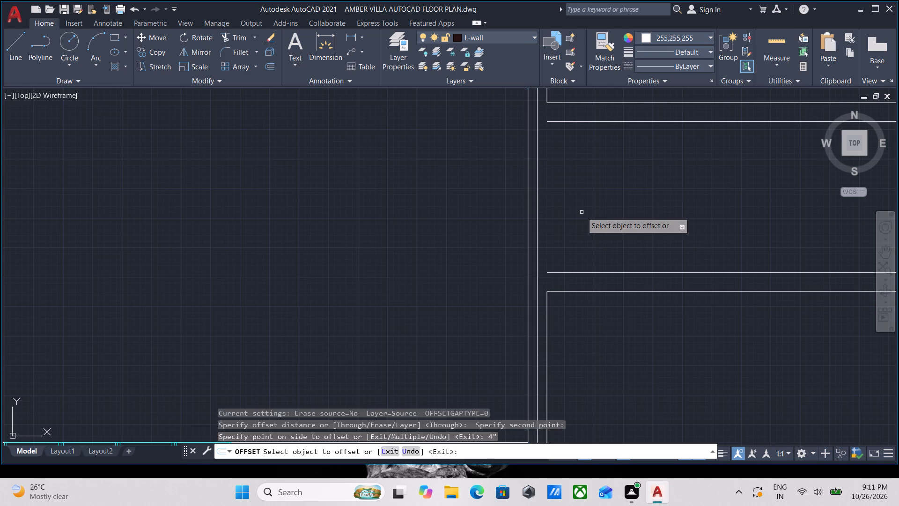
key(Escape)
Fillet the new west wall line with the north face of the new partition to form the strip's southwest corner.
middle_drag(557, 234, 550, 239)
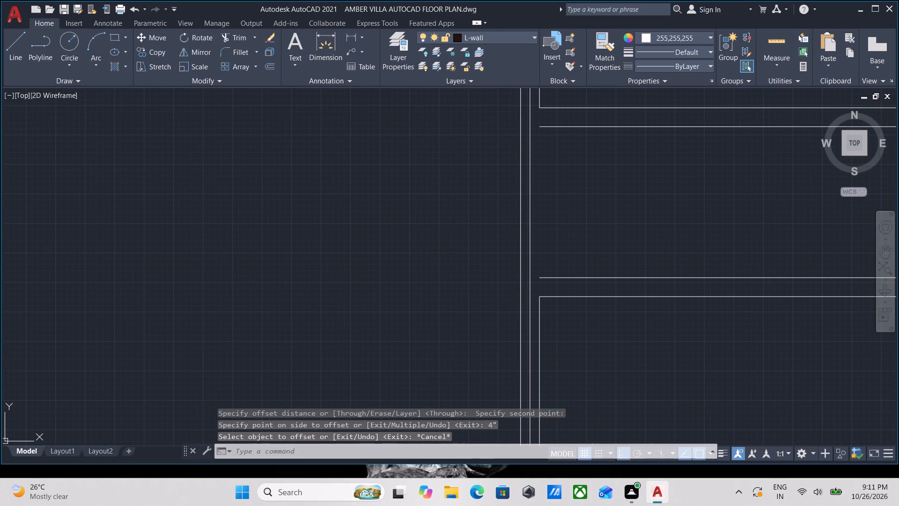
key(f)
key(Return)
click(553, 276)
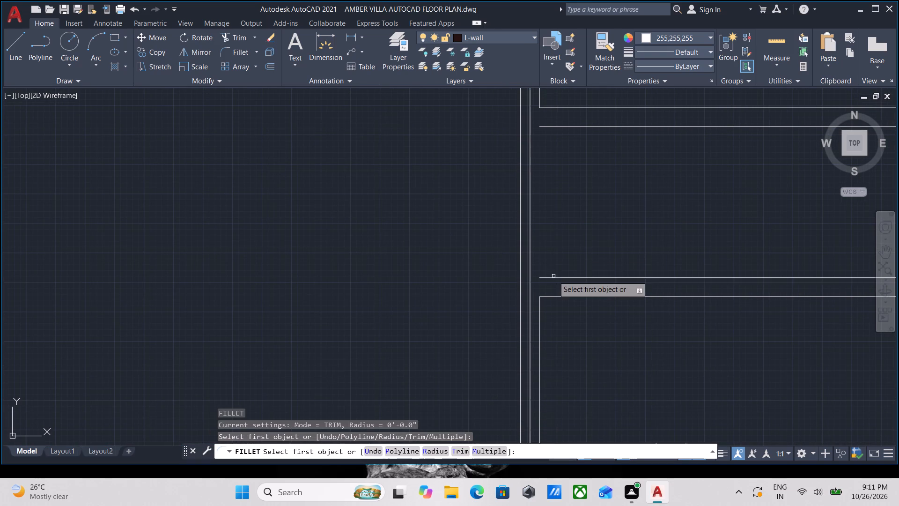
click(531, 251)
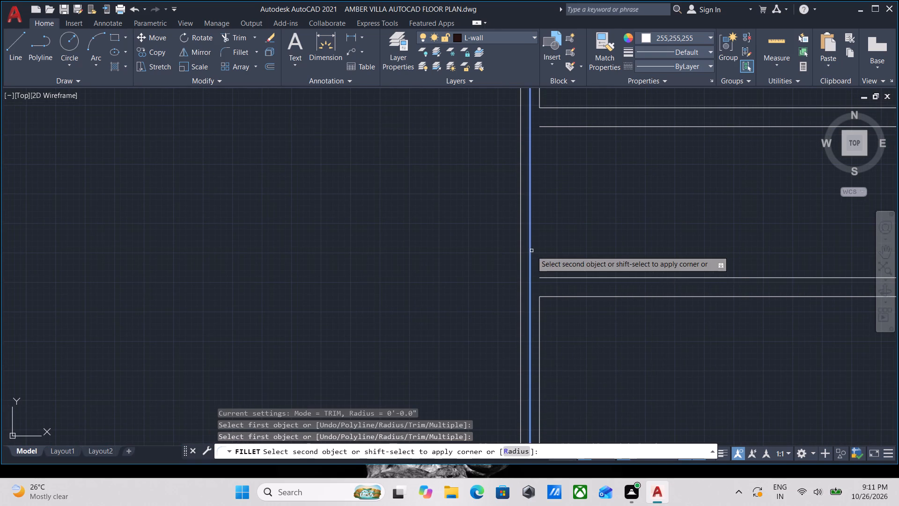
click(549, 276)
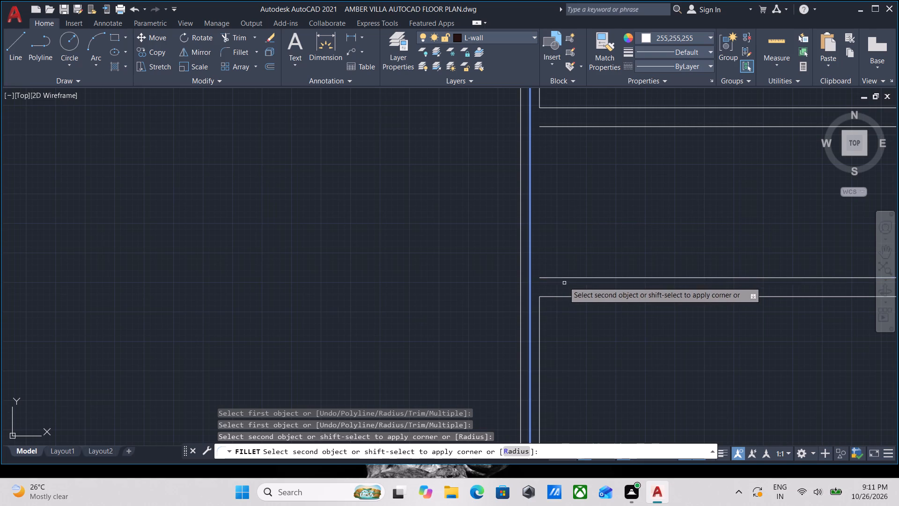
click(563, 276)
Fillet the north wall's inner line with the new west wall line to form the strip's northwest corner.
middle_drag(566, 316, 566, 384)
middle_drag(558, 283, 557, 290)
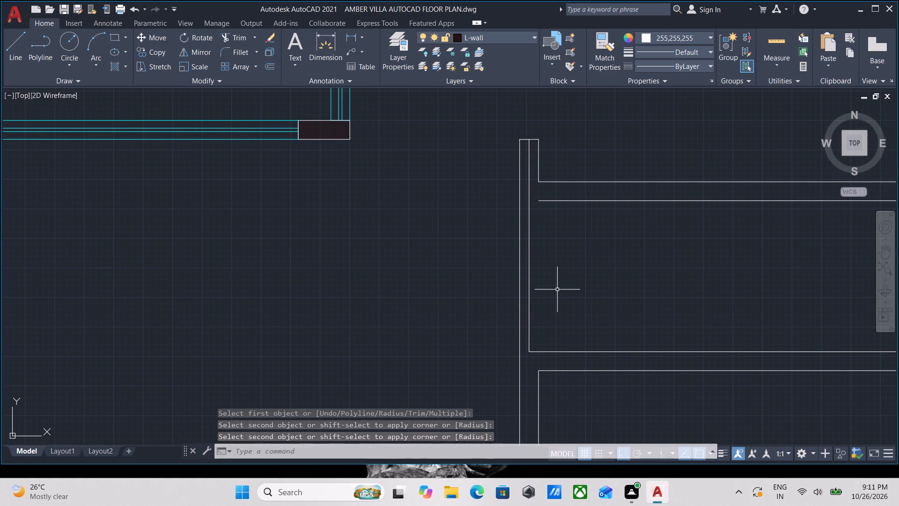
middle_drag(558, 275, 553, 329)
scroll(540, 295, up, 1)
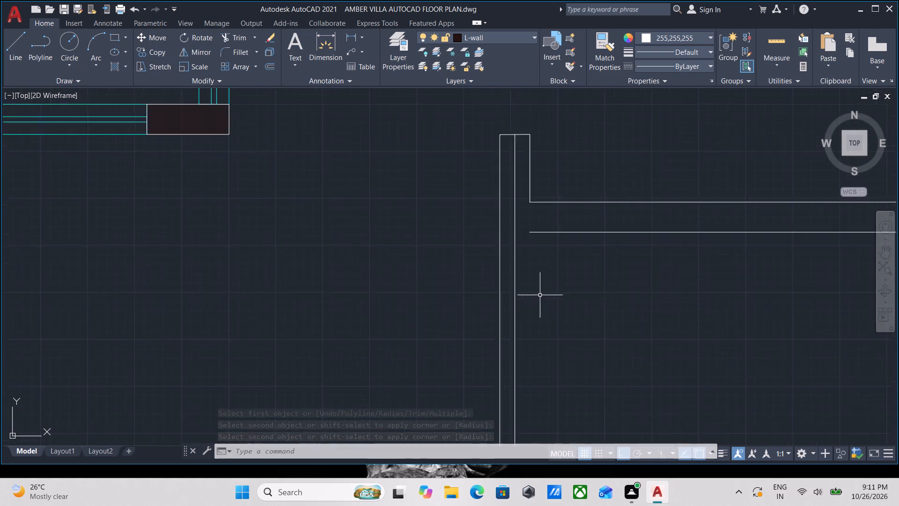
scroll(540, 295, up, 1)
middle_drag(520, 264, 522, 297)
key(f)
key(Return)
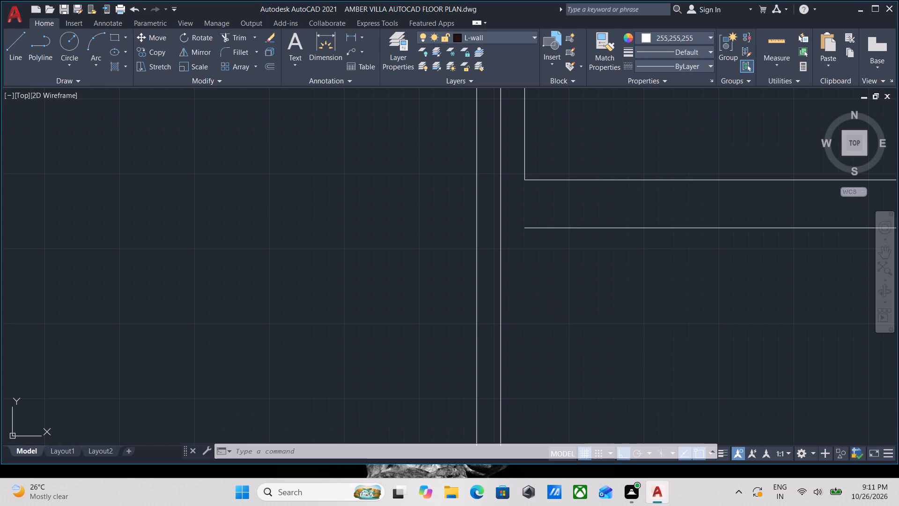
click(547, 227)
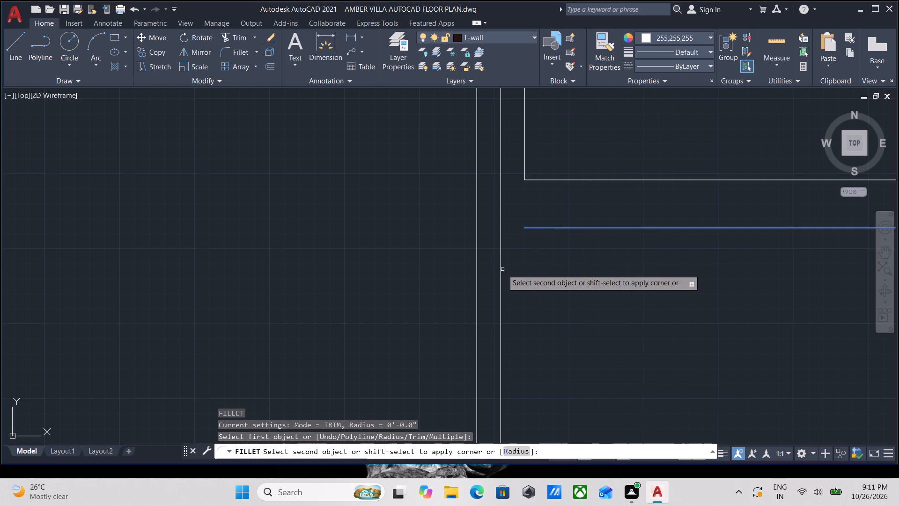
click(502, 269)
Fillet the new partition's north face with the east wall's inner line to form the strip's southeast corner.
scroll(565, 253, down, 2)
middle_drag(565, 253, 538, 213)
scroll(580, 252, down, 2)
middle_drag(586, 260, 560, 246)
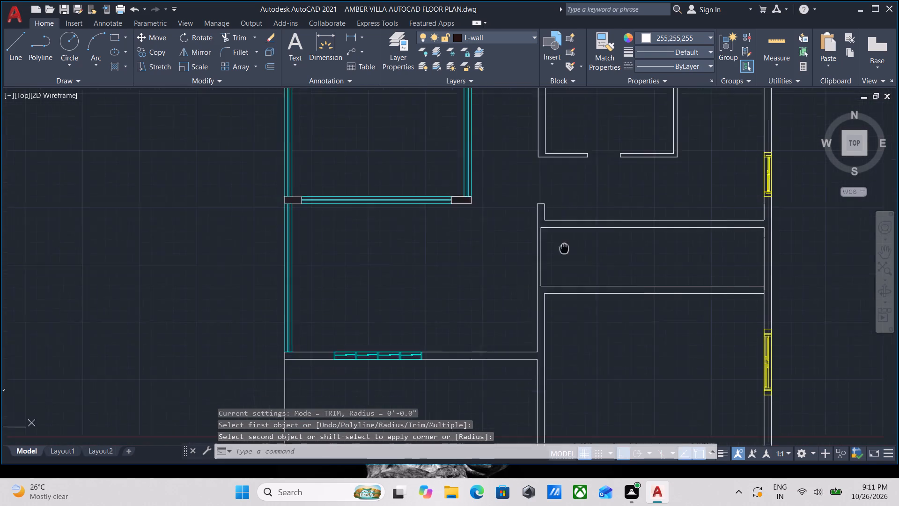
middle_drag(560, 246, 554, 242)
middle_drag(621, 263, 550, 240)
scroll(673, 263, up, 4)
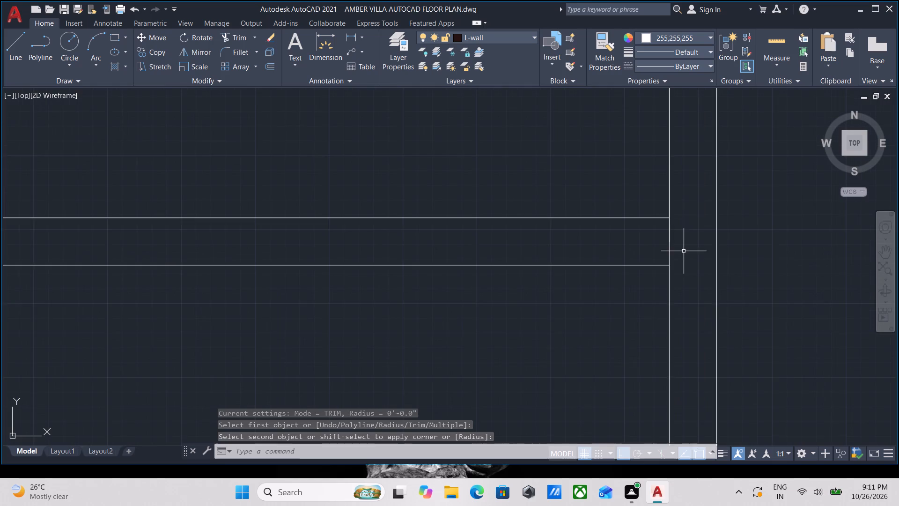
scroll(684, 251, up, 1)
scroll(684, 248, down, 2)
middle_drag(650, 234, 651, 276)
key(Escape)
scroll(561, 195, down, 1)
middle_drag(561, 195, 580, 220)
key(f)
key(Return)
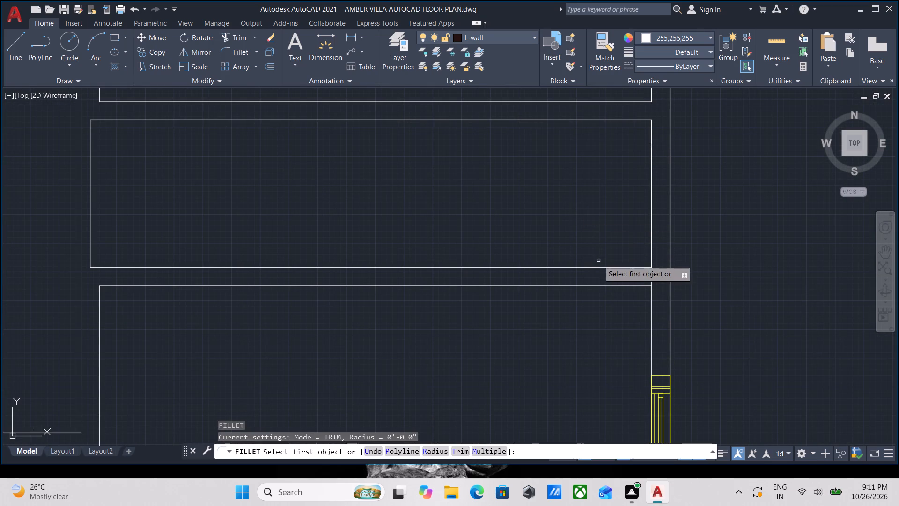
click(607, 268)
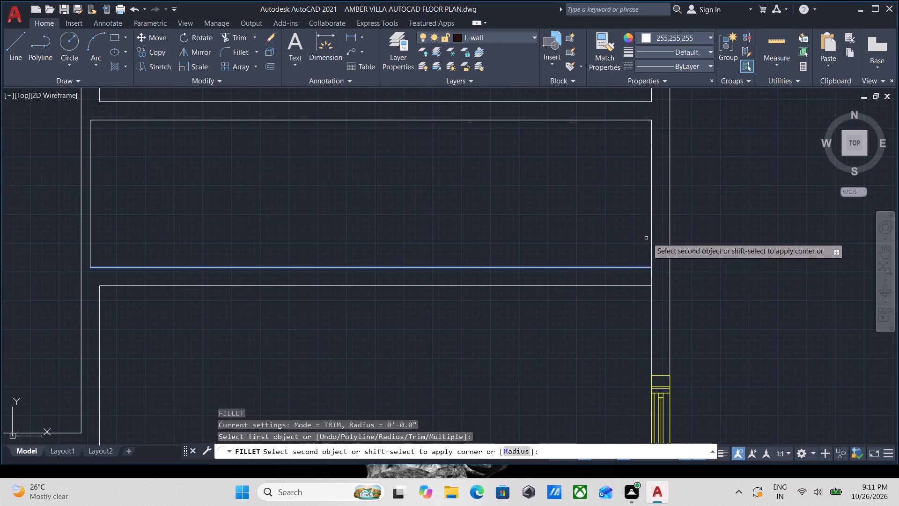
click(651, 233)
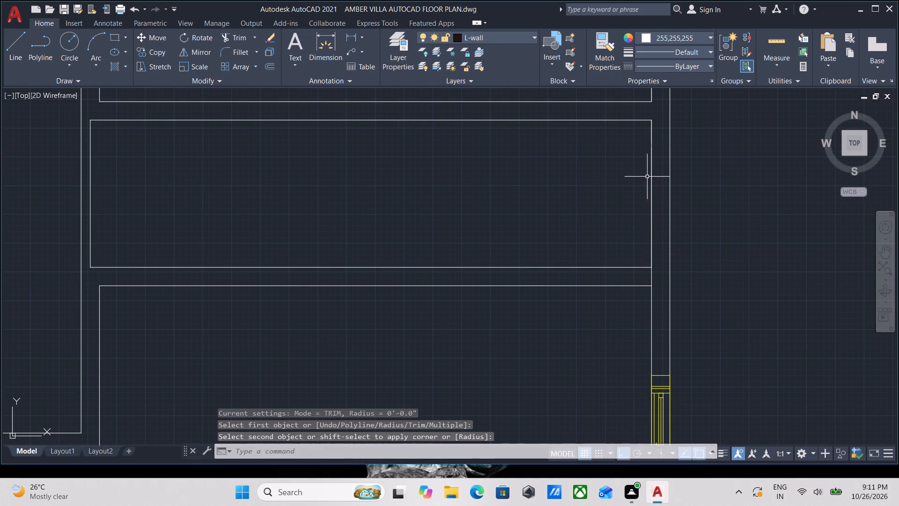
Erase the overlapping inner east wall line that runs from the strip past the partition to the bedroom window.
middle_drag(646, 177, 616, 247)
middle_drag(593, 262, 567, 202)
scroll(598, 298, up, 3)
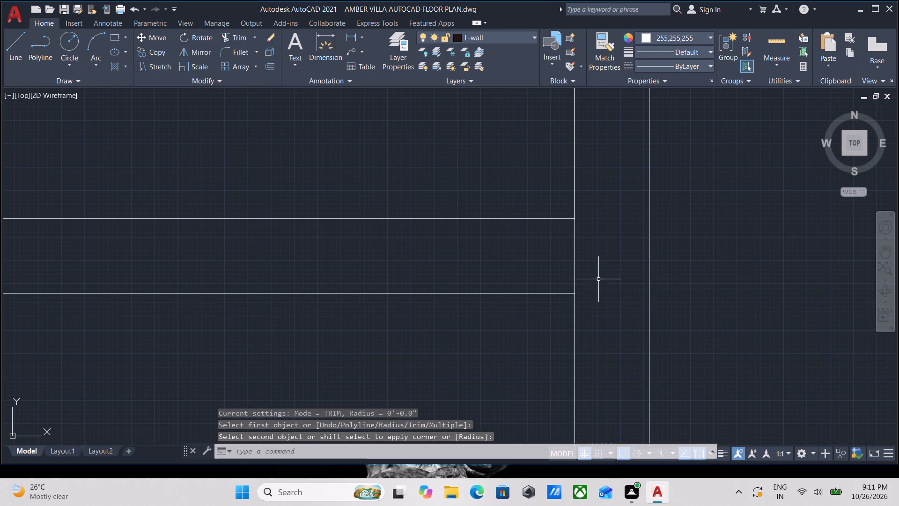
drag(598, 279, 594, 276)
click(554, 252)
scroll(561, 253, down, 2)
middle_drag(561, 253, 566, 254)
scroll(563, 254, down, 3)
middle_drag(563, 288, 563, 285)
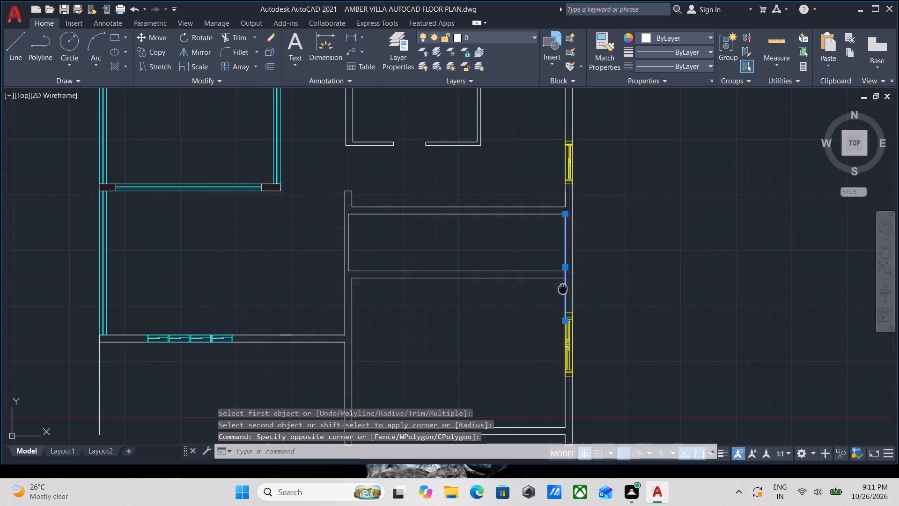
middle_drag(563, 285, 564, 280)
scroll(568, 305, up, 3)
right_click(571, 264)
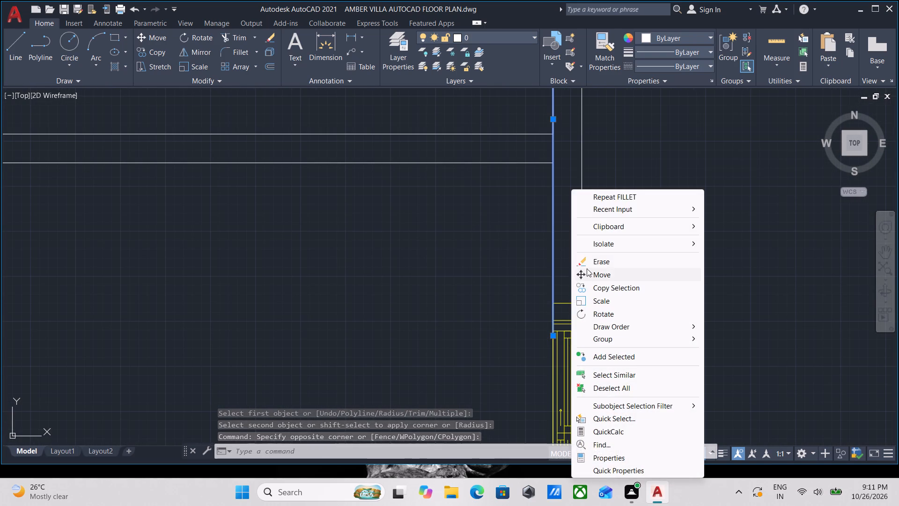
click(608, 262)
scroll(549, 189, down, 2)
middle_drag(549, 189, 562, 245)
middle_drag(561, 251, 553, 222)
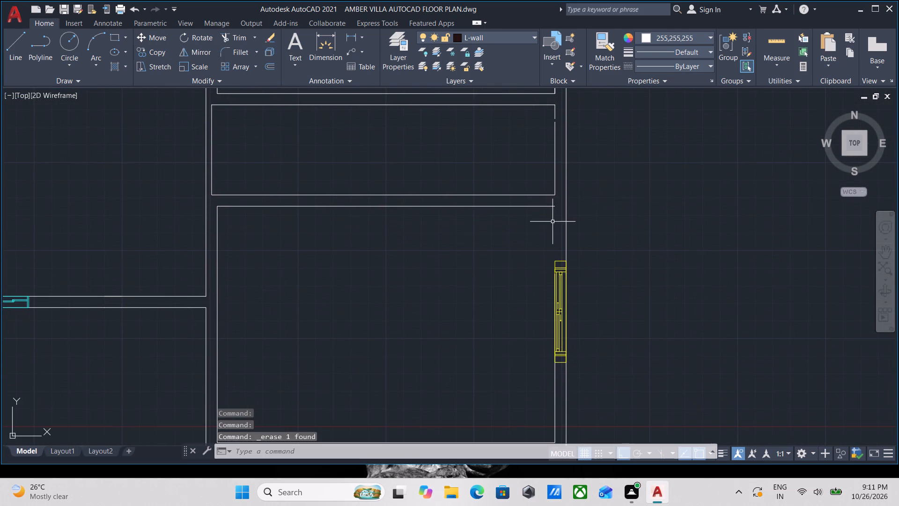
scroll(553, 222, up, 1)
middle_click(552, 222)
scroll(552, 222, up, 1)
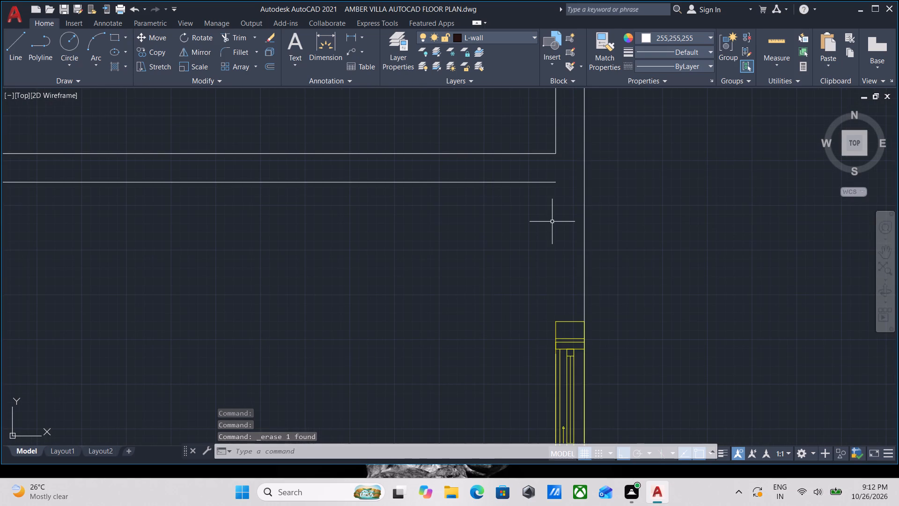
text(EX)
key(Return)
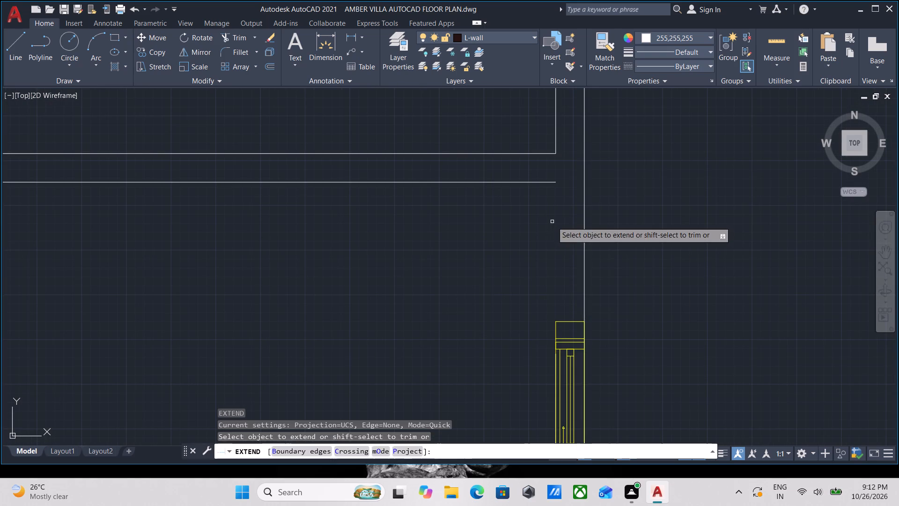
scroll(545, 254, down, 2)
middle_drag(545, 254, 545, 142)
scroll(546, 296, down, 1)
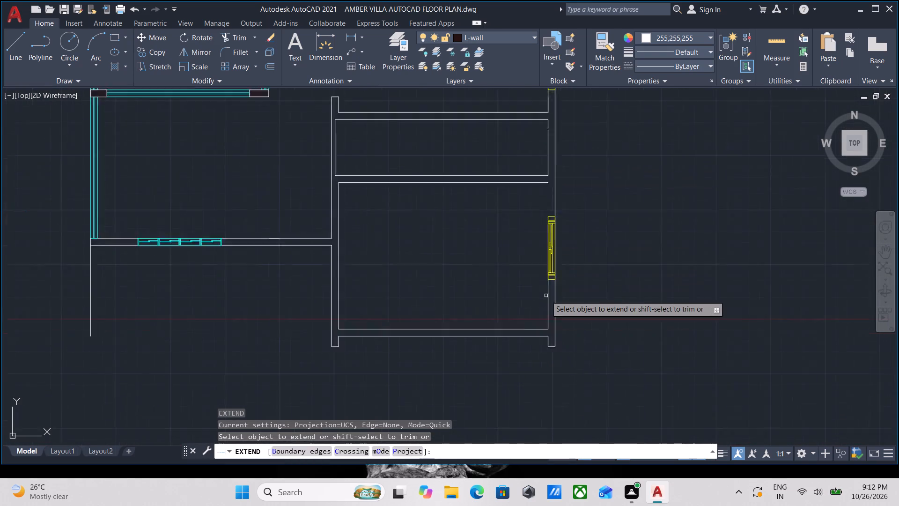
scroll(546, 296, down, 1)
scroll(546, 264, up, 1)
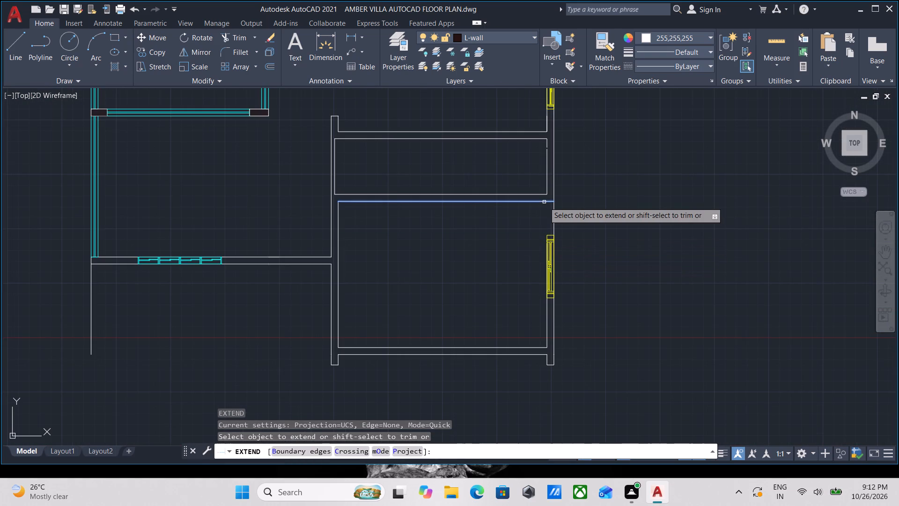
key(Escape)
Draw a 3'-3" inner east wall line from the partition's south face down to the top of the bedroom window.
scroll(544, 202, up, 2)
key(l)
key(Return)
scroll(546, 199, up, 1)
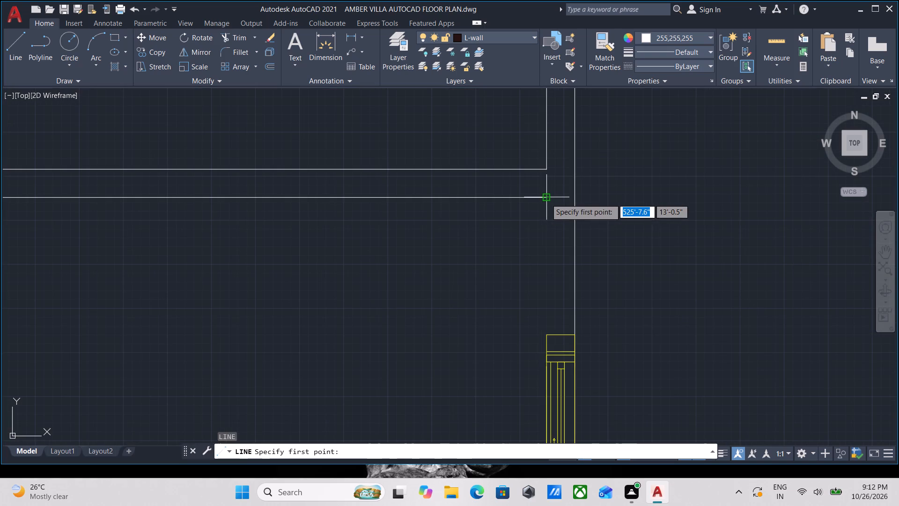
click(546, 198)
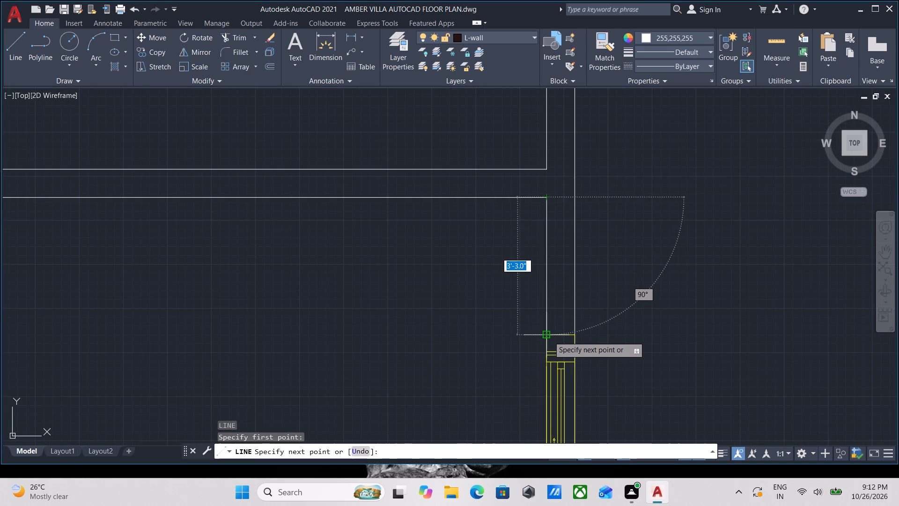
click(549, 336)
key(Escape)
Compare the reworked strip and bedroom walls with the original furnished floor plan beside it.
scroll(549, 336, down, 2)
middle_drag(552, 308, 608, 305)
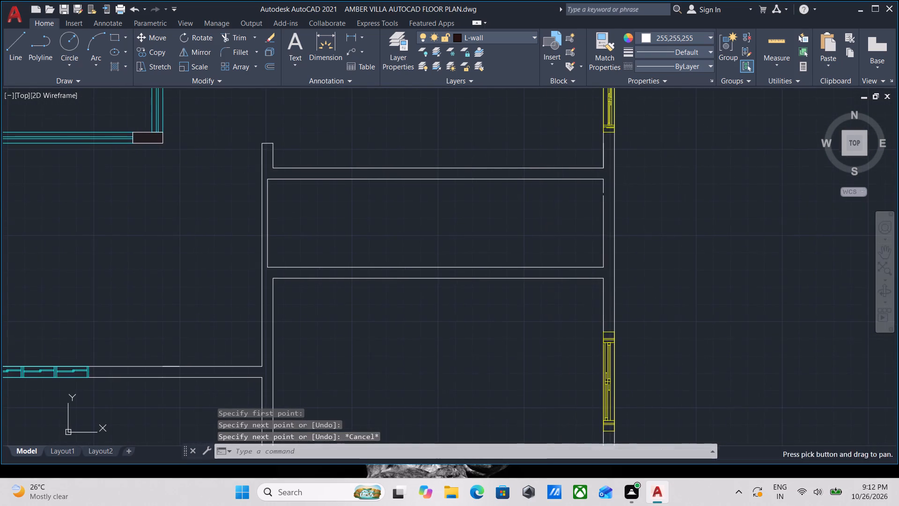
scroll(477, 246, down, 1)
middle_drag(474, 243, 537, 277)
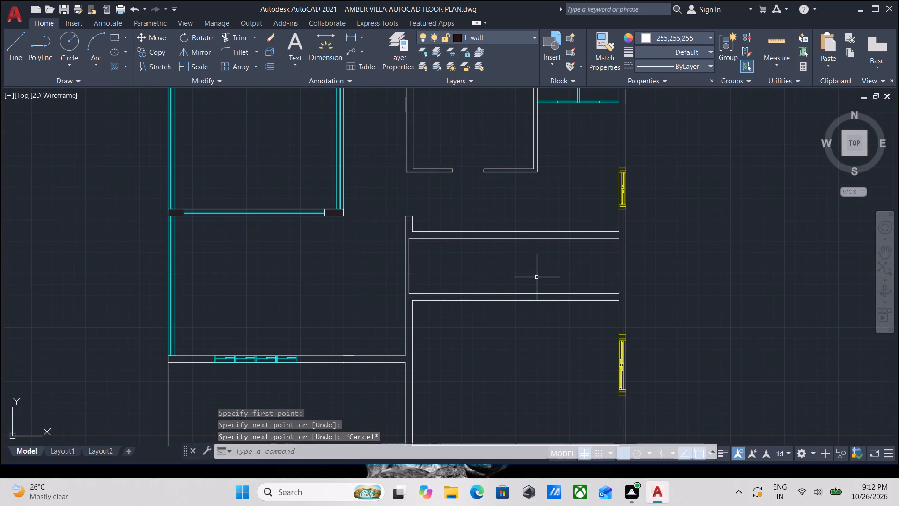
middle_drag(537, 277, 585, 277)
middle_drag(556, 264, 604, 270)
scroll(604, 270, down, 2)
middle_drag(603, 270, 670, 269)
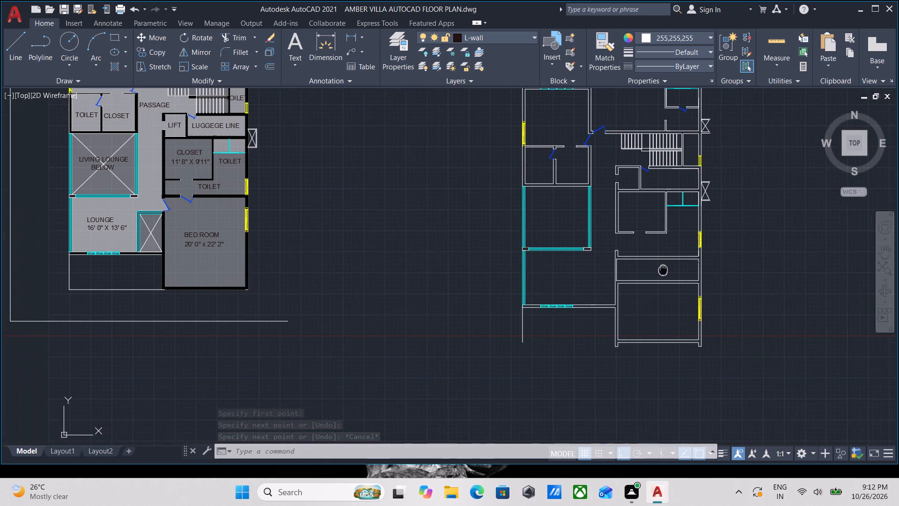
middle_drag(670, 269, 671, 269)
middle_drag(560, 272, 603, 296)
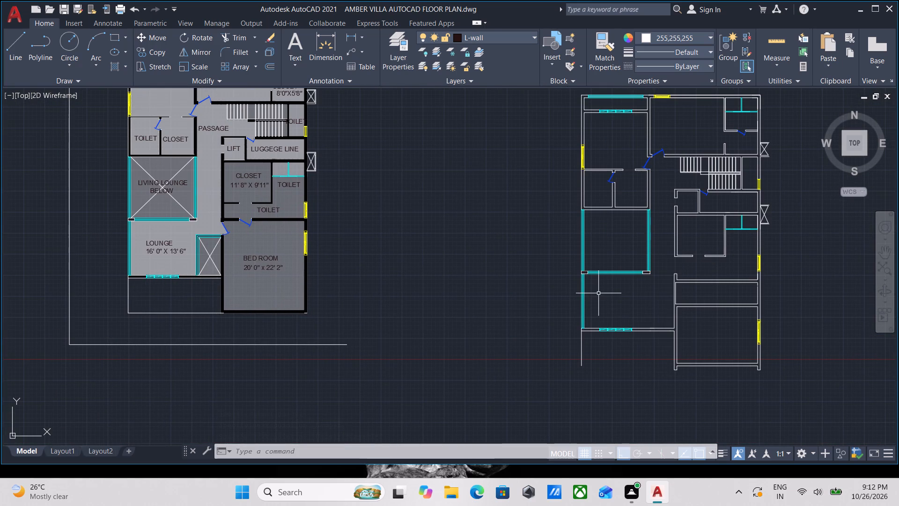
middle_drag(642, 300, 645, 273)
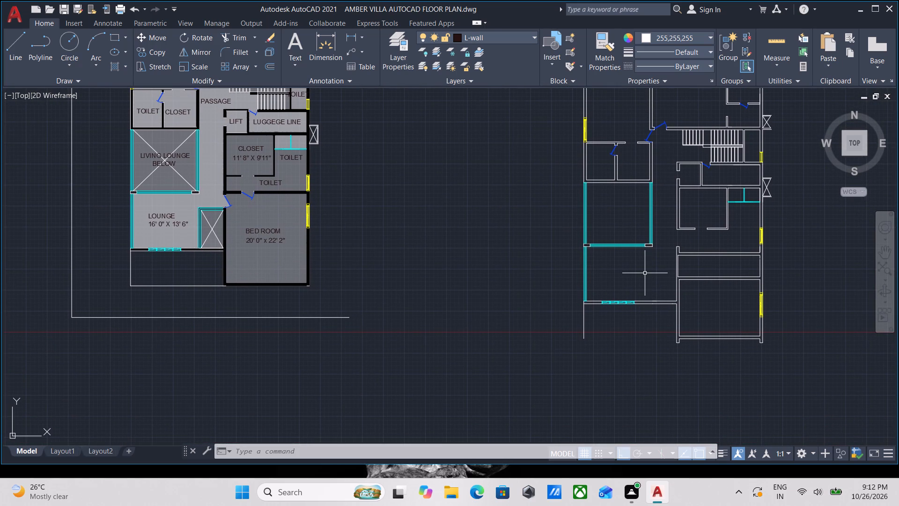
Extend the strip's inner east wall line north to close the gap near its northeast corner.
scroll(753, 263, up, 2)
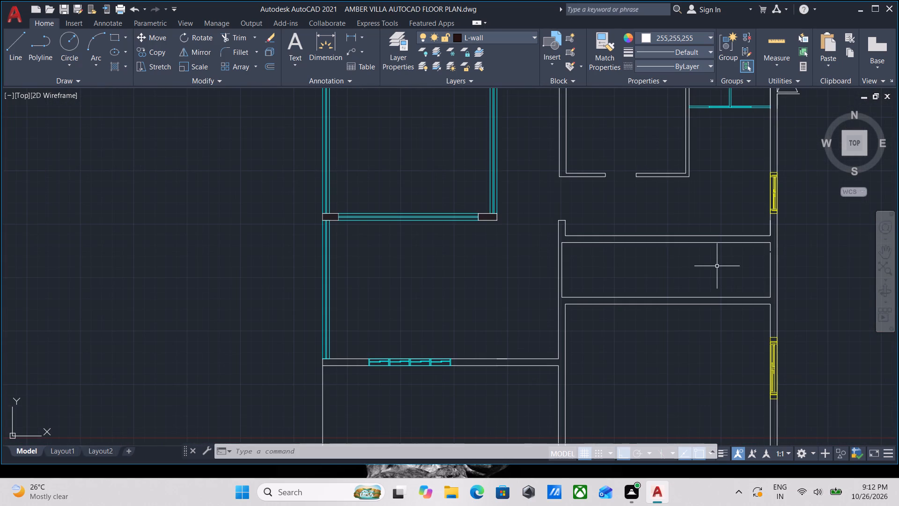
scroll(750, 266, up, 2)
middle_drag(748, 266, 714, 272)
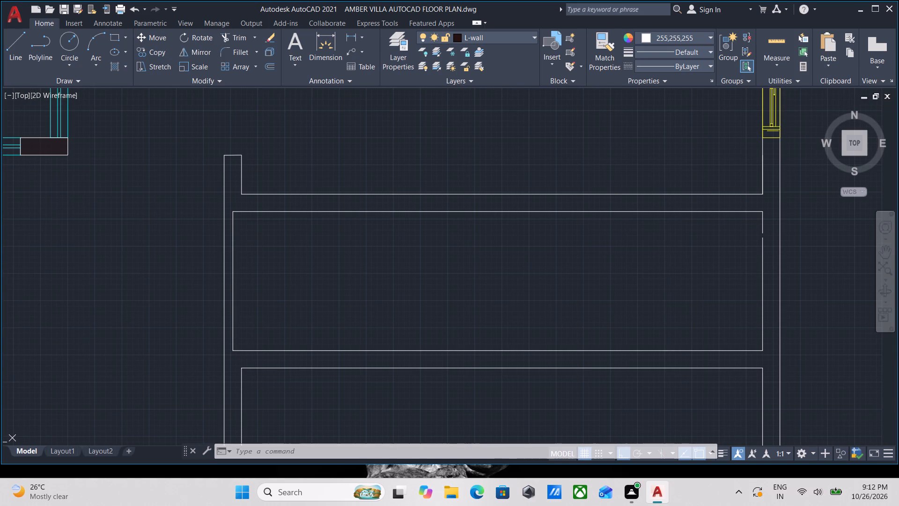
text(EX)
key(Return)
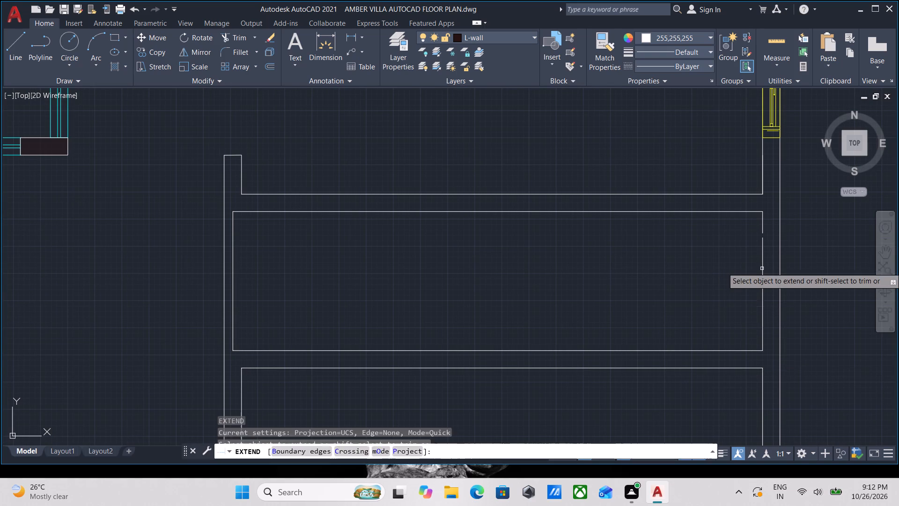
click(764, 273)
scroll(652, 251, down, 2)
key(Escape)
Erase the wall between closet and toilet, the closet's southeast wall return and the toilet's cyan glass partitions.
middle_click(652, 251)
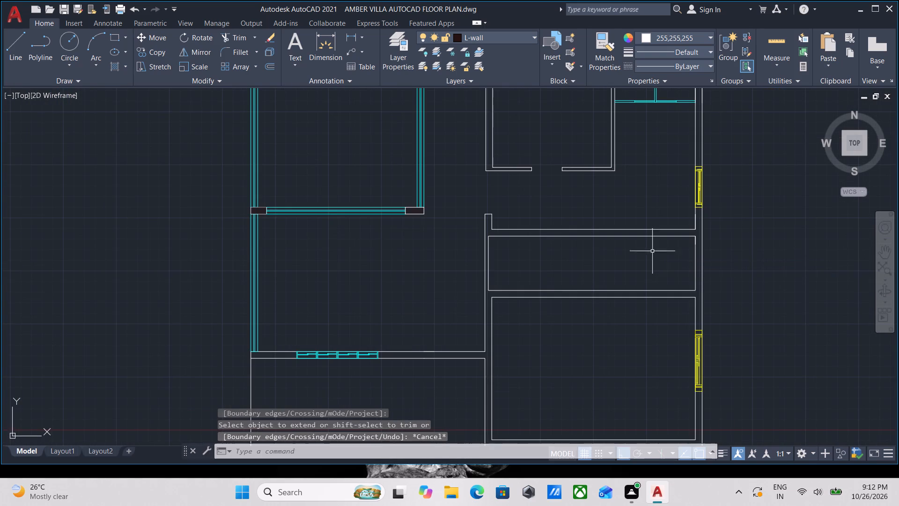
scroll(652, 251, up, 1)
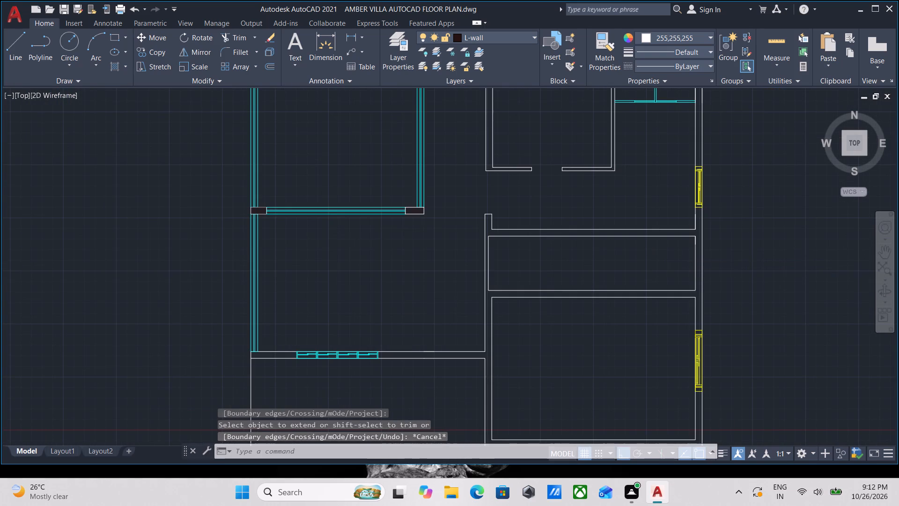
middle_drag(652, 251, 648, 275)
scroll(678, 230, down, 1)
middle_drag(678, 230, 676, 257)
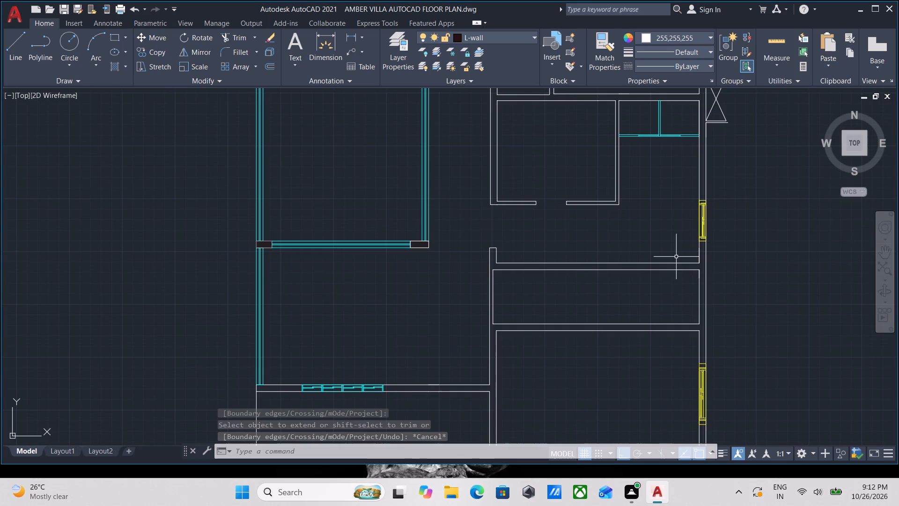
scroll(666, 261, down, 1)
middle_drag(659, 252, 670, 282)
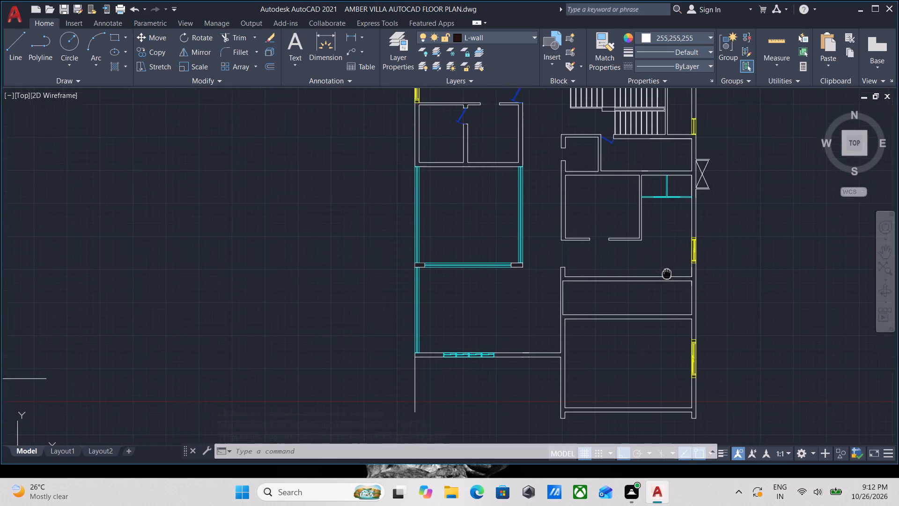
middle_drag(670, 282, 681, 300)
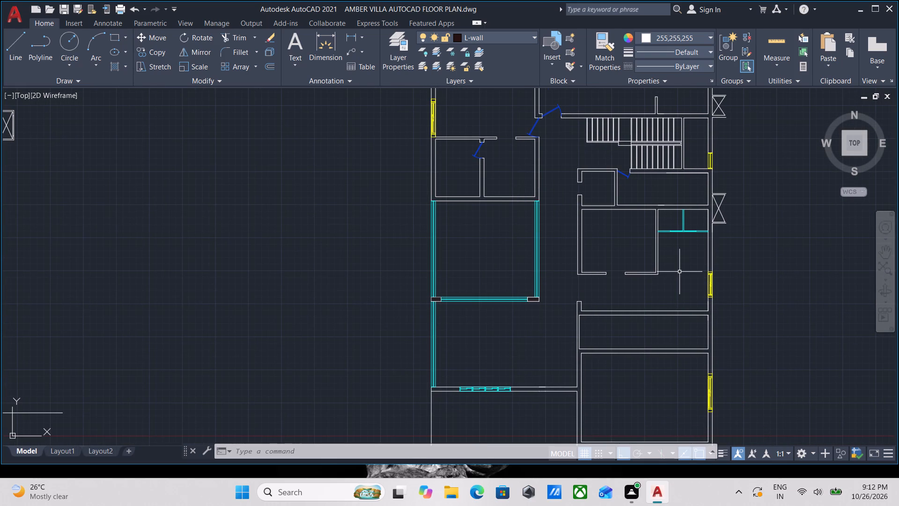
click(682, 280)
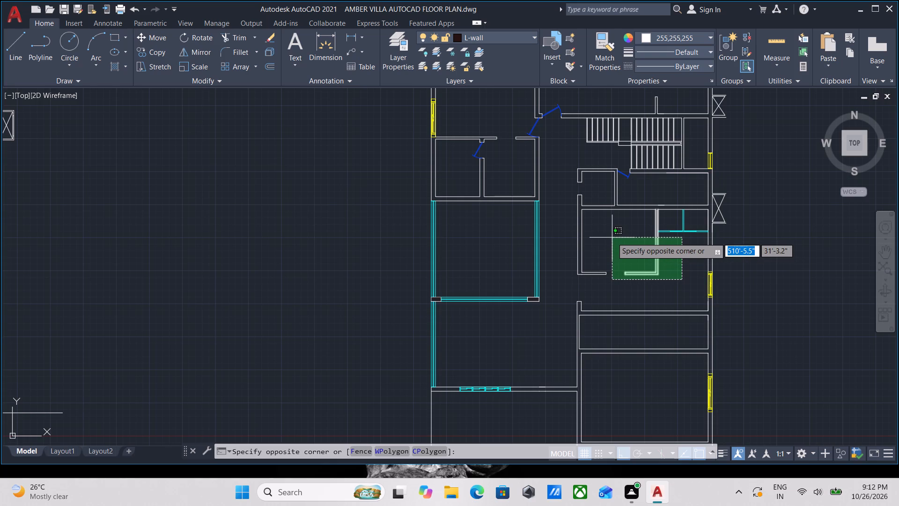
click(621, 225)
right_click(621, 225)
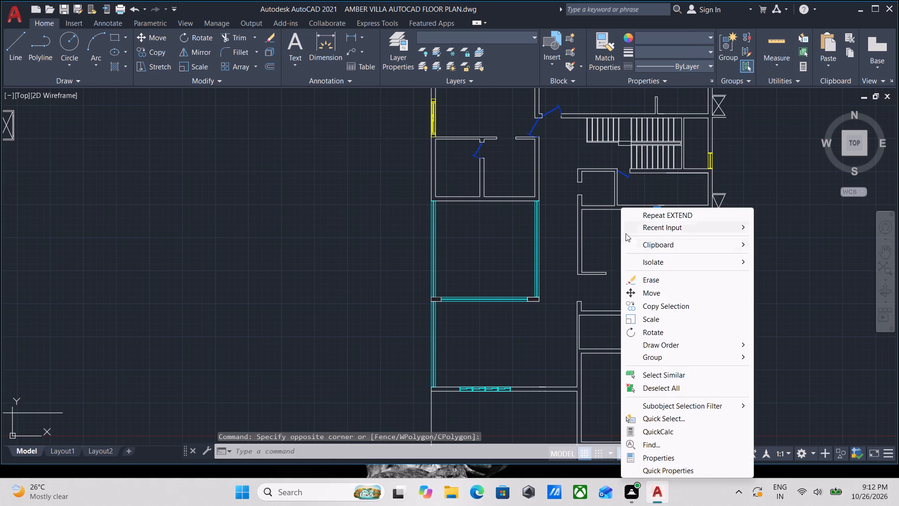
click(649, 275)
Erase the small cyan glass remnant left in the former toilet area.
scroll(675, 244, up, 2)
middle_drag(645, 209, 641, 313)
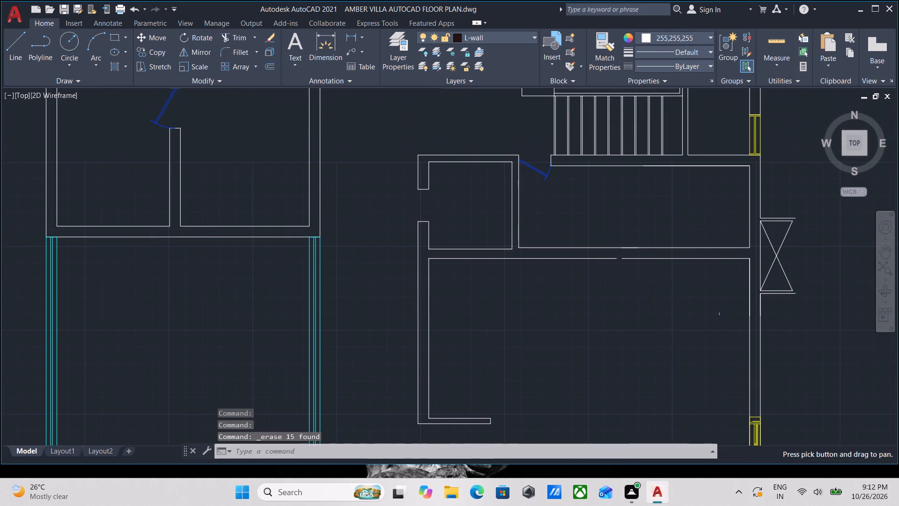
scroll(681, 323, up, 1)
drag(759, 331, 753, 327)
click(686, 255)
right_click(686, 255)
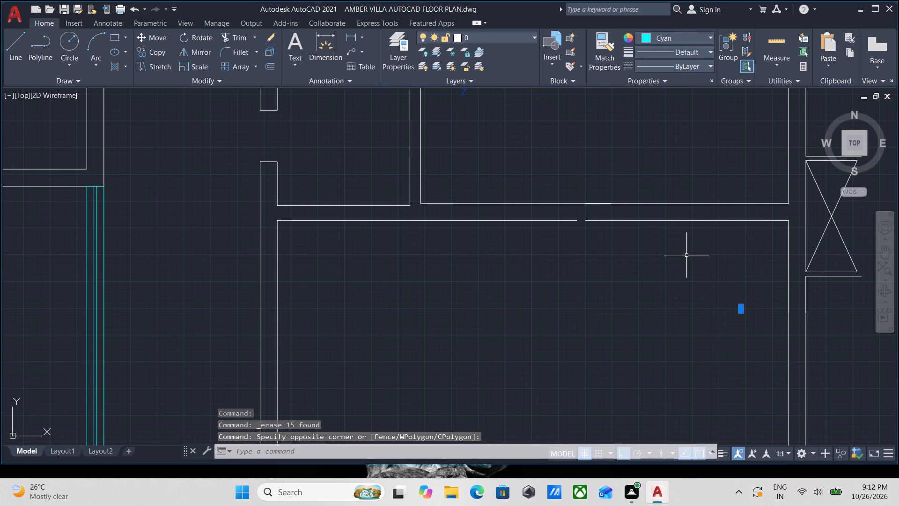
click(709, 259)
Extend the room's north inner wall line across the gap left by the removed closet partition.
middle_drag(615, 251, 620, 293)
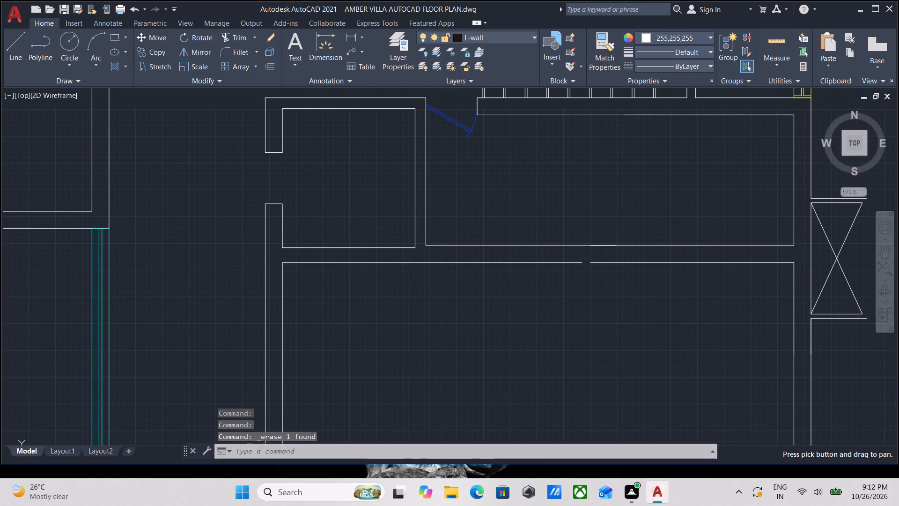
text(EX)
key(Return)
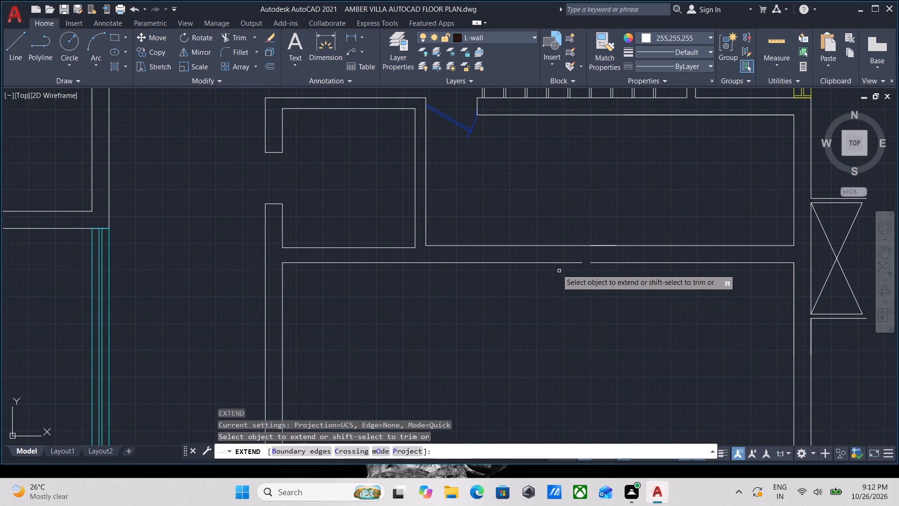
click(615, 264)
scroll(437, 324, down, 2)
middle_drag(437, 324, 499, 240)
key(Escape)
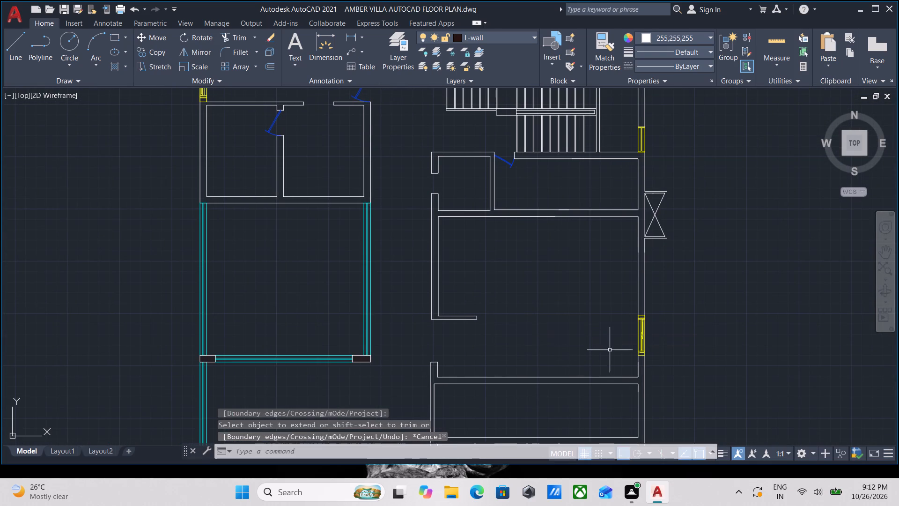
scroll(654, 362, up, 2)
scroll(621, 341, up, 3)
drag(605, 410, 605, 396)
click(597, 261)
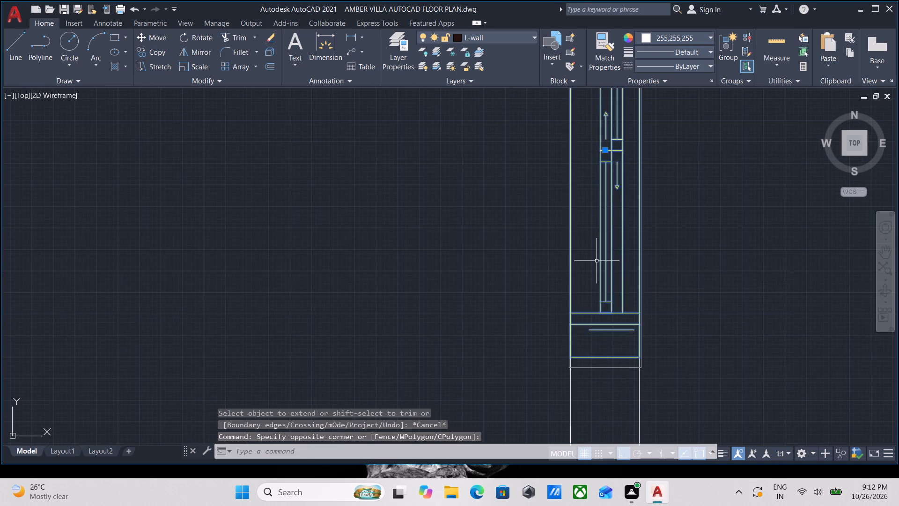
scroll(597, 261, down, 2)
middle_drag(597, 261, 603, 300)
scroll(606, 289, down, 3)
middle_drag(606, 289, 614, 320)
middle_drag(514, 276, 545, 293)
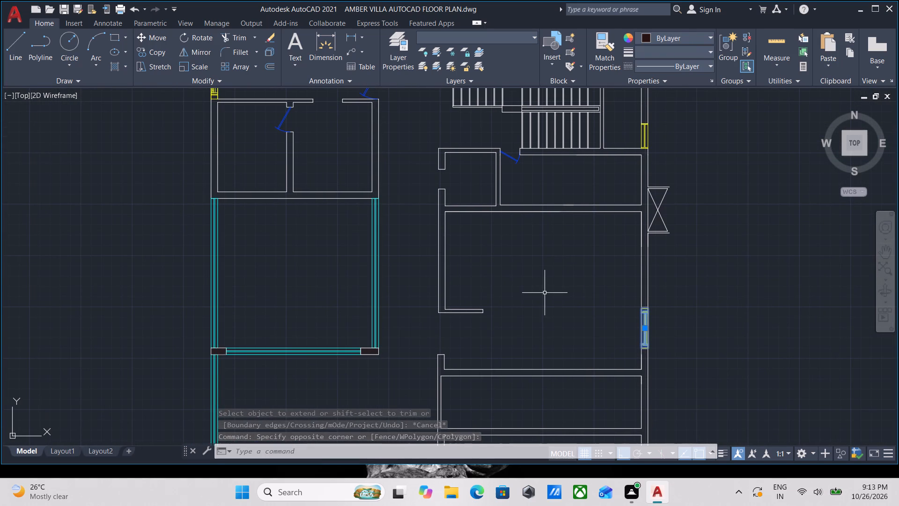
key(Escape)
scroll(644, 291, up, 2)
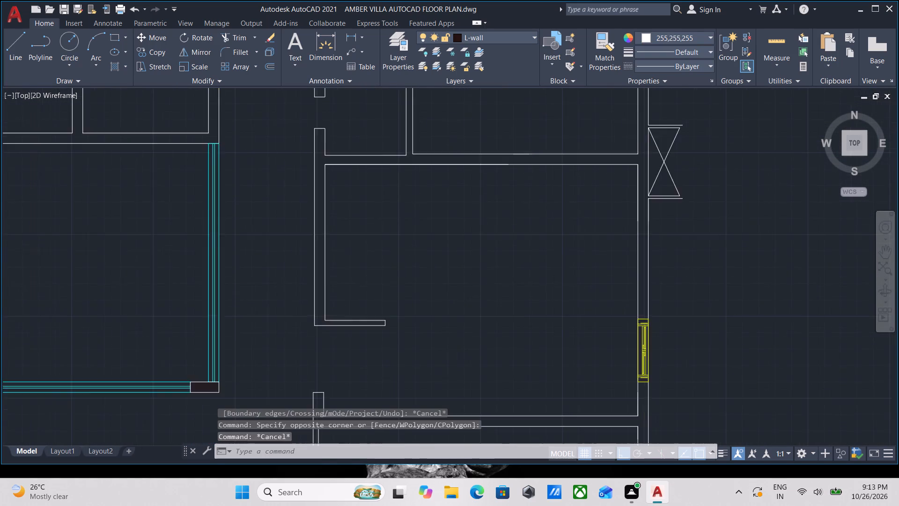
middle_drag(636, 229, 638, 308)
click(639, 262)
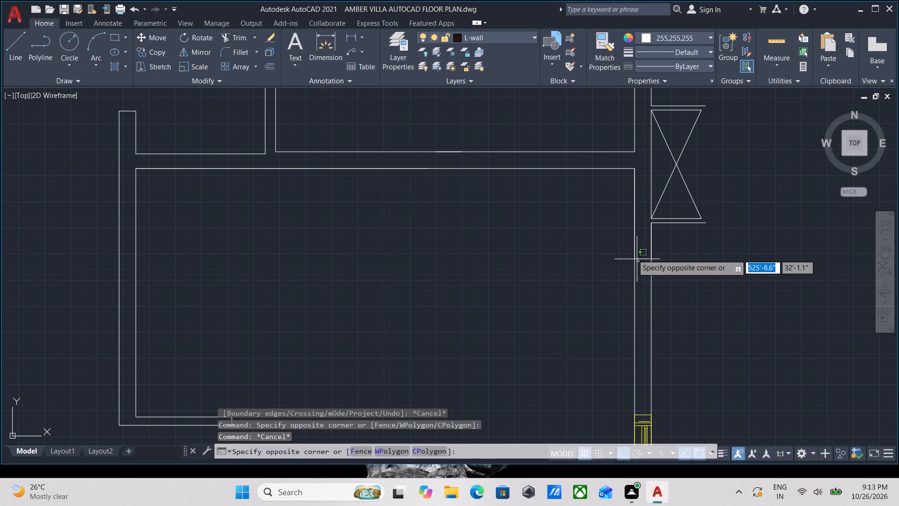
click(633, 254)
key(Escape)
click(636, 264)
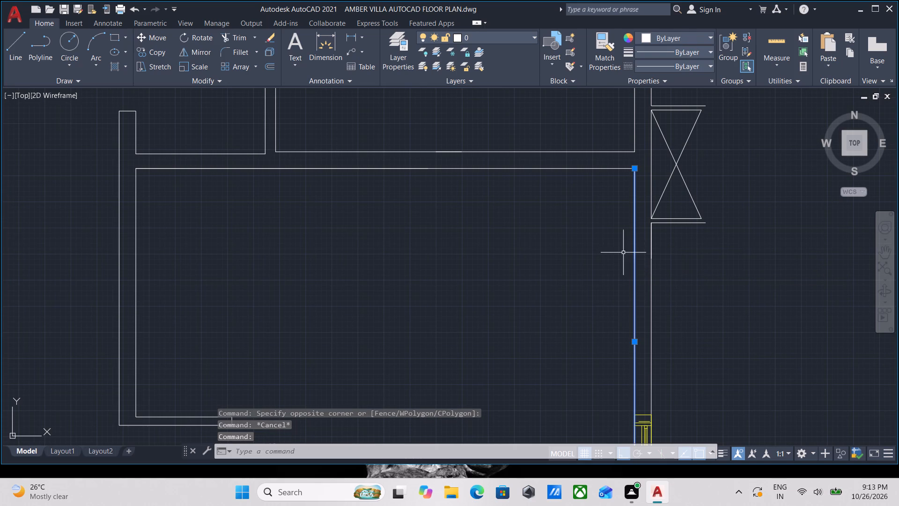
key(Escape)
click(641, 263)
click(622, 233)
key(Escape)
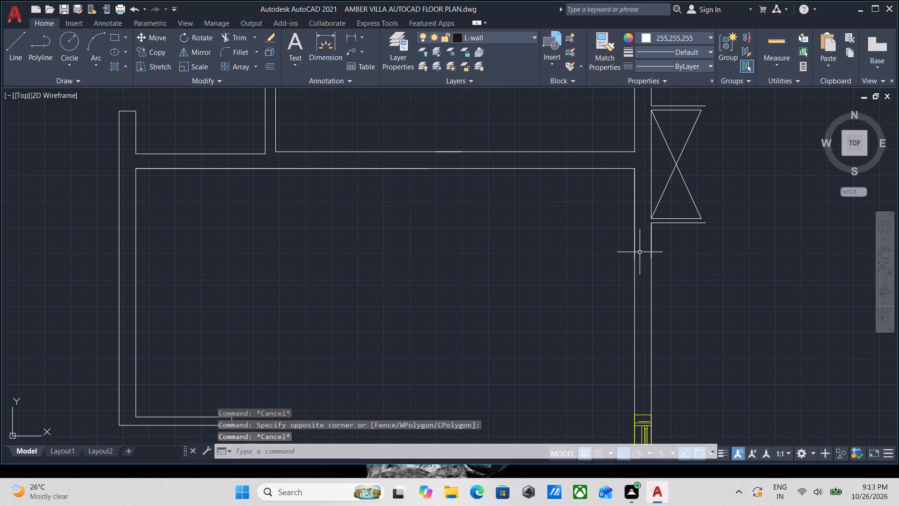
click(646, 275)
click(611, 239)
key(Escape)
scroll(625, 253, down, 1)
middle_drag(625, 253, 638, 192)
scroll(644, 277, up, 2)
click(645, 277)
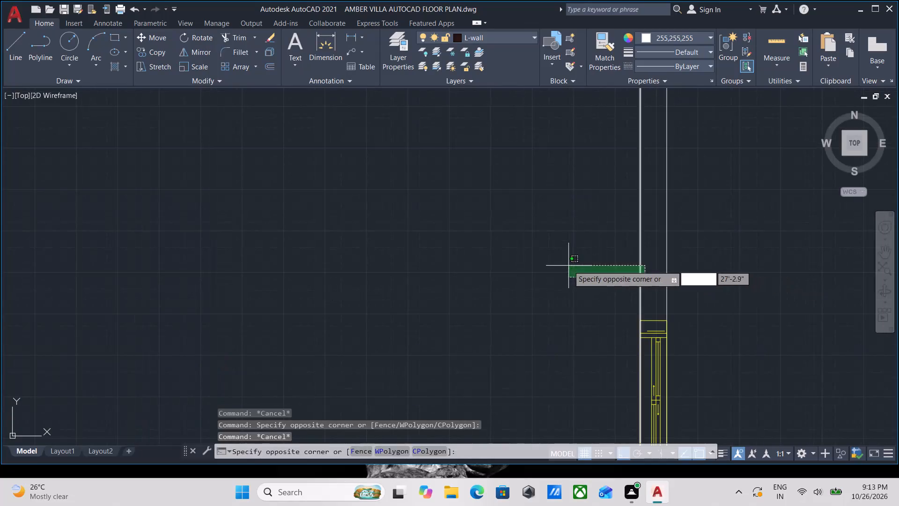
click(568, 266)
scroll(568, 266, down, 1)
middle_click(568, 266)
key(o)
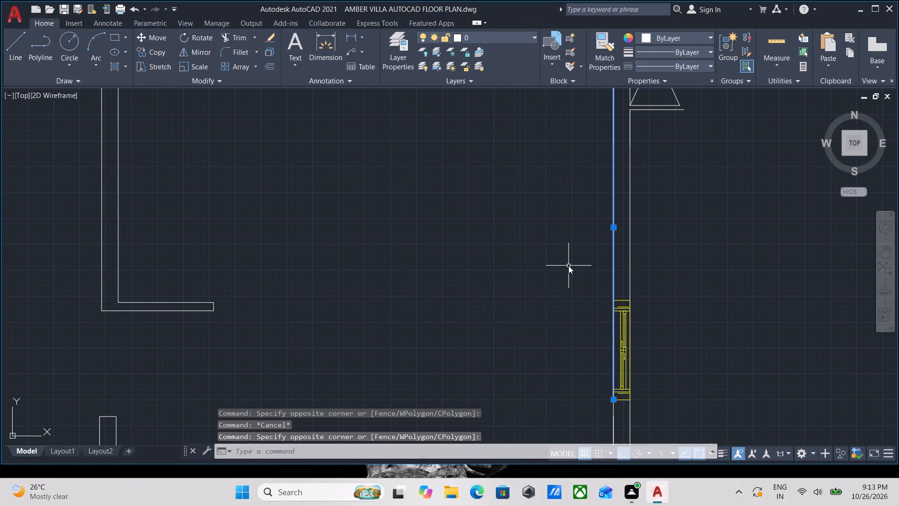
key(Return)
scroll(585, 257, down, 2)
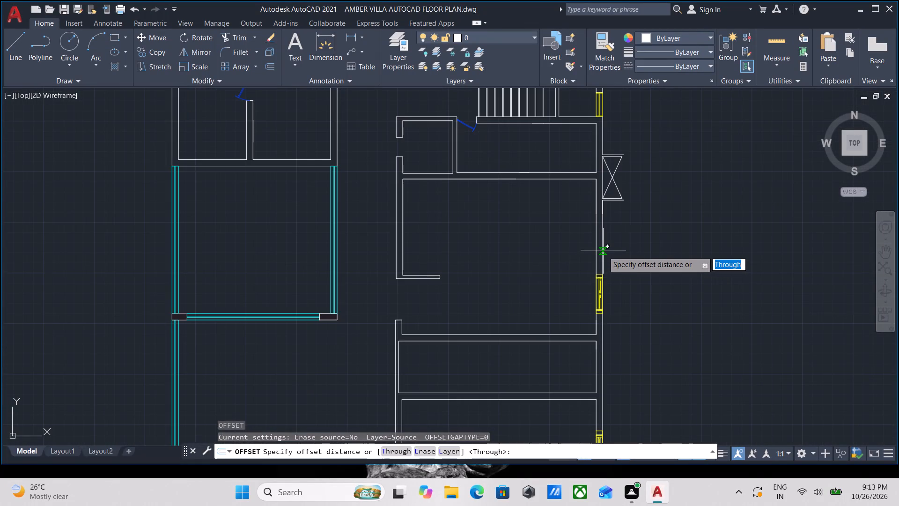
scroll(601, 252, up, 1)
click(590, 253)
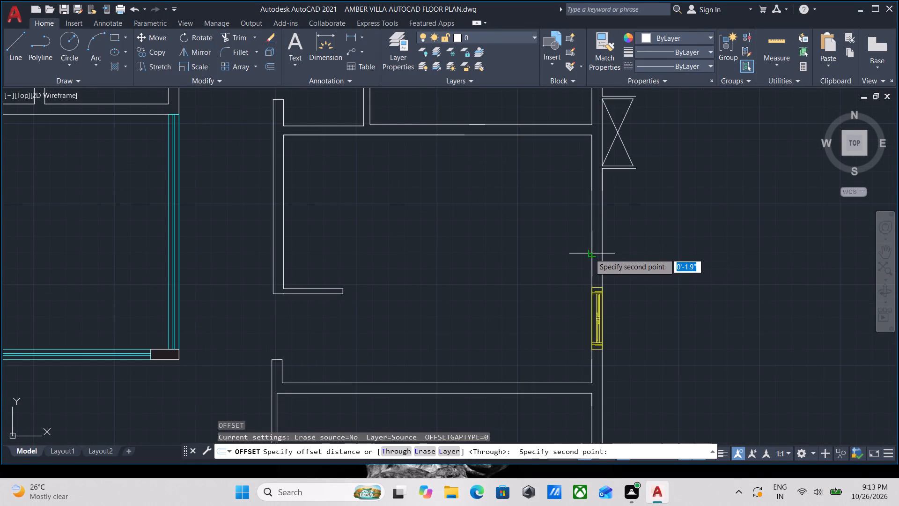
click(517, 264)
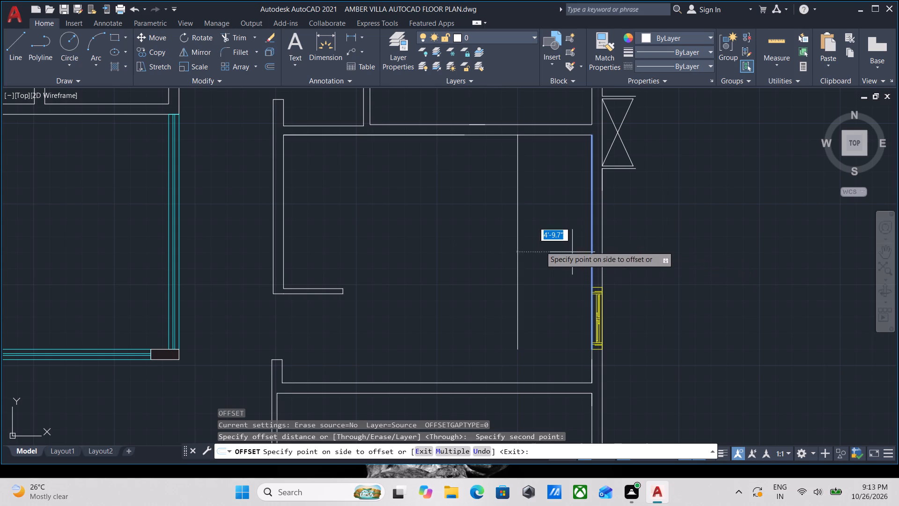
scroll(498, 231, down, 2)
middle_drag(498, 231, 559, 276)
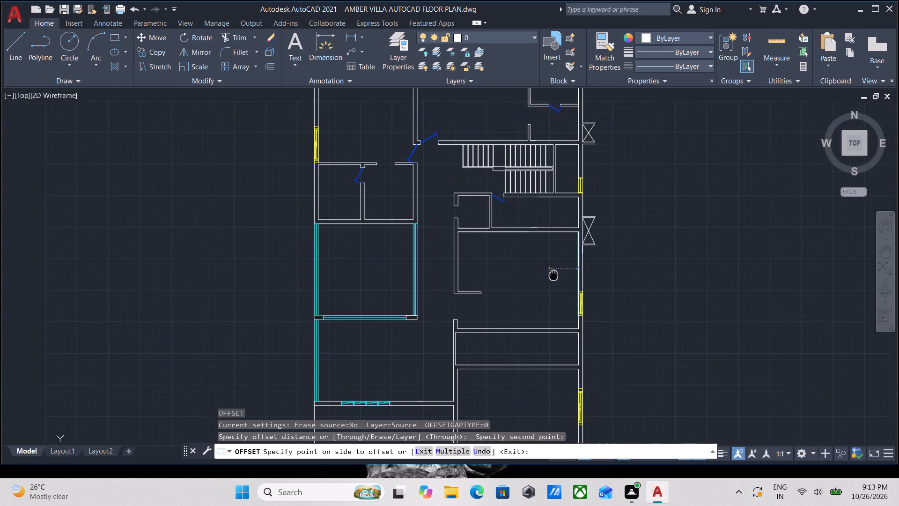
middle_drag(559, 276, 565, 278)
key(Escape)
Extend the former closet's north inner wall line west across the wall to its outer face line.
scroll(527, 269, up, 3)
middle_drag(494, 275, 504, 294)
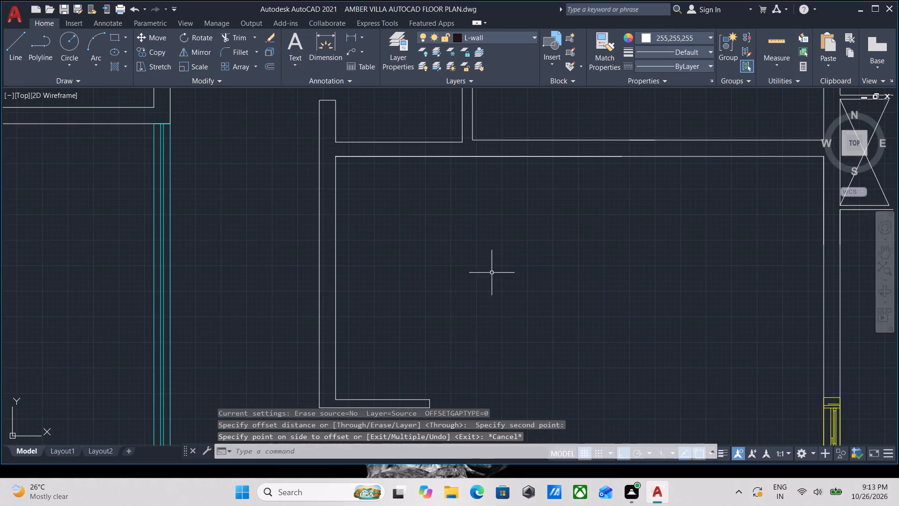
middle_drag(504, 294, 528, 327)
text(EX)
key(Return)
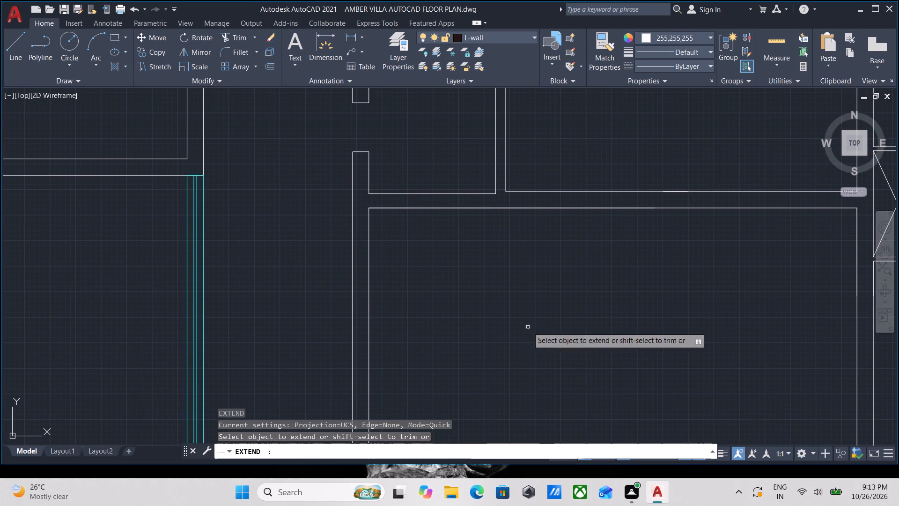
click(413, 208)
scroll(452, 276, down, 2)
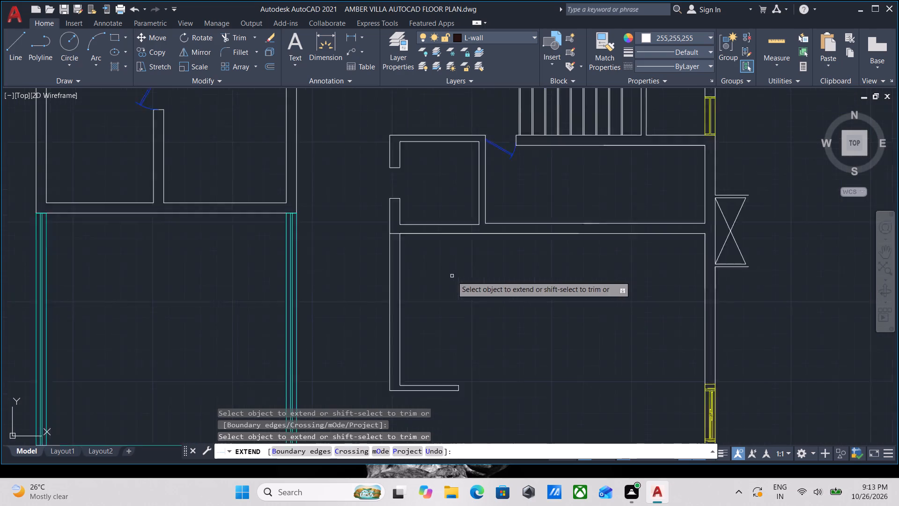
middle_drag(452, 276, 455, 224)
key(Escape)
key(Escape)
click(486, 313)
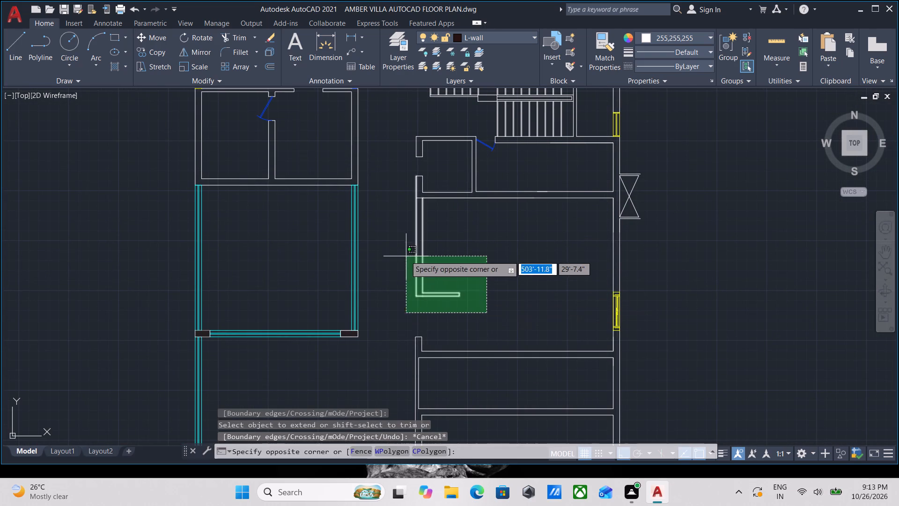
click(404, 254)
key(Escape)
Trim away the former closet's west wall below the extended line, its short southwest return and the leftover end segments.
scroll(452, 258, up, 1)
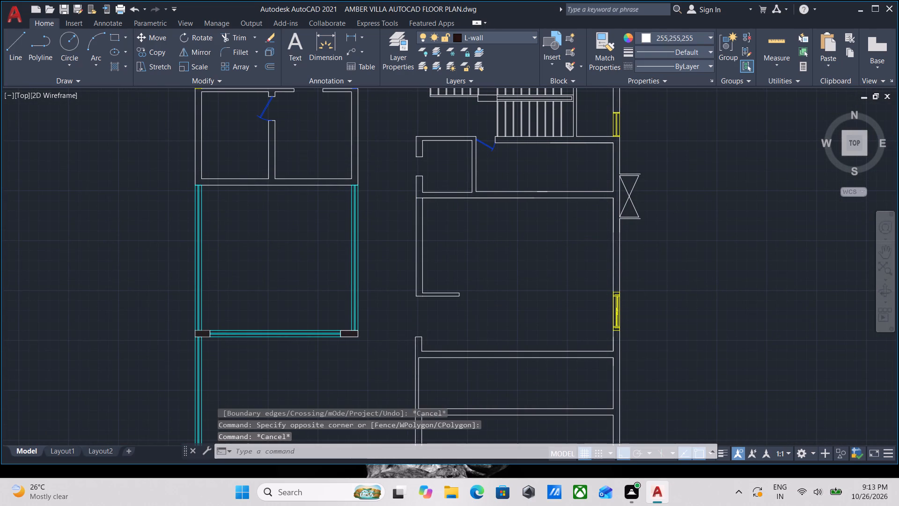
text(TR)
key(Return)
click(420, 240)
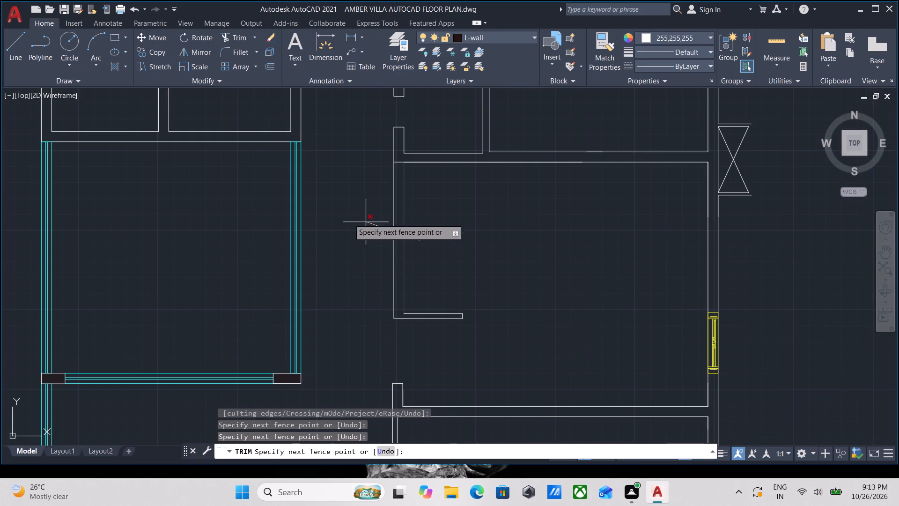
click(333, 216)
drag(424, 338, 429, 330)
click(429, 282)
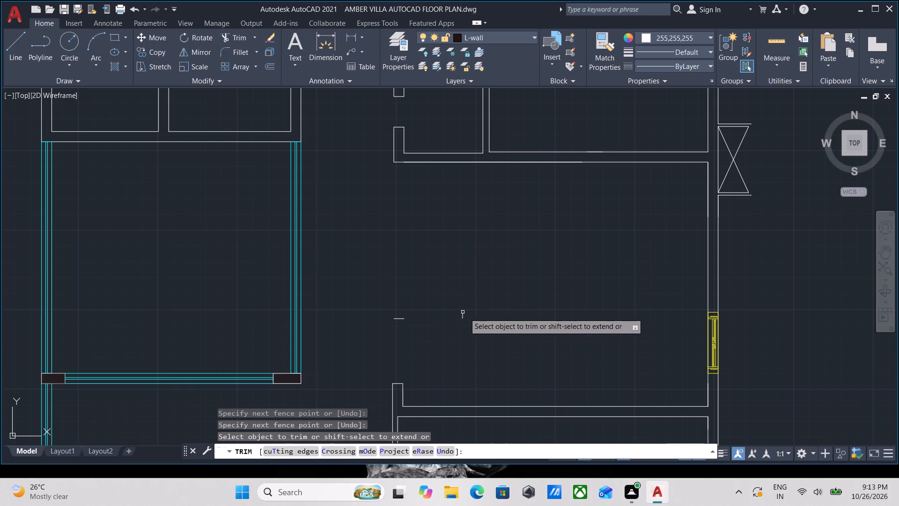
scroll(458, 314, up, 3)
drag(487, 327, 482, 325)
click(452, 325)
scroll(381, 328, down, 2)
middle_drag(381, 328, 591, 290)
scroll(591, 290, up, 1)
click(428, 318)
click(443, 285)
key(Escape)
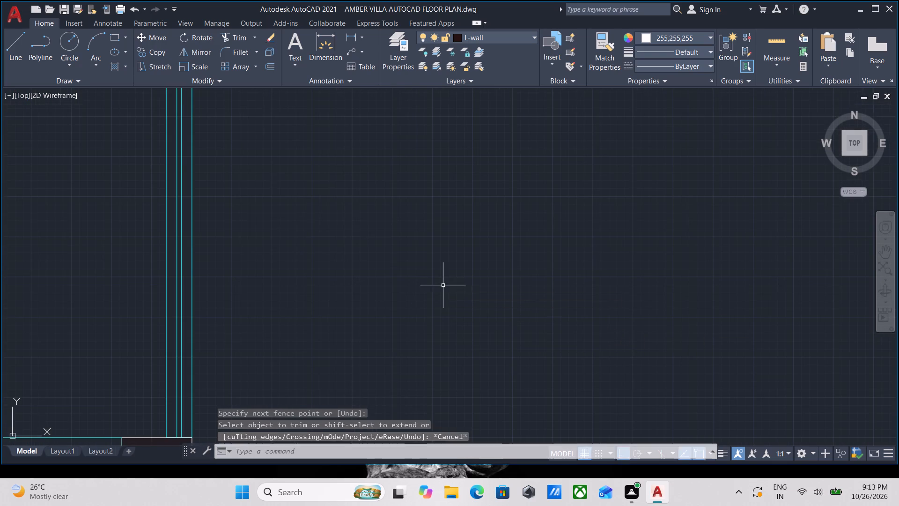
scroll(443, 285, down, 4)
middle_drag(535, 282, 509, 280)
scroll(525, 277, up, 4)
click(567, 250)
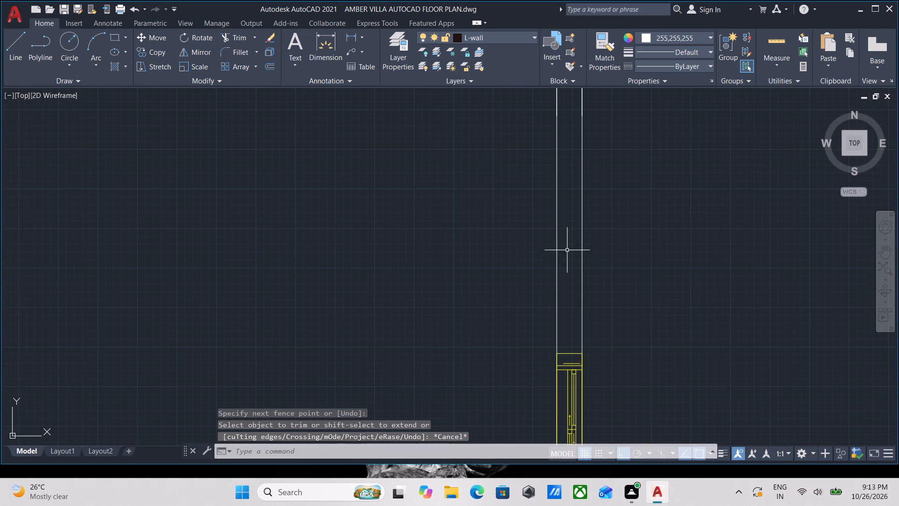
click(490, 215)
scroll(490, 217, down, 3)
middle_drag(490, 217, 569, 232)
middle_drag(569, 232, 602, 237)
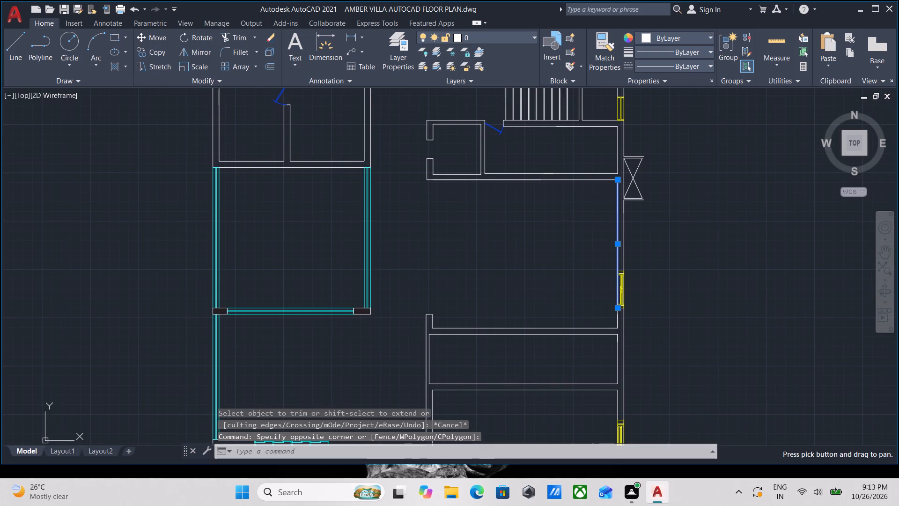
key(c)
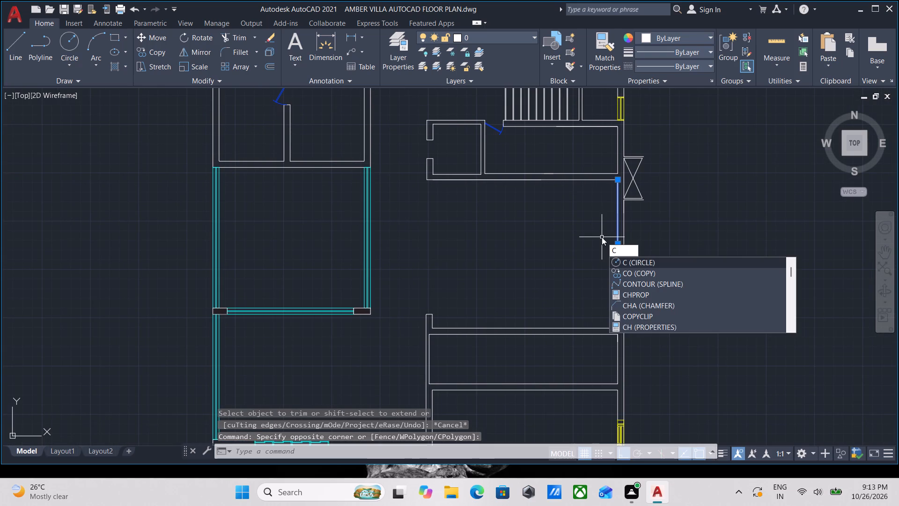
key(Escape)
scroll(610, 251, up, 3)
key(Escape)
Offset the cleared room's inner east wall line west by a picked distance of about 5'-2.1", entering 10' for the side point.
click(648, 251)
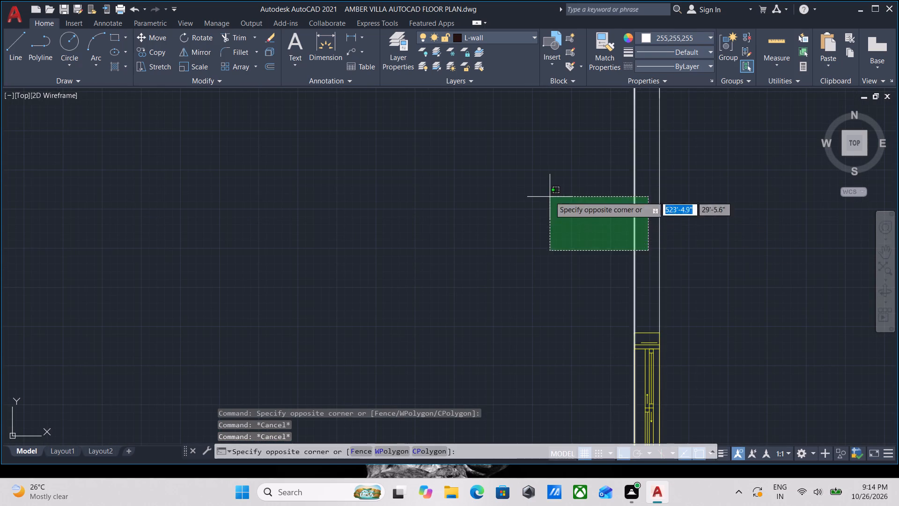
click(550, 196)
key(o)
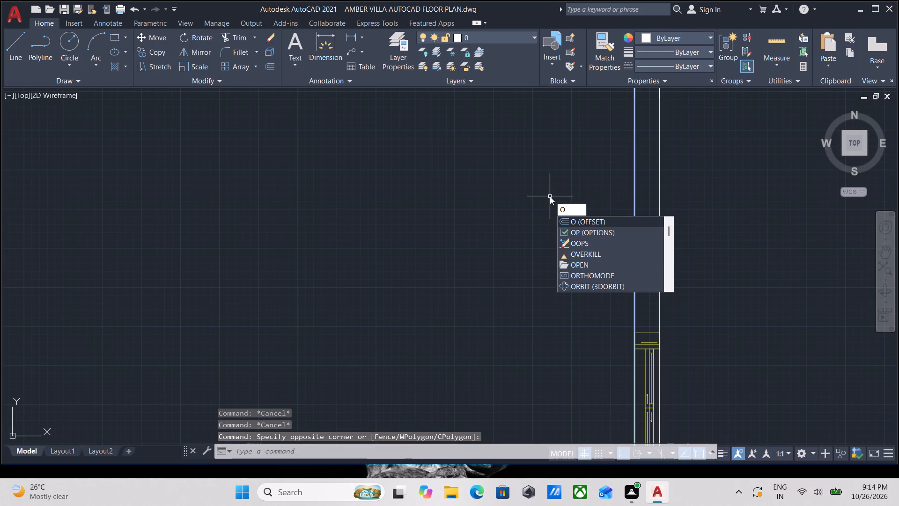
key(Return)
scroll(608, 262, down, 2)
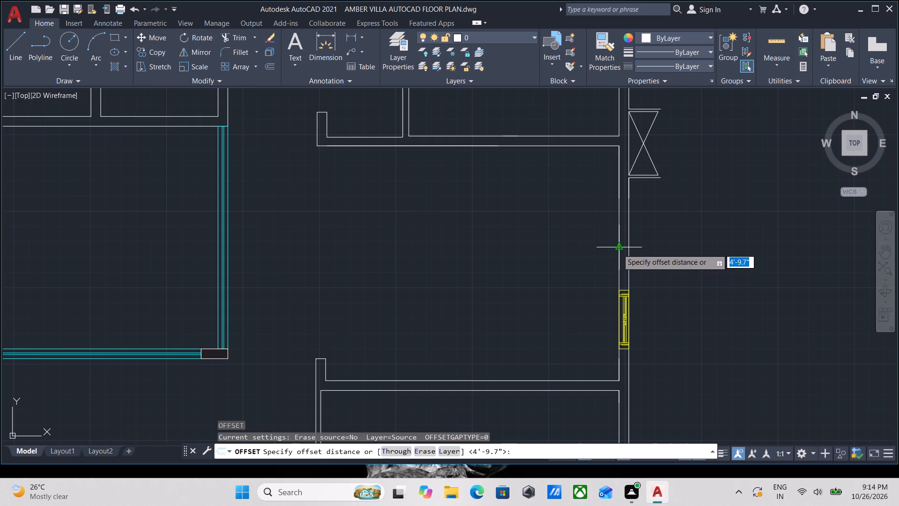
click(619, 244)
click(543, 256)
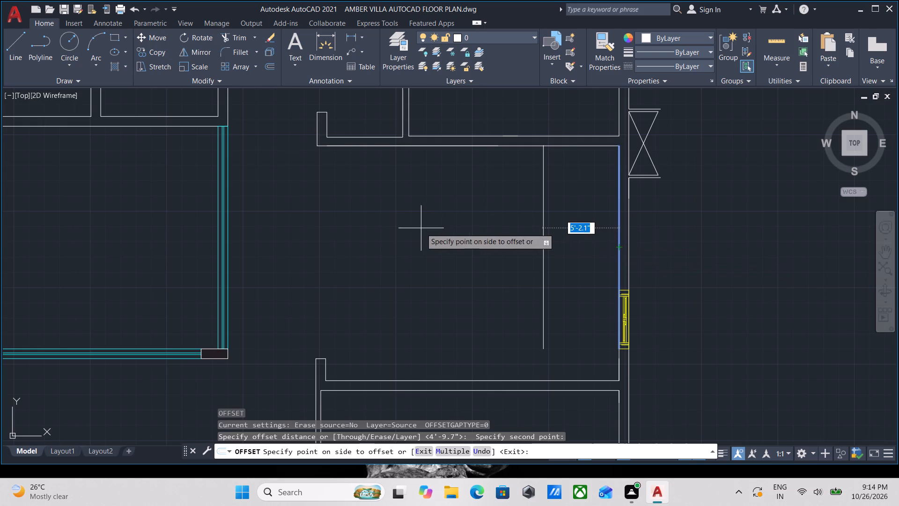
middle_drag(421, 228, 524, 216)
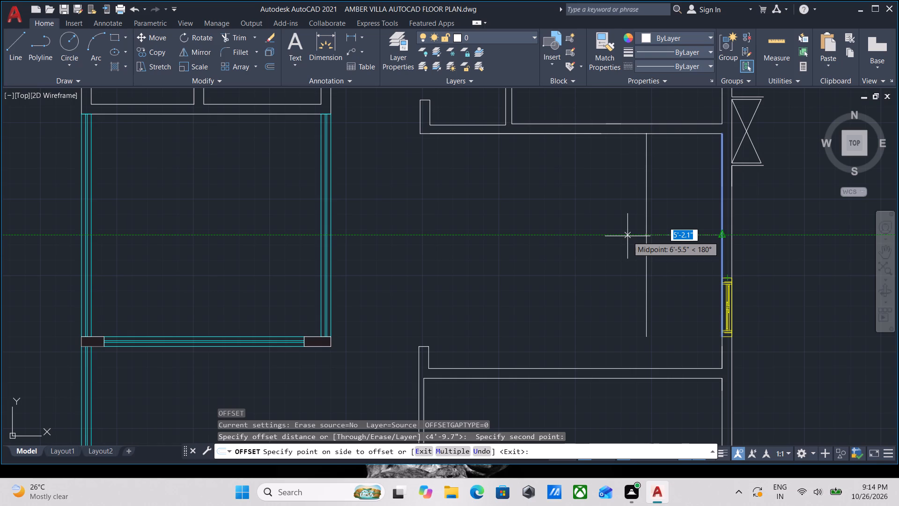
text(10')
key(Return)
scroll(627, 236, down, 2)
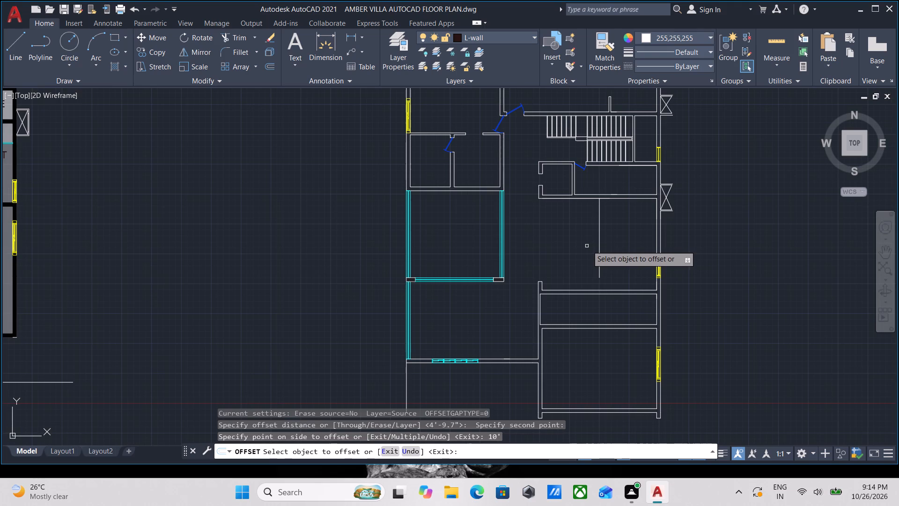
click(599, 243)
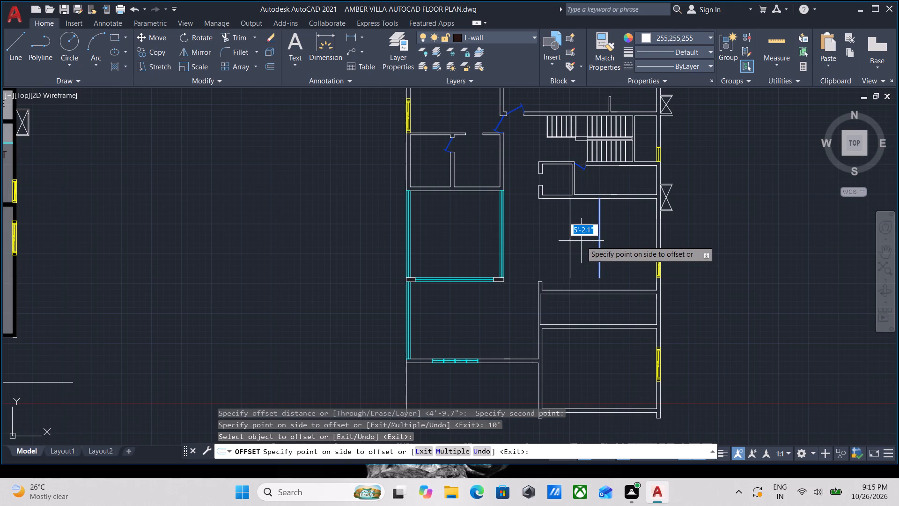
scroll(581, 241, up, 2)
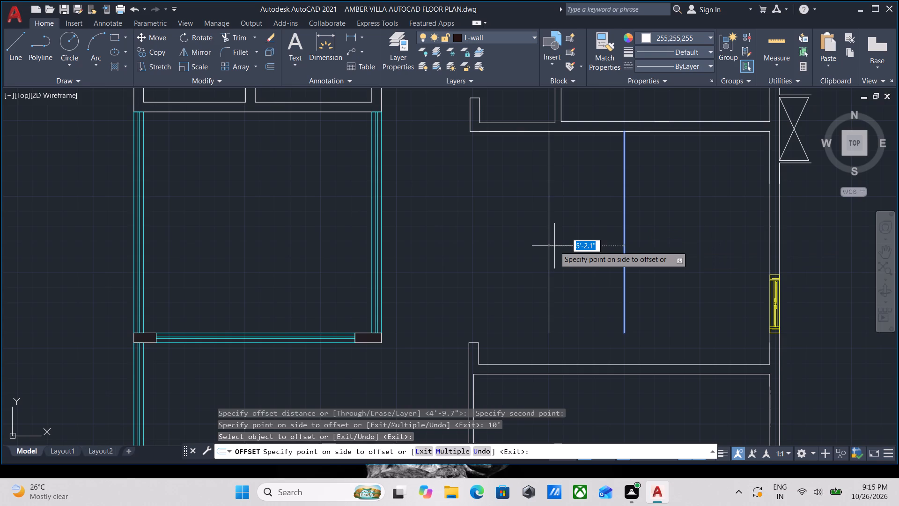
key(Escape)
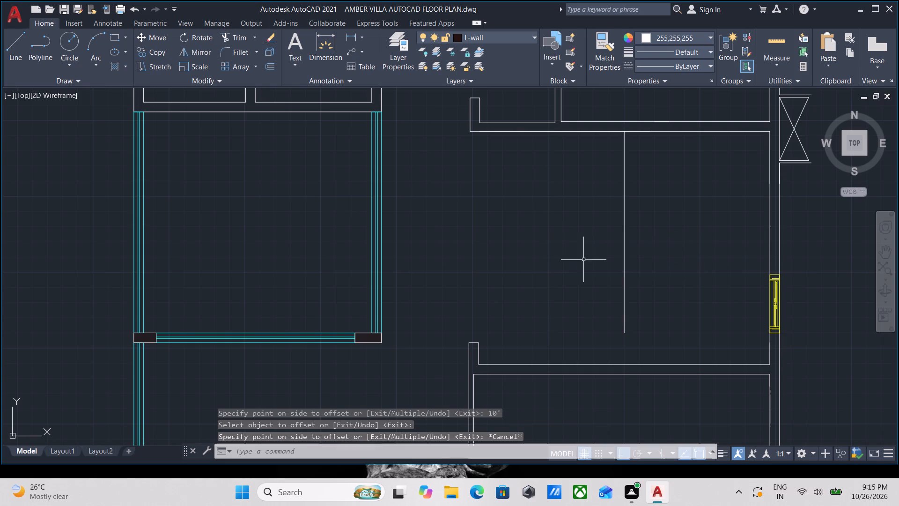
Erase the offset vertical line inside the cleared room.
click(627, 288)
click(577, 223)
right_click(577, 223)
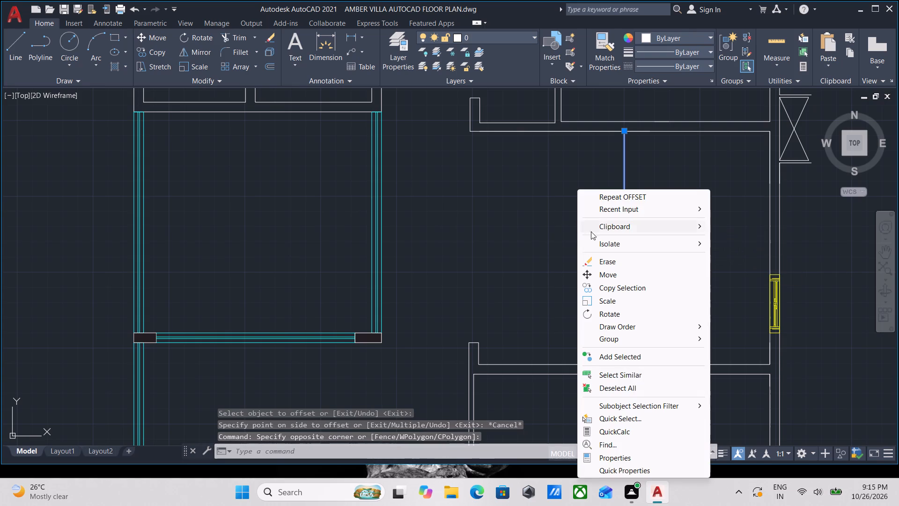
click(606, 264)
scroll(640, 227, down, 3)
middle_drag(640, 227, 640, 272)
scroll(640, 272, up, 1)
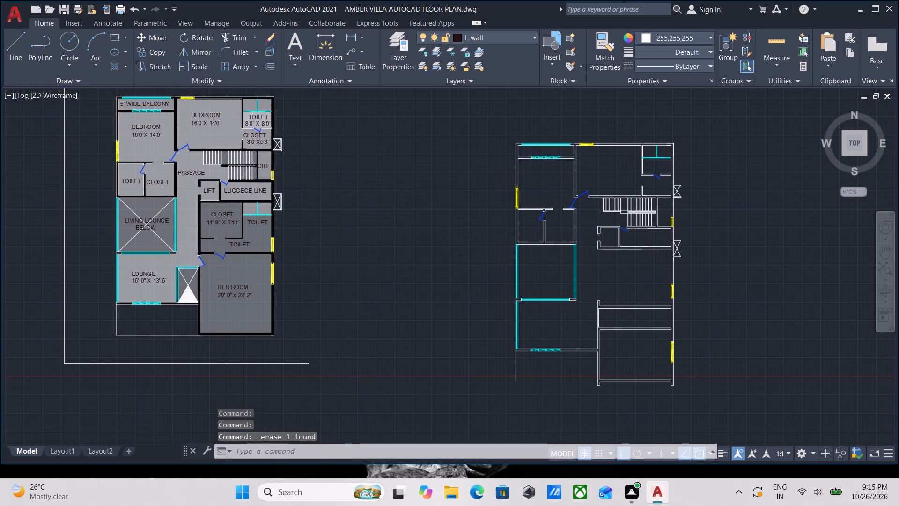
Offset the inner east wall line of the long room beside the lift 10' to the west.
middle_drag(643, 256, 622, 291)
scroll(658, 260, up, 1)
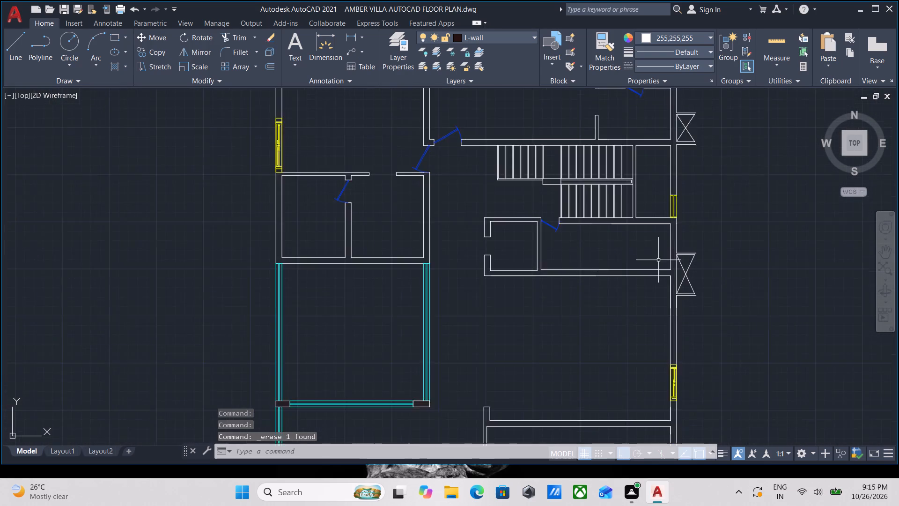
scroll(659, 260, up, 3)
middle_drag(662, 155, 657, 221)
scroll(656, 229, up, 1)
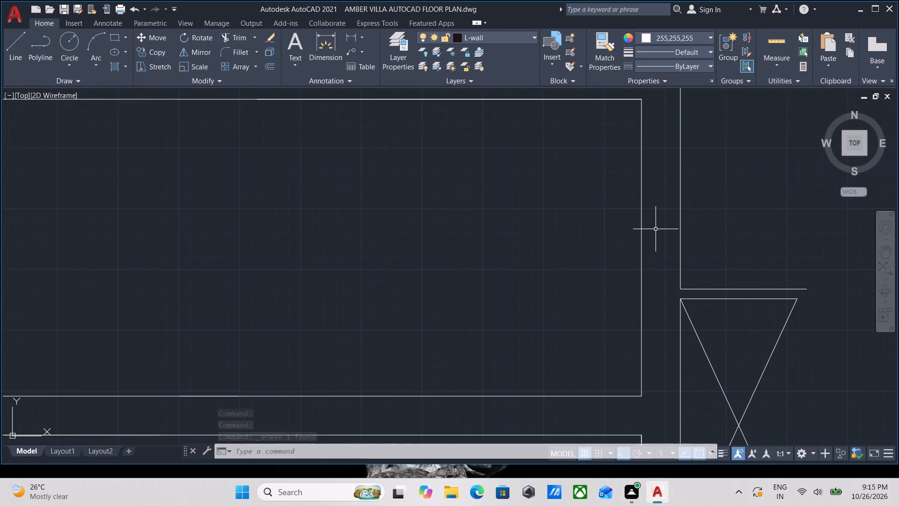
drag(656, 230, 631, 216)
click(571, 192)
scroll(572, 194, down, 3)
middle_drag(572, 194, 593, 206)
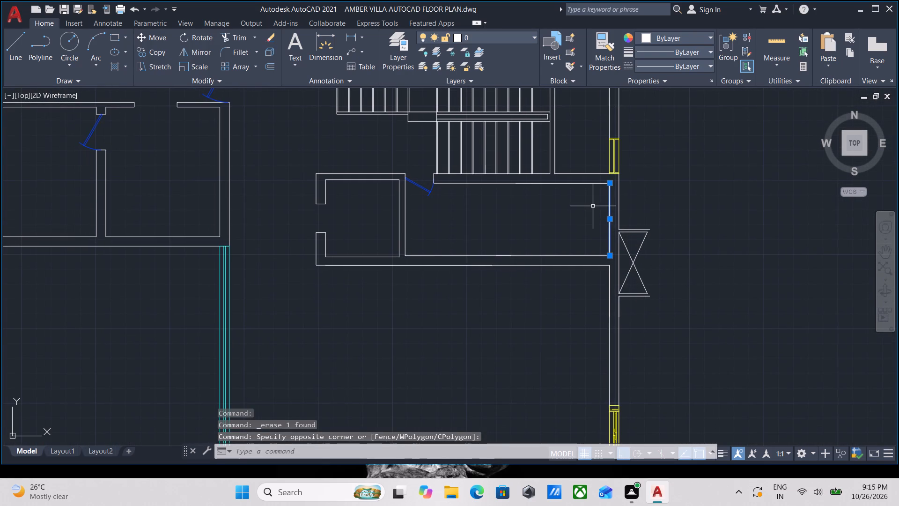
middle_drag(593, 206, 603, 246)
key(o)
key(Return)
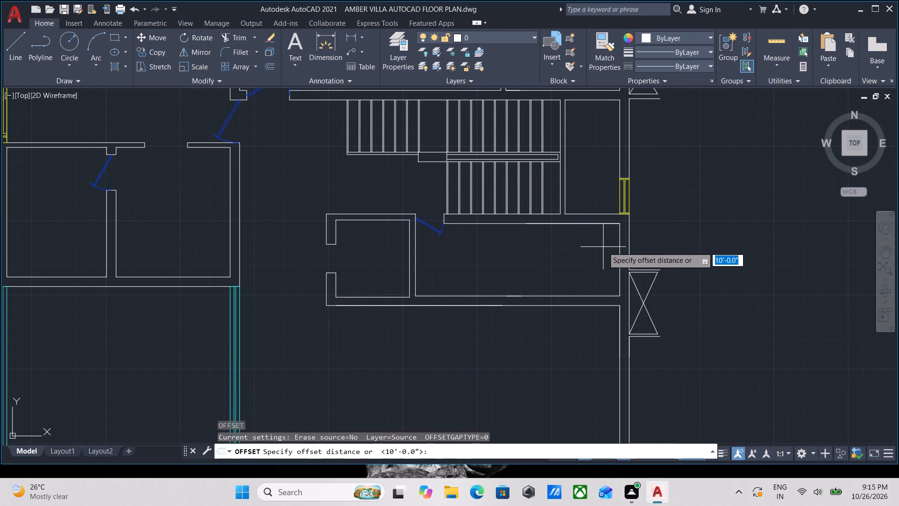
scroll(617, 266, up, 2)
click(621, 251)
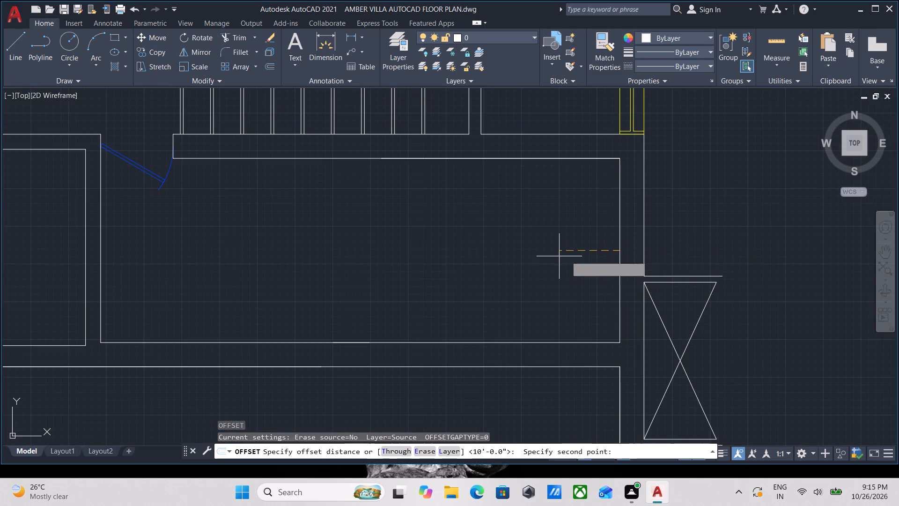
click(528, 256)
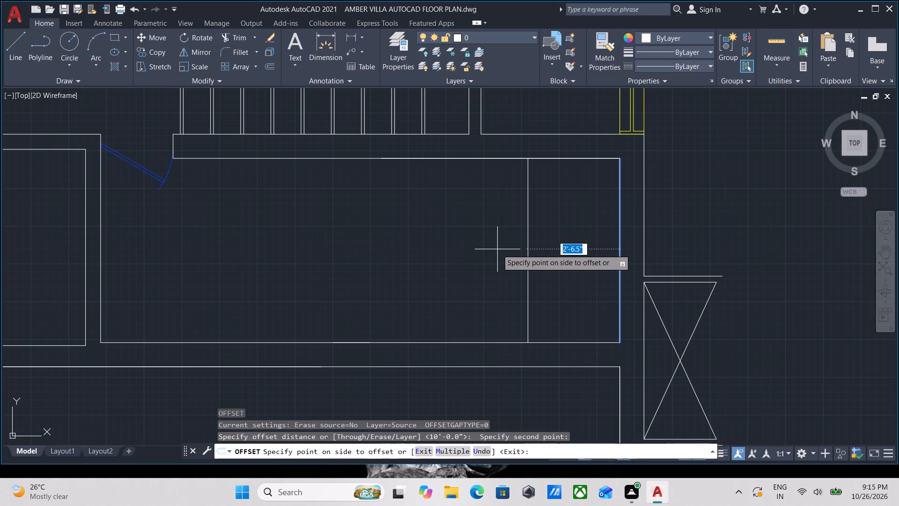
text(10')
key(Return)
scroll(397, 243, down, 1)
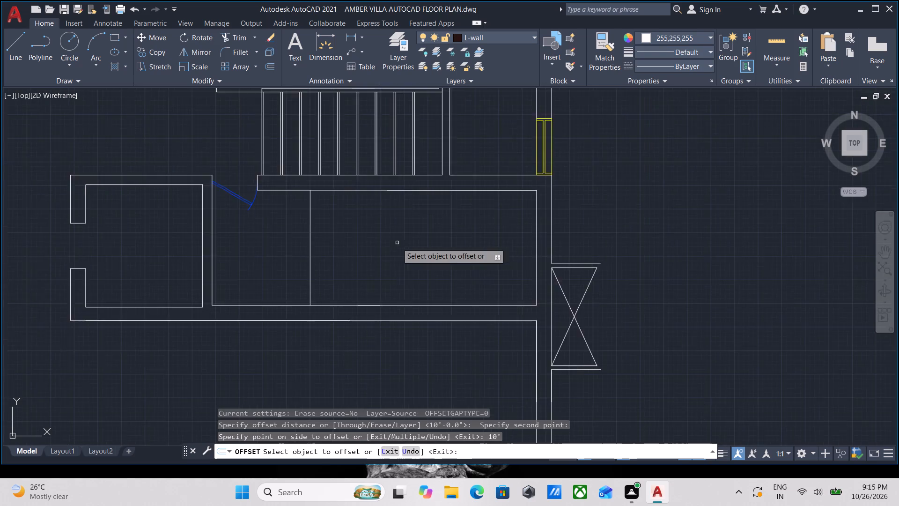
middle_drag(397, 243, 439, 249)
scroll(347, 266, up, 1)
middle_drag(347, 267, 436, 278)
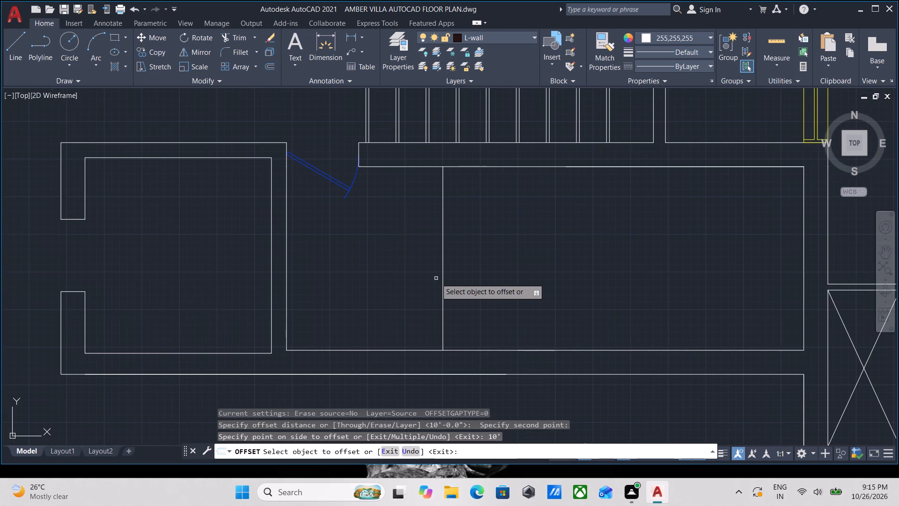
key(Escape)
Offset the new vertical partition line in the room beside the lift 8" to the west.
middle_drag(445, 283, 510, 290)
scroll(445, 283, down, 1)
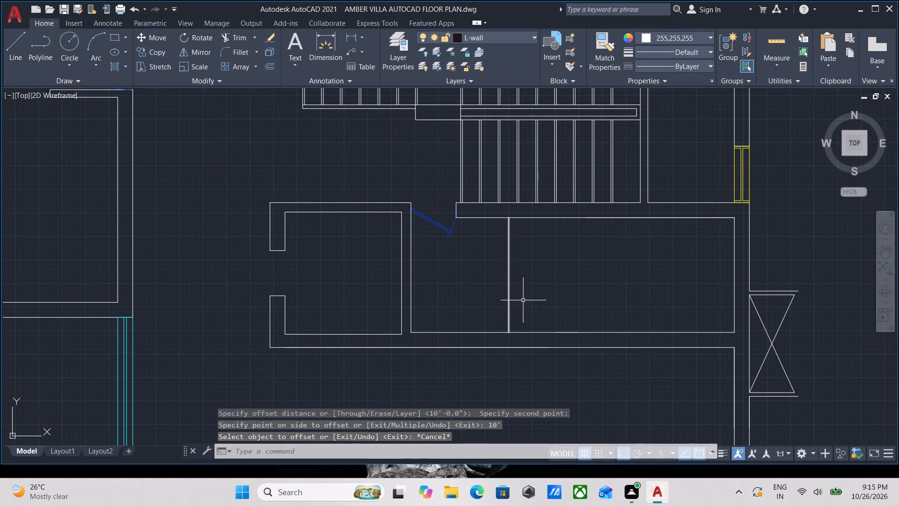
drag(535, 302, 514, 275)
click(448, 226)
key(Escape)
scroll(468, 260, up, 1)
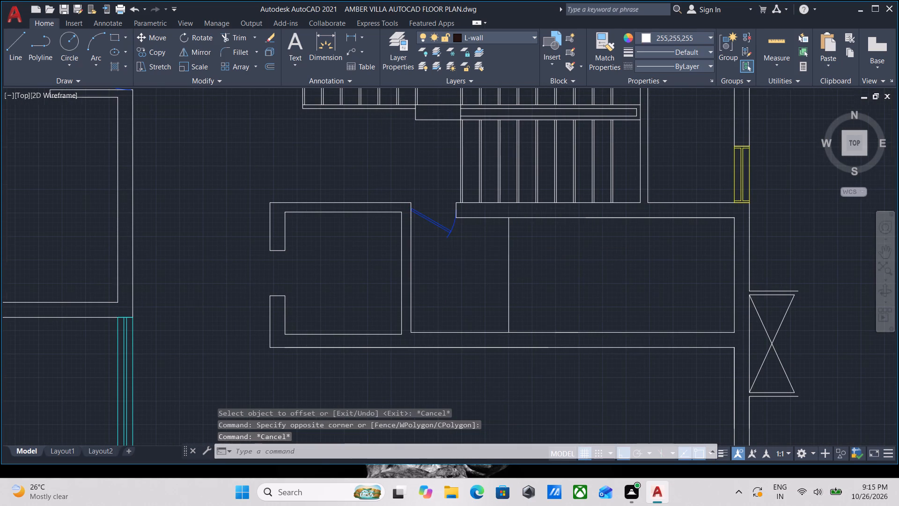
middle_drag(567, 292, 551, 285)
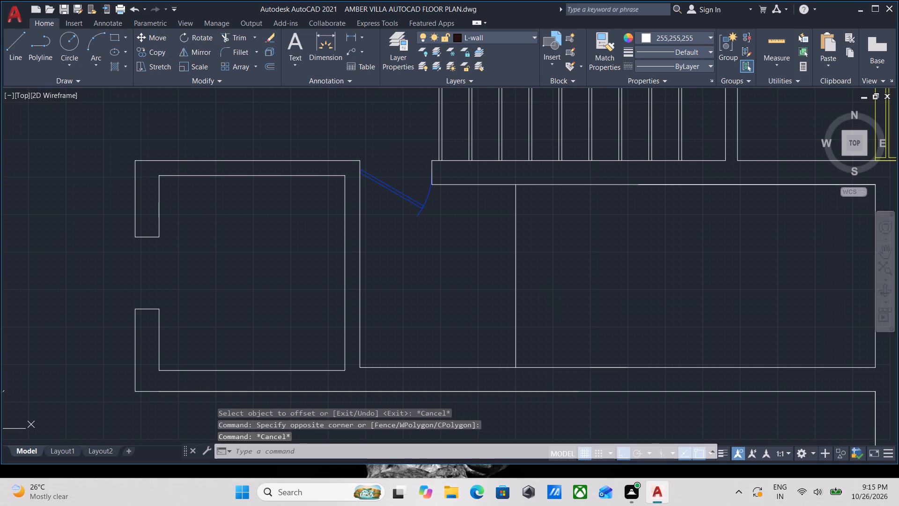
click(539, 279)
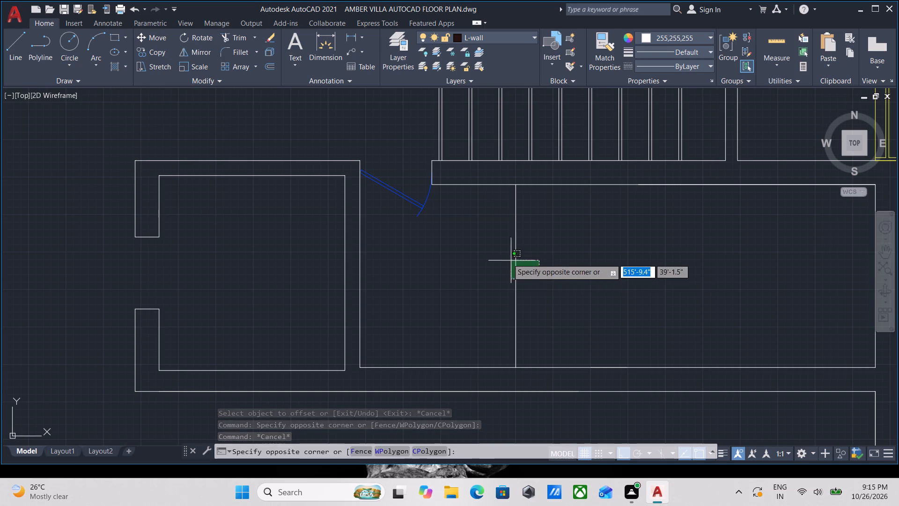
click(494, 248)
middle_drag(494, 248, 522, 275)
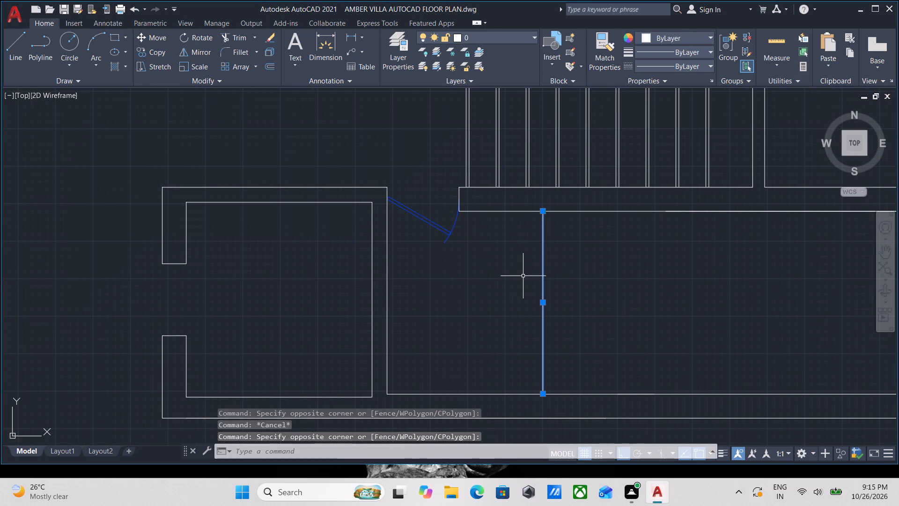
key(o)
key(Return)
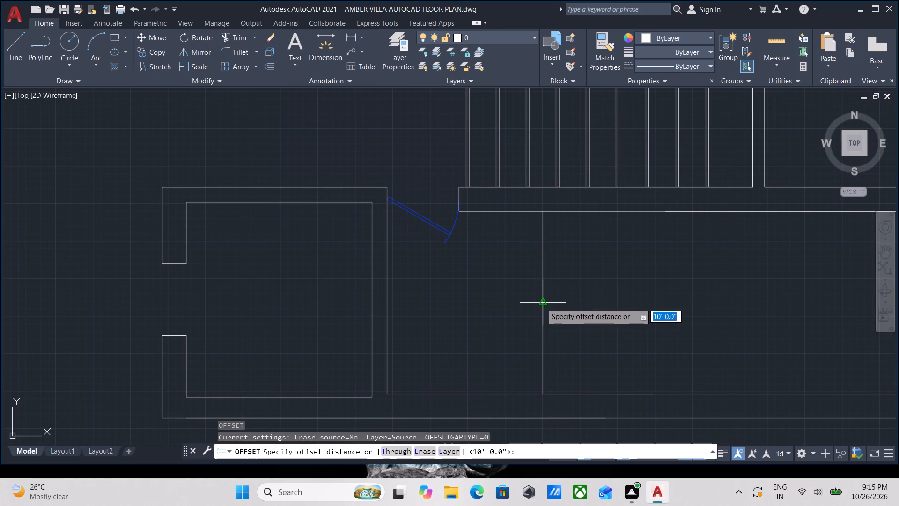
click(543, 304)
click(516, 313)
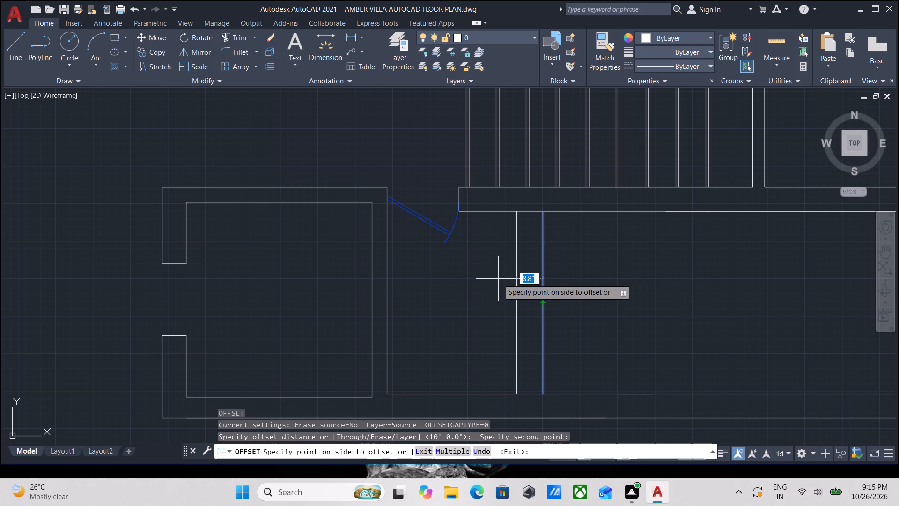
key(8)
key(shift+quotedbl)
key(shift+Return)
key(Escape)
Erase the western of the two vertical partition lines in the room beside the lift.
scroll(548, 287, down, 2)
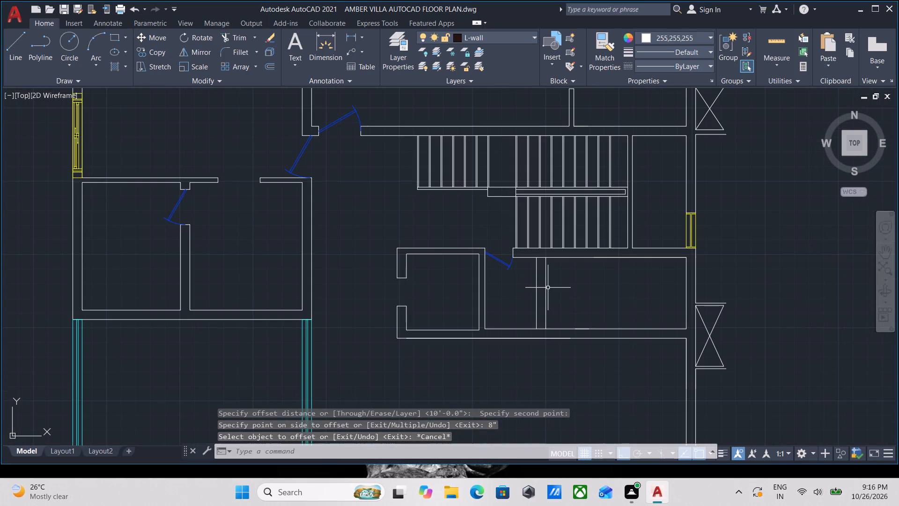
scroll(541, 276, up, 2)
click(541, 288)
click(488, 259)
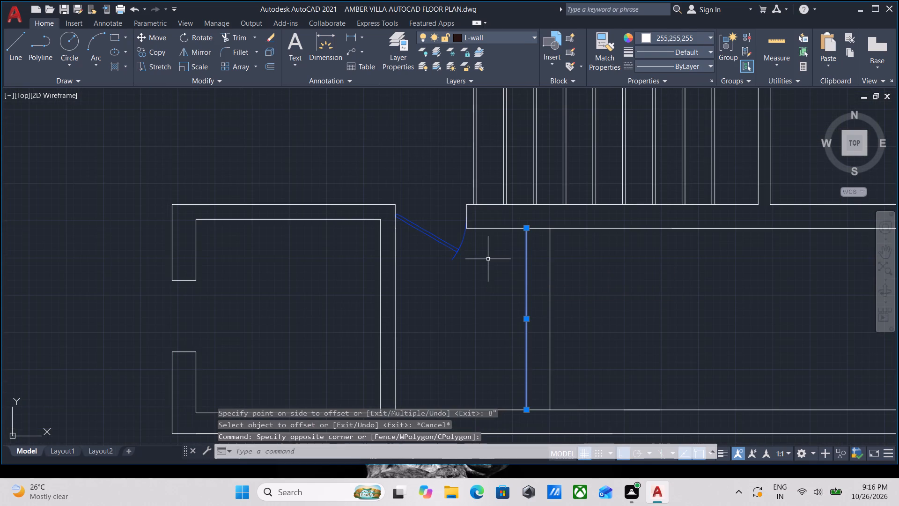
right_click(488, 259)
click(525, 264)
Offset the remaining vertical partition line in the room beside the lift 4" to the west.
click(567, 317)
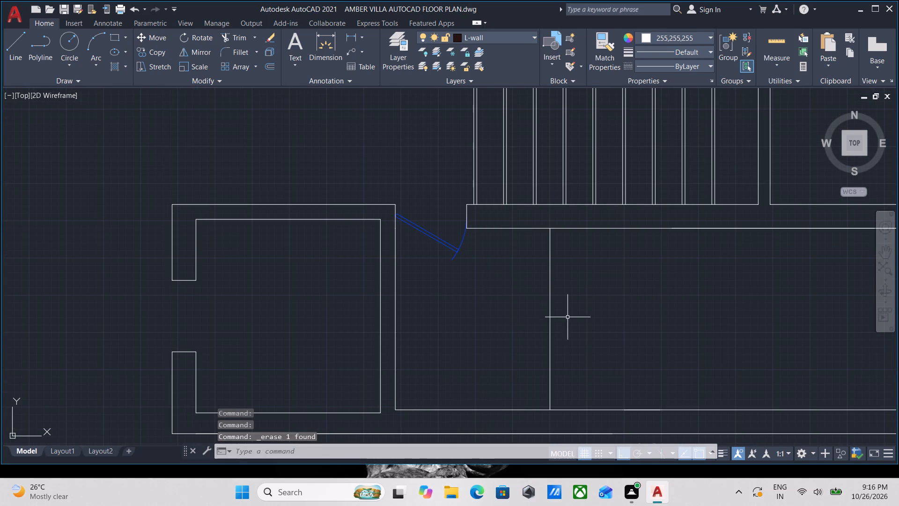
click(510, 286)
key(o)
key(Return)
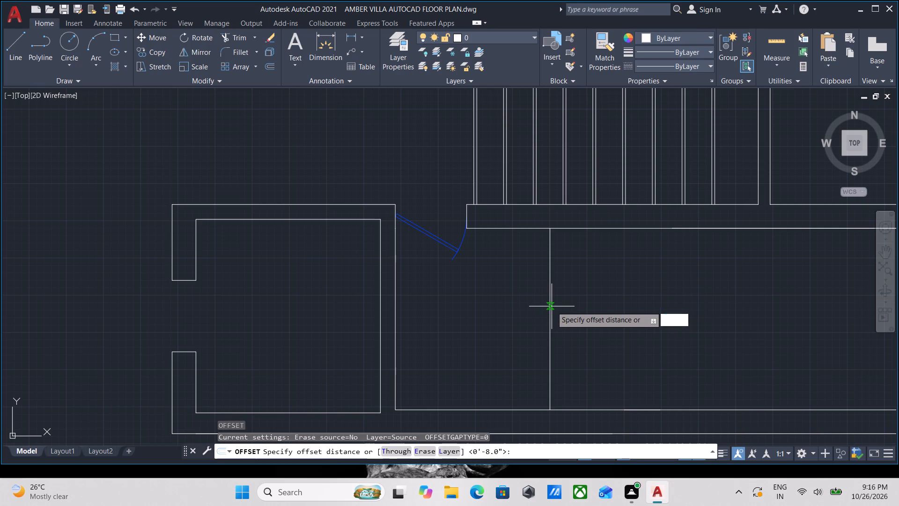
click(549, 319)
click(498, 330)
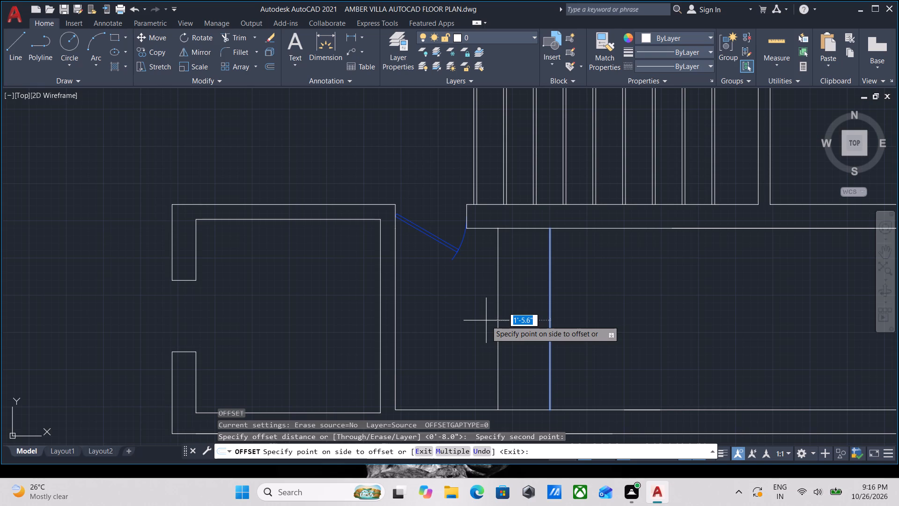
key(4)
key(shift+quotedbl)
key(shift+Return)
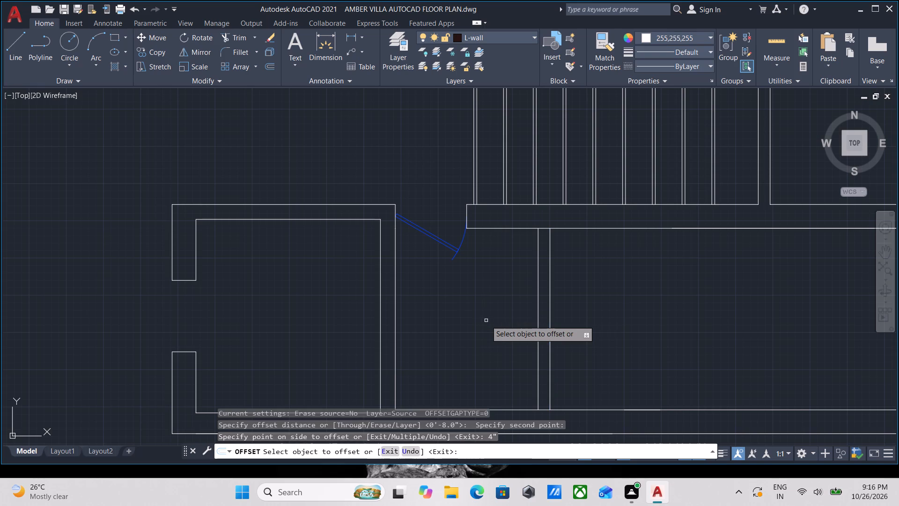
scroll(597, 296, down, 2)
middle_drag(597, 296, 561, 265)
scroll(565, 289, up, 2)
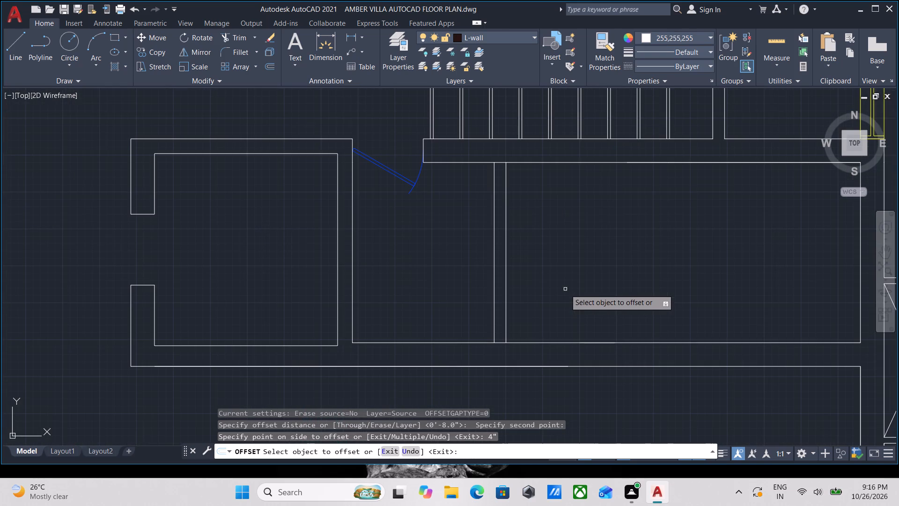
middle_click(563, 297)
key(Escape)
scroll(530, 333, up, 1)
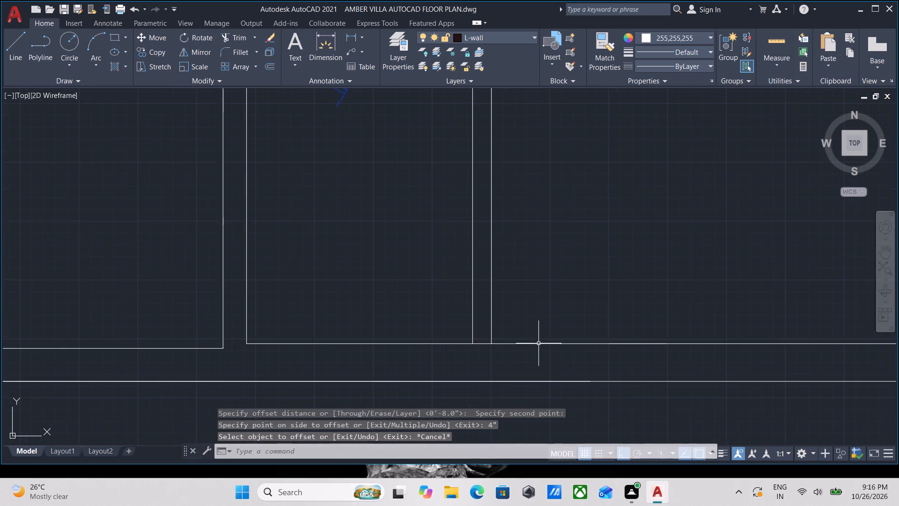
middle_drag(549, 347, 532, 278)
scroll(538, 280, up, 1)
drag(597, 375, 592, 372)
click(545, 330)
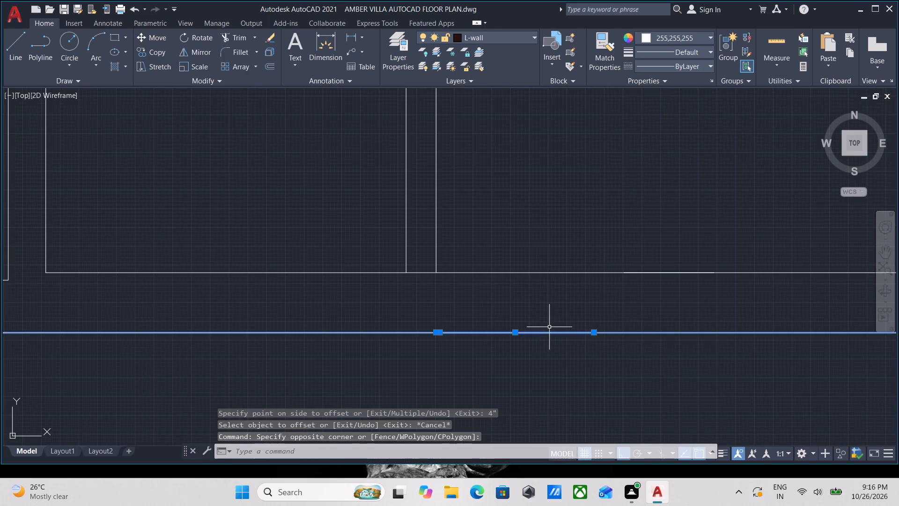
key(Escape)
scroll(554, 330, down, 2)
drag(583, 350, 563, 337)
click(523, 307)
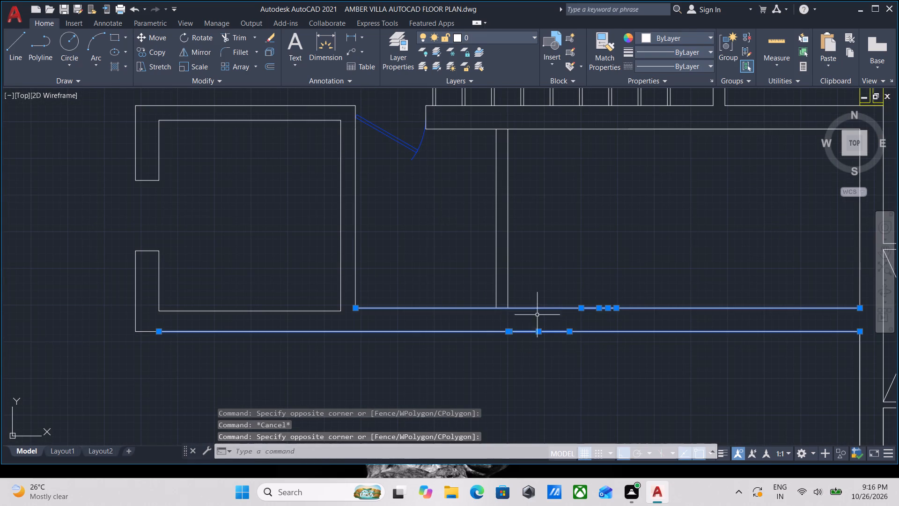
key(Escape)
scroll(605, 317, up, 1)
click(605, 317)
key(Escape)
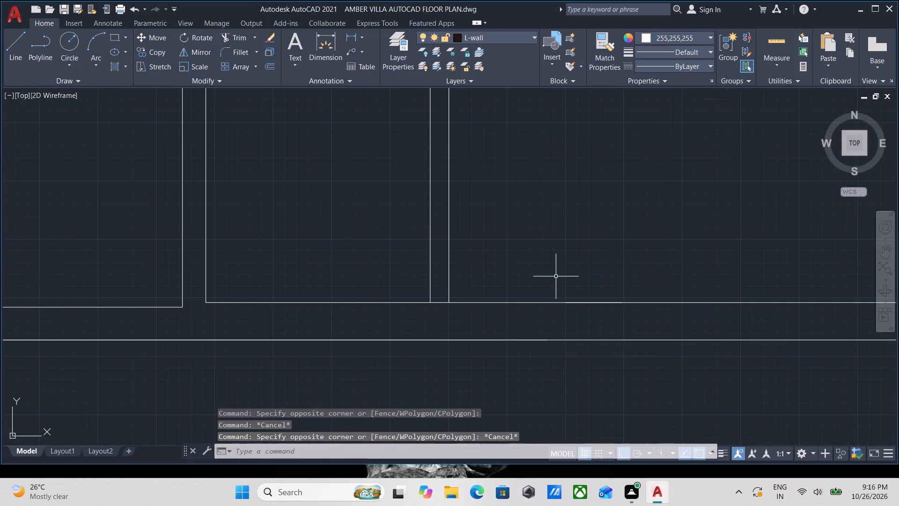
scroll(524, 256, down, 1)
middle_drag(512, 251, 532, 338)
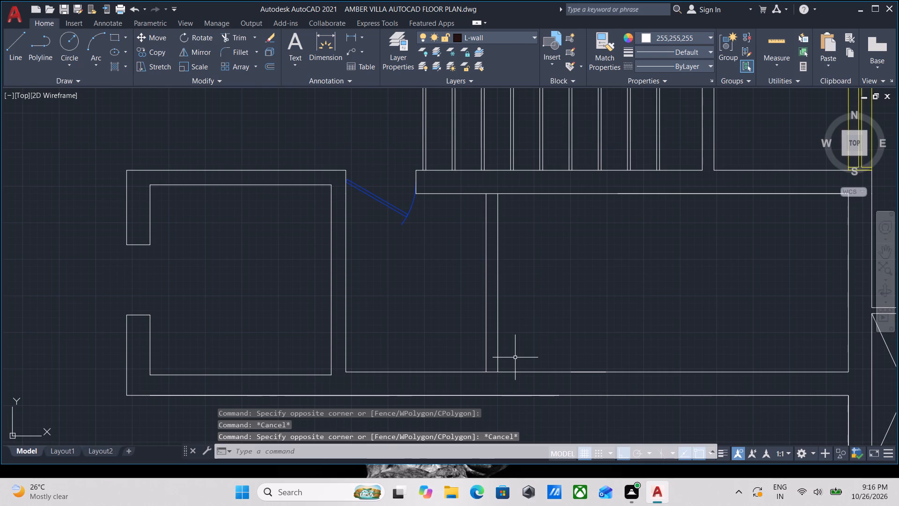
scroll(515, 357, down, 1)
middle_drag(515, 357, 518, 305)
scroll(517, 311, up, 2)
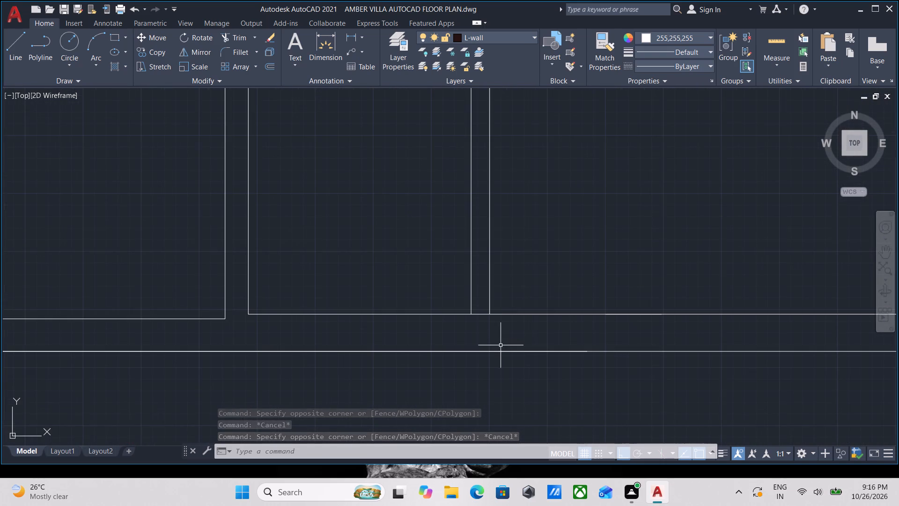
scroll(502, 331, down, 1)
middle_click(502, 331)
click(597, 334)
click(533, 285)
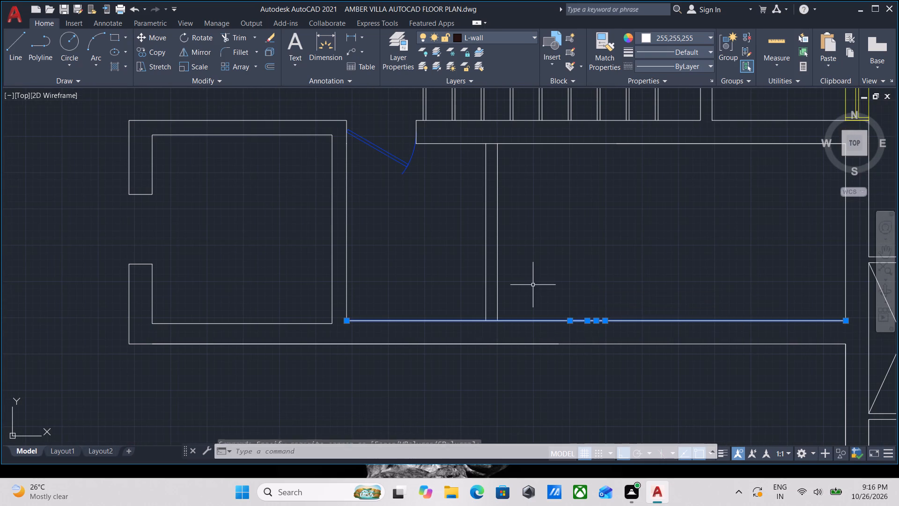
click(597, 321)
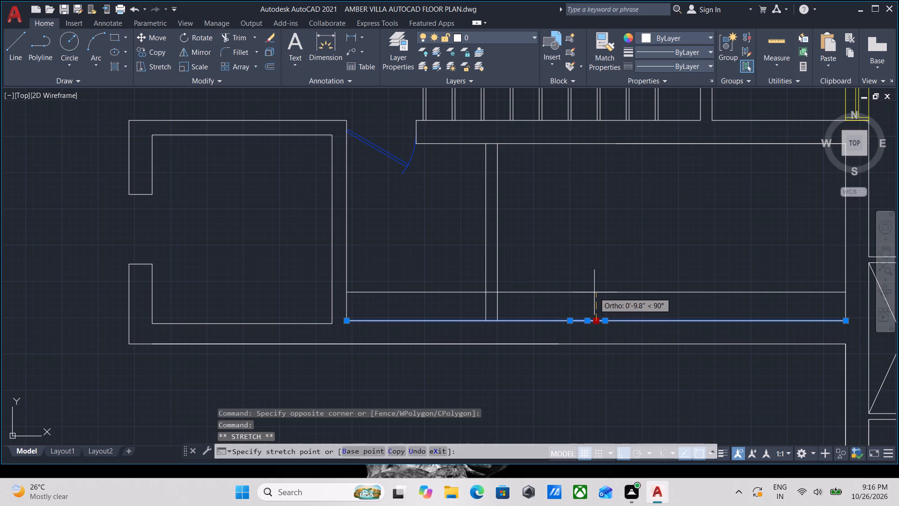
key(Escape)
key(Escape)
Trim the inner south wall line between the two vertical partition lines in the room beside the lift.
scroll(527, 280, down, 1)
middle_drag(527, 281, 536, 311)
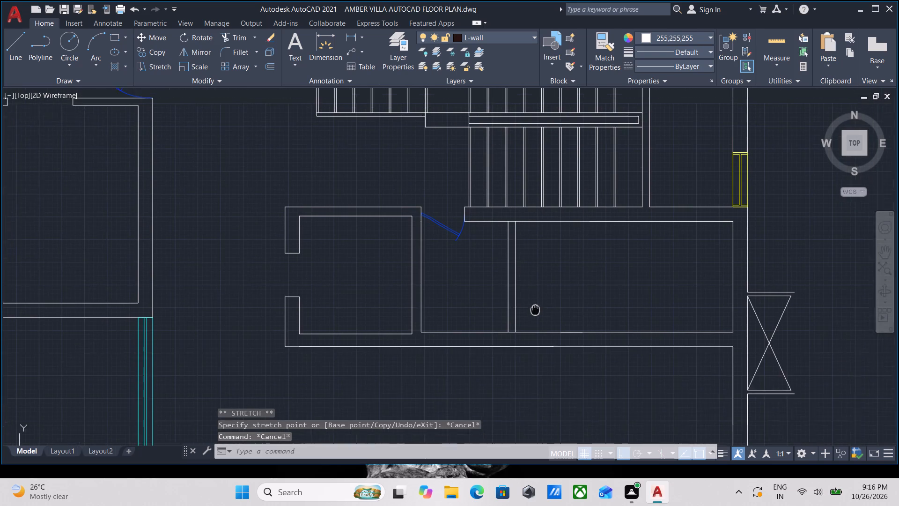
middle_drag(536, 311, 537, 311)
scroll(529, 340, up, 2)
middle_drag(494, 352, 511, 363)
text(TR)
key(Return)
scroll(511, 363, up, 2)
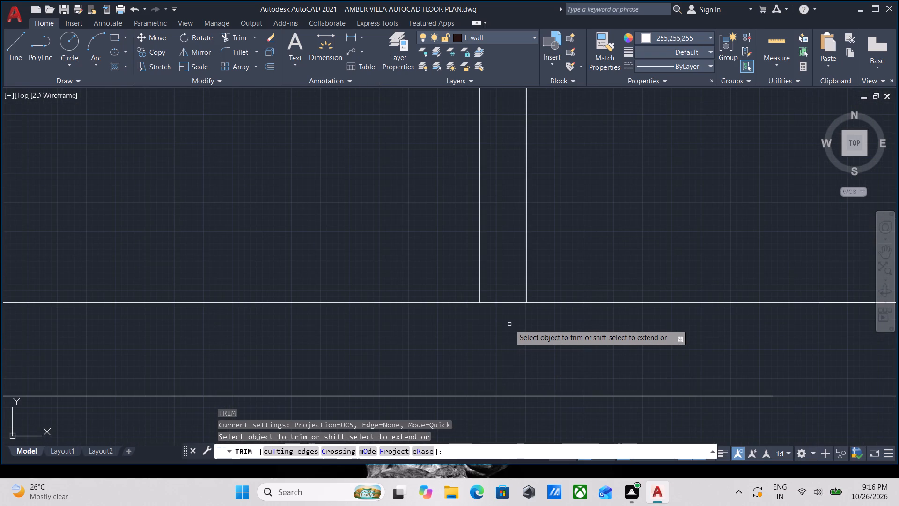
click(509, 322)
click(493, 250)
Trim the inner north wall line between the same two vertical partition lines.
scroll(493, 250, down, 4)
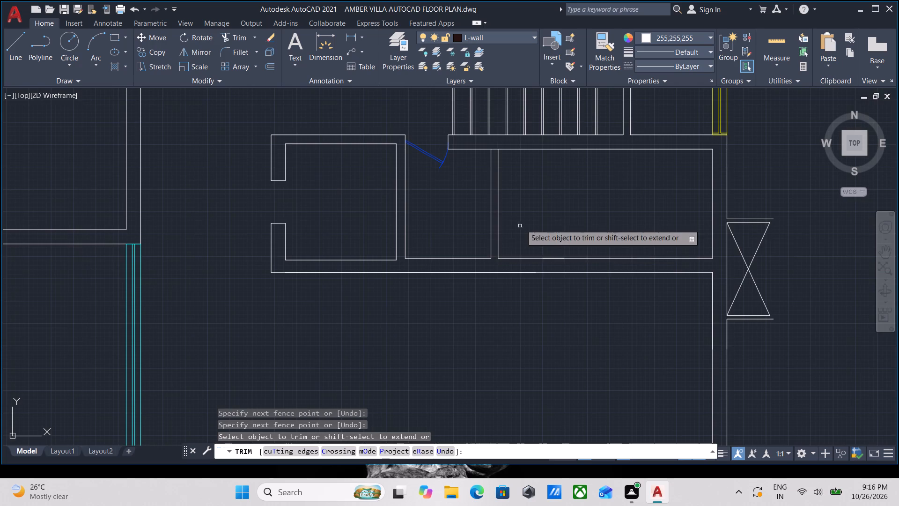
middle_drag(521, 235, 524, 277)
scroll(497, 212, up, 2)
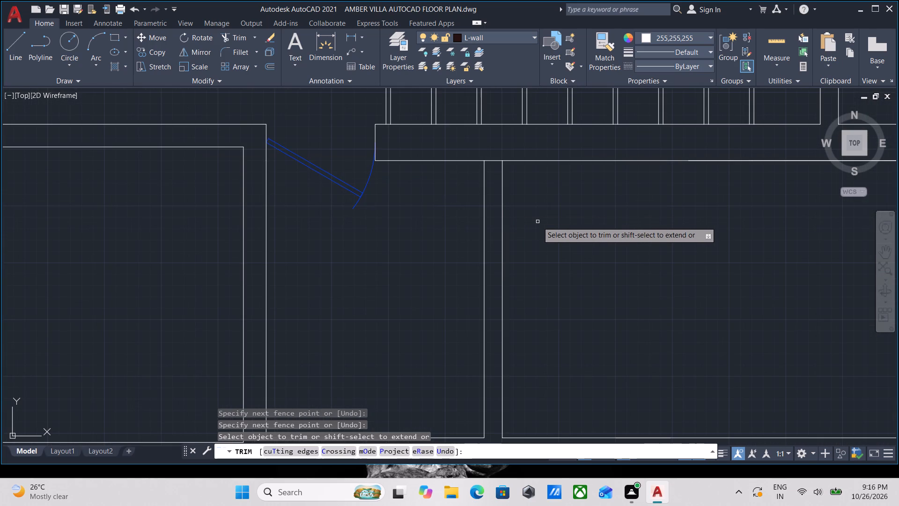
scroll(509, 178, up, 2)
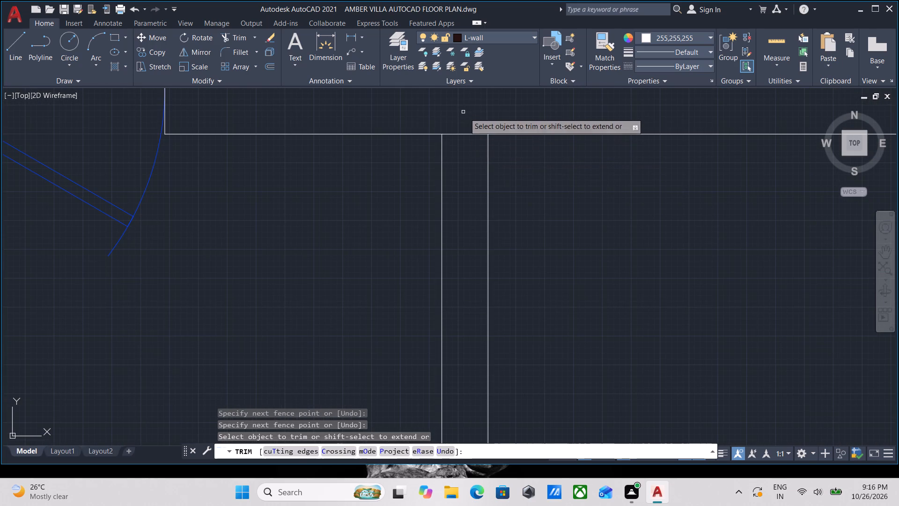
click(466, 114)
click(454, 188)
key(Escape)
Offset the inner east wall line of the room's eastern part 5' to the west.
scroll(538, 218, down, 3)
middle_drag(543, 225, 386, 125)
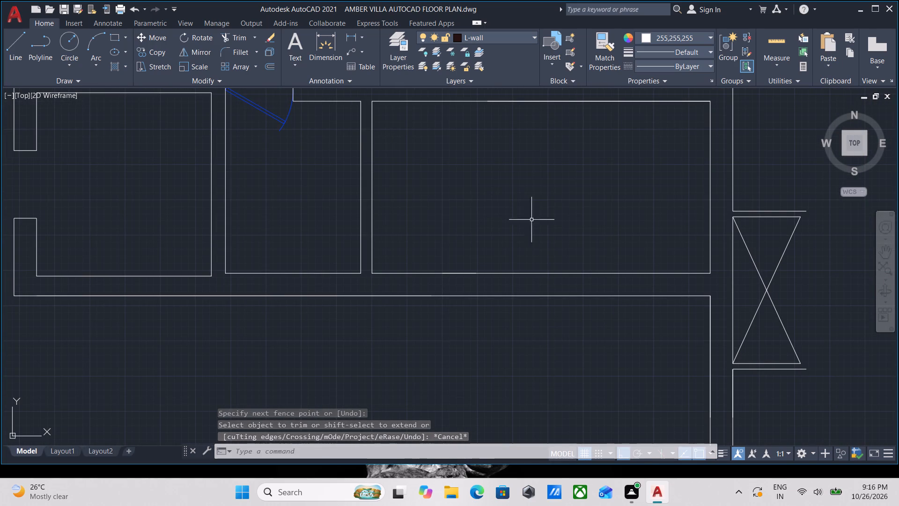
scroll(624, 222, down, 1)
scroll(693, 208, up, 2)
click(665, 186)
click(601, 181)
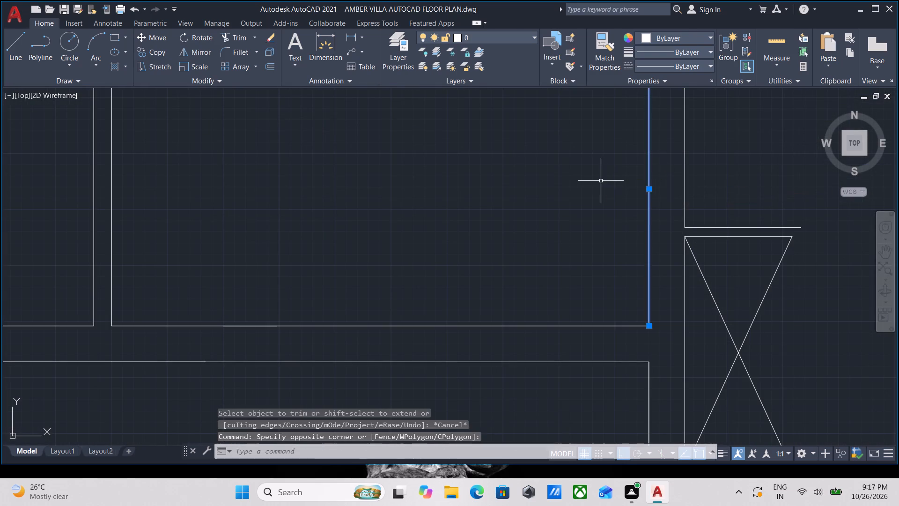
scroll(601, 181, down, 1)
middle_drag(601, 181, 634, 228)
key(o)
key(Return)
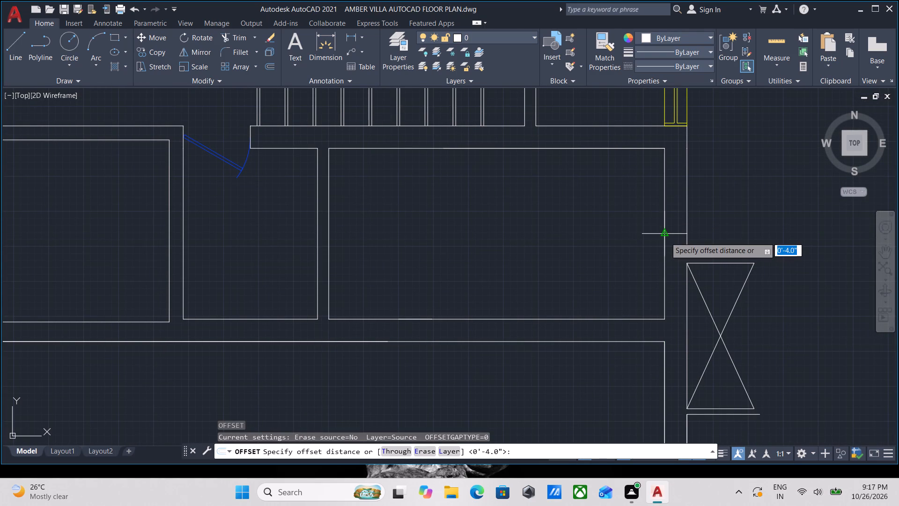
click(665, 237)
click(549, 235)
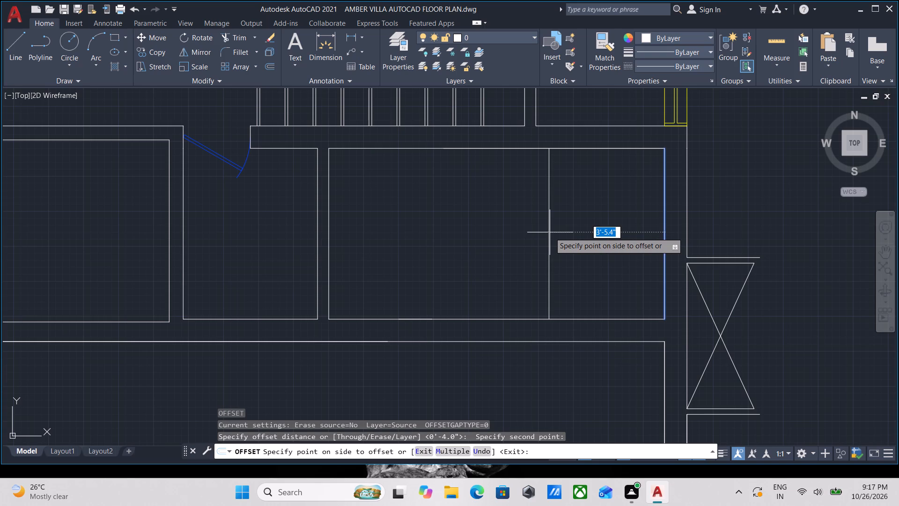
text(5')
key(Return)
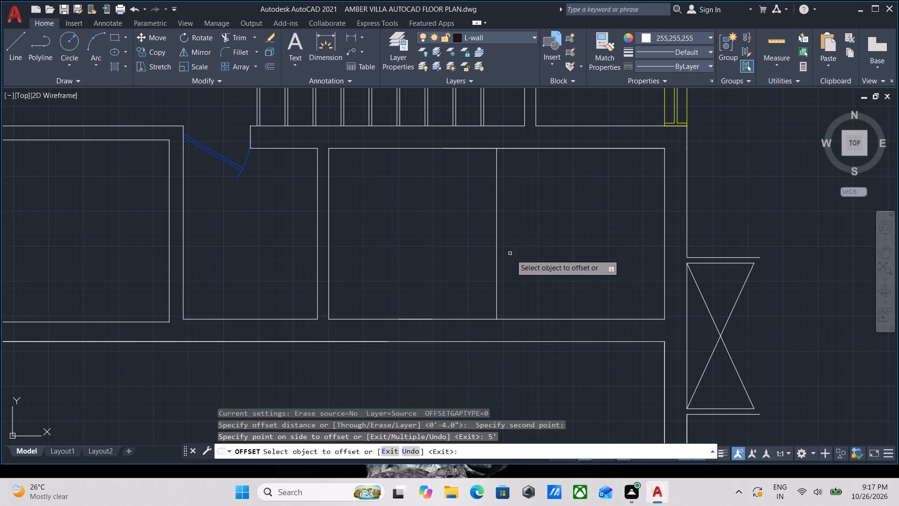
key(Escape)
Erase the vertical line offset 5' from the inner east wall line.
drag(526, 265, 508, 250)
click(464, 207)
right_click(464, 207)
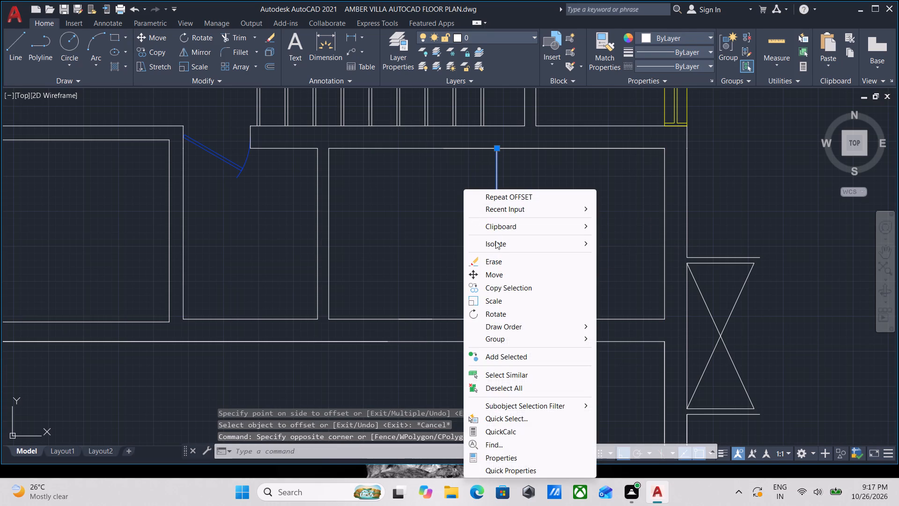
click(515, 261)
Offset the inner east wall line of the room's eastern part about 3'-6.8" to the west.
scroll(627, 261, down, 1)
scroll(627, 261, up, 1)
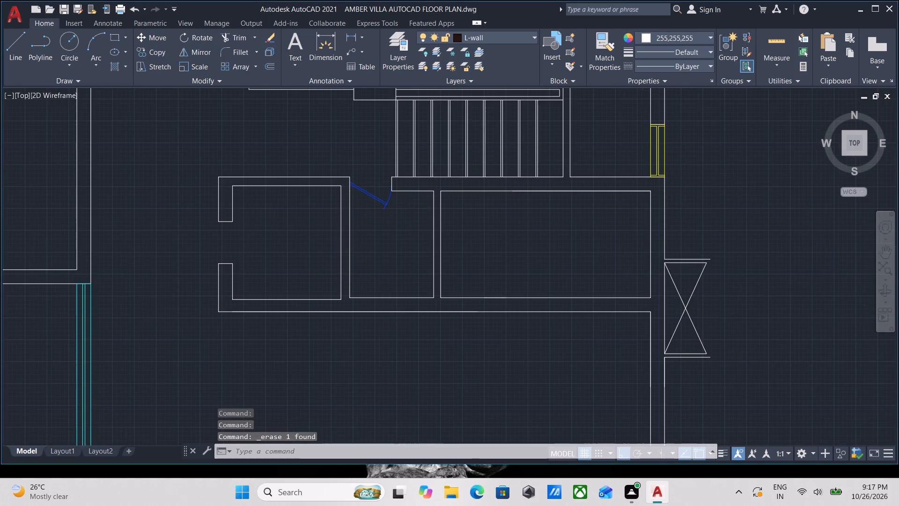
click(672, 242)
click(589, 202)
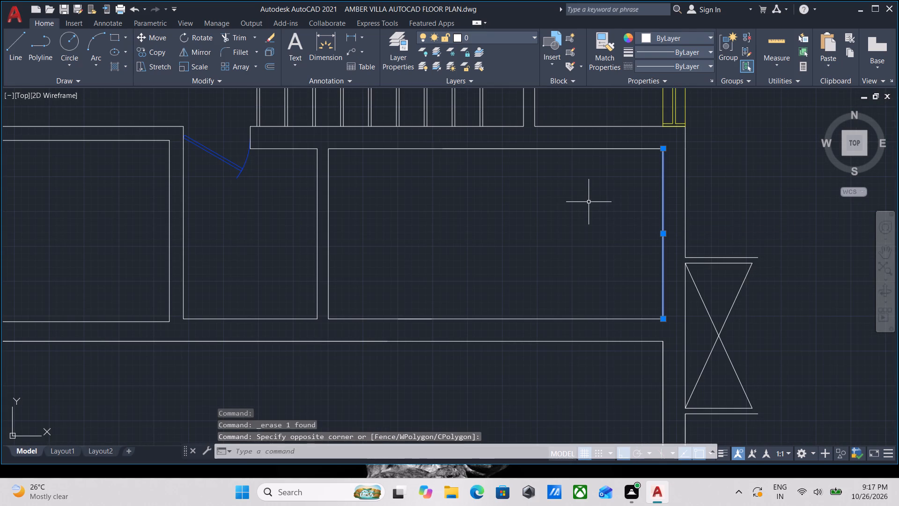
key(o)
key(Return)
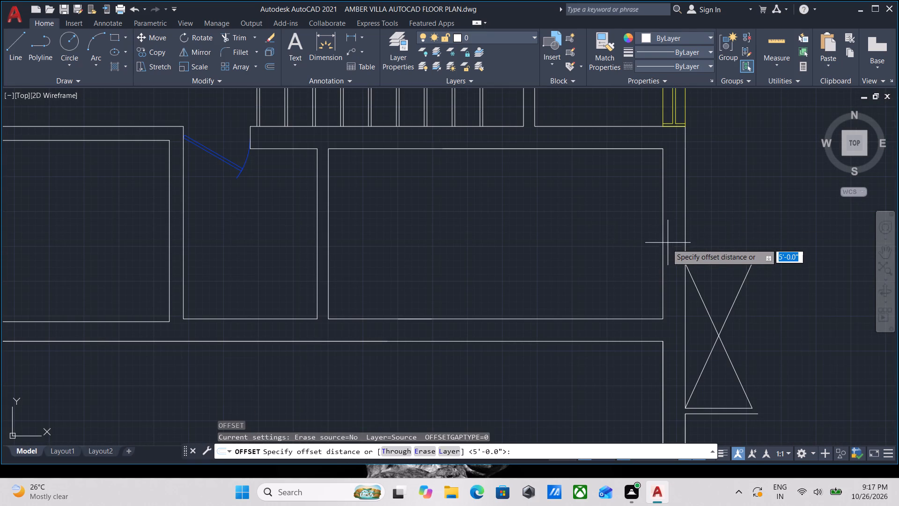
click(662, 235)
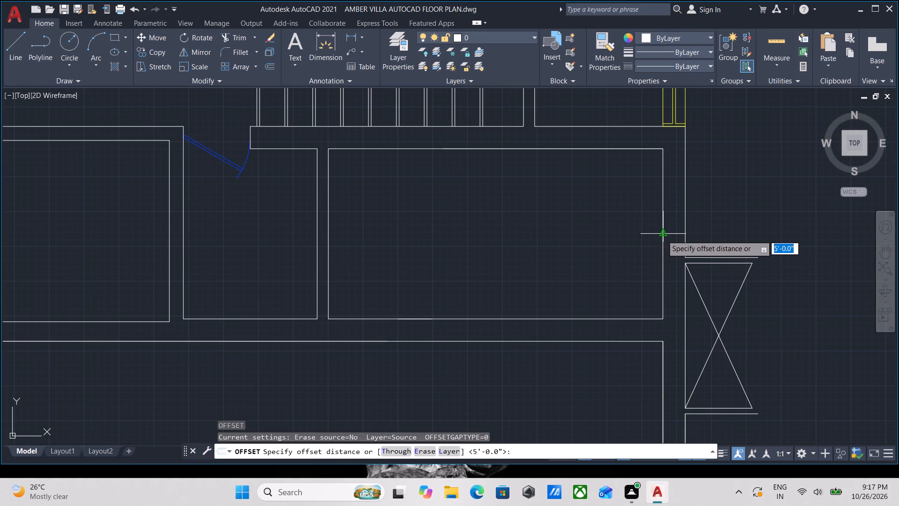
click(544, 225)
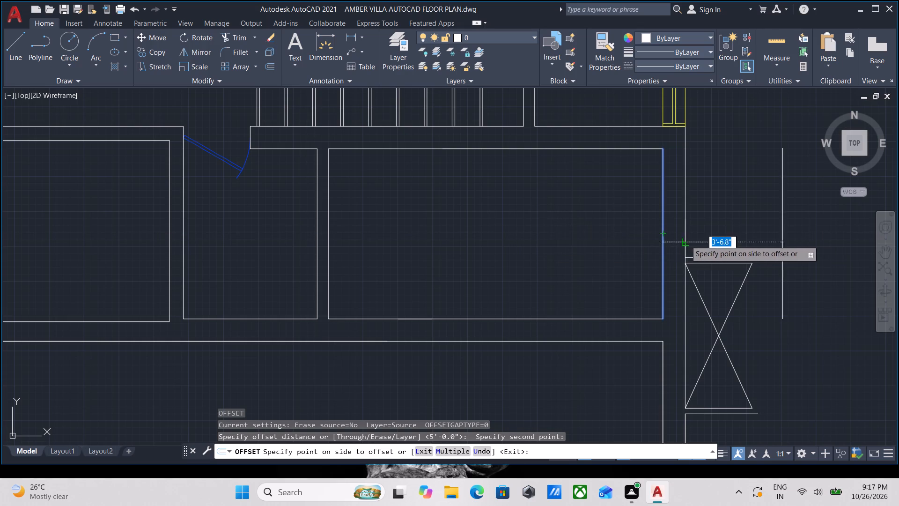
click(552, 245)
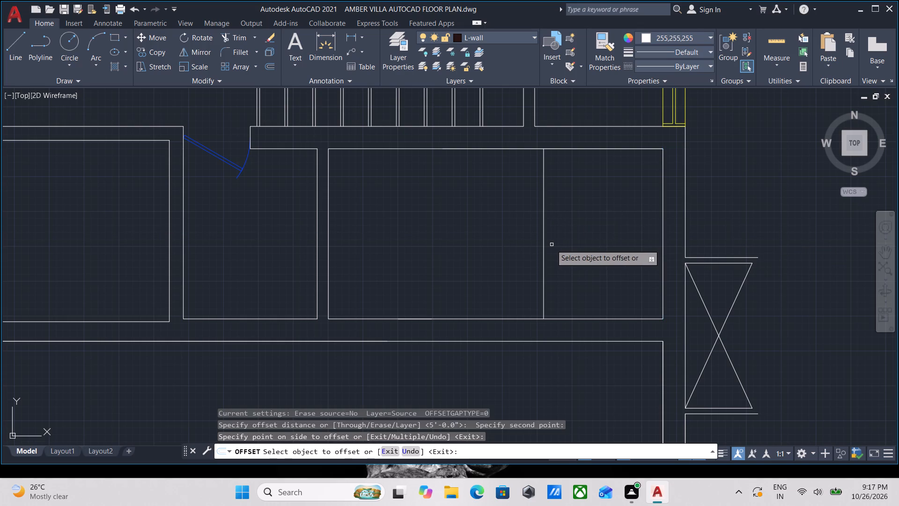
scroll(550, 245, up, 1)
key(Escape)
Offset the new vertical line in the room's eastern part 2" to the west.
drag(565, 258, 544, 249)
click(494, 223)
key(o)
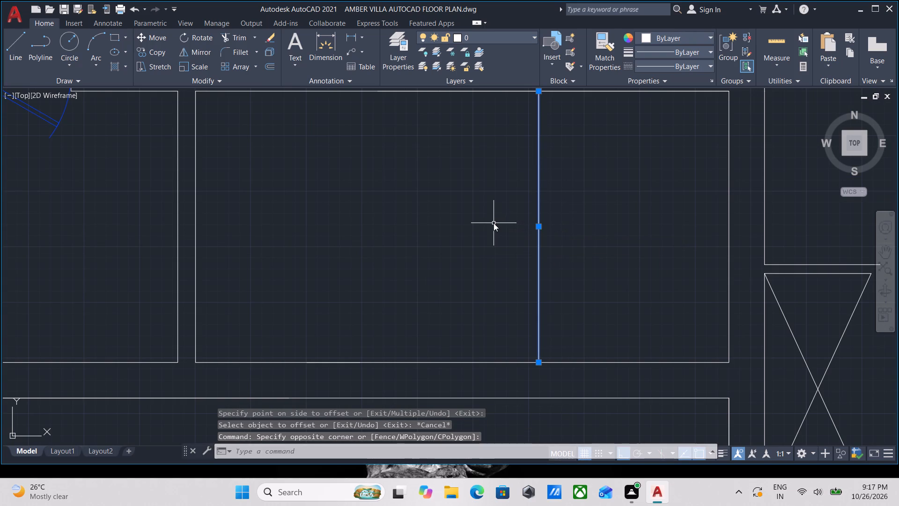
key(Return)
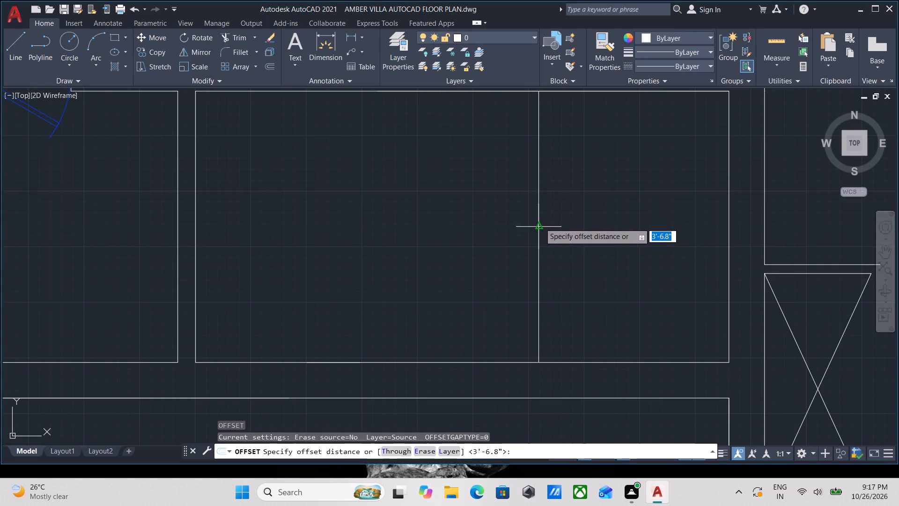
click(540, 223)
click(519, 233)
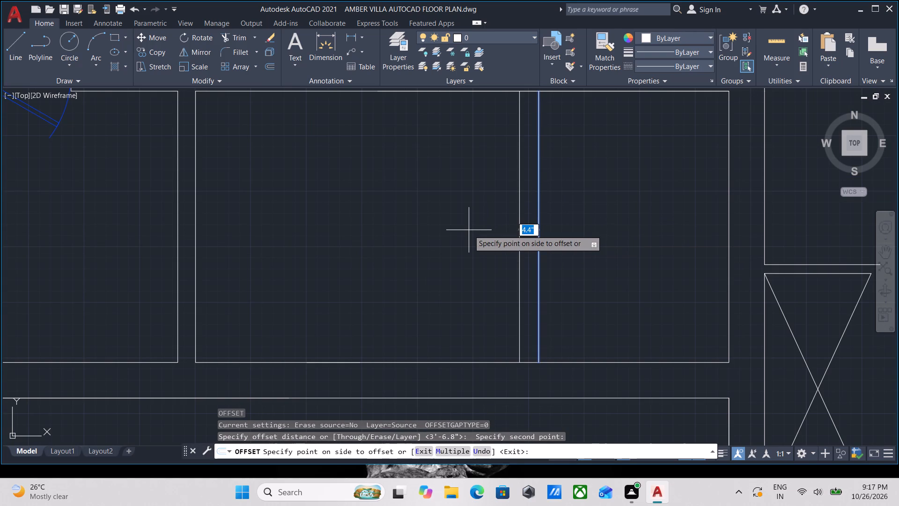
key(2)
key(shift+quotedbl)
key(Return)
key(Escape)
Draw a horizontal line from the midpoint of the eastern line of the 2" partition to the inner east wall line.
scroll(523, 235, down, 2)
middle_drag(523, 235, 520, 244)
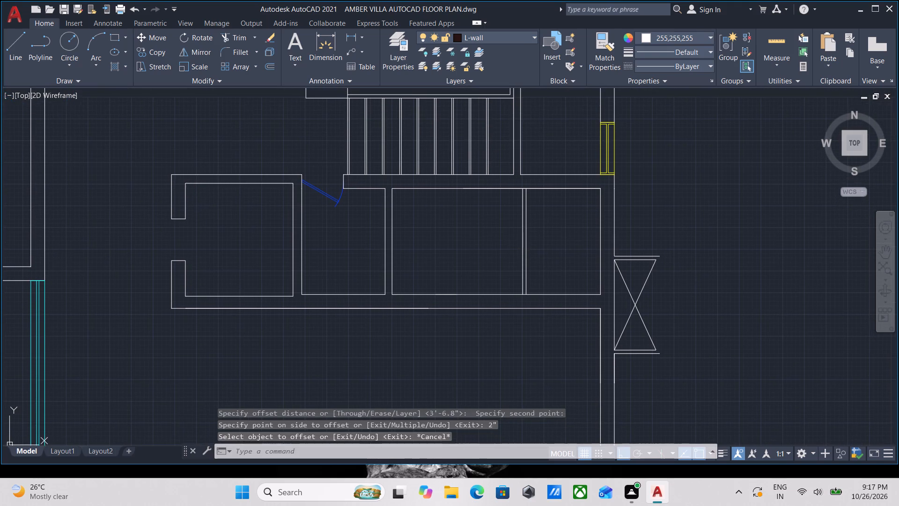
key(l)
key(Return)
scroll(537, 253, up, 2)
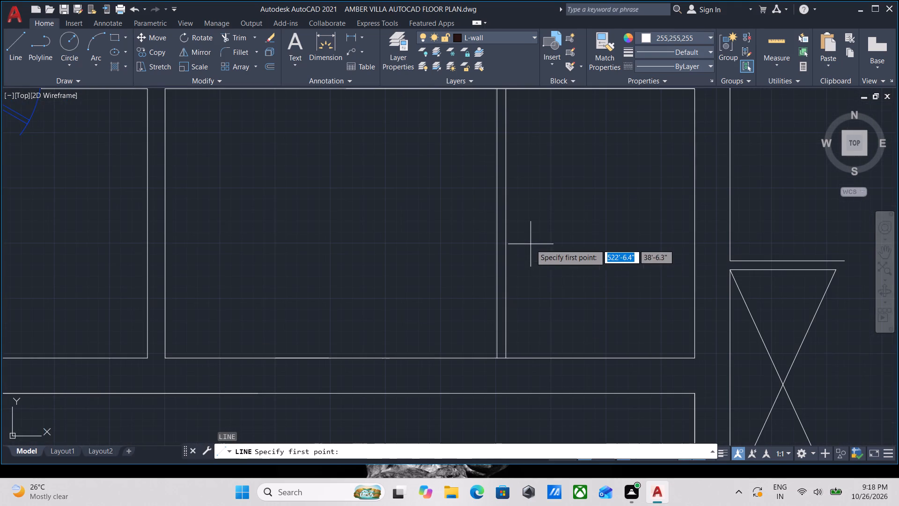
middle_drag(531, 244, 527, 274)
click(505, 256)
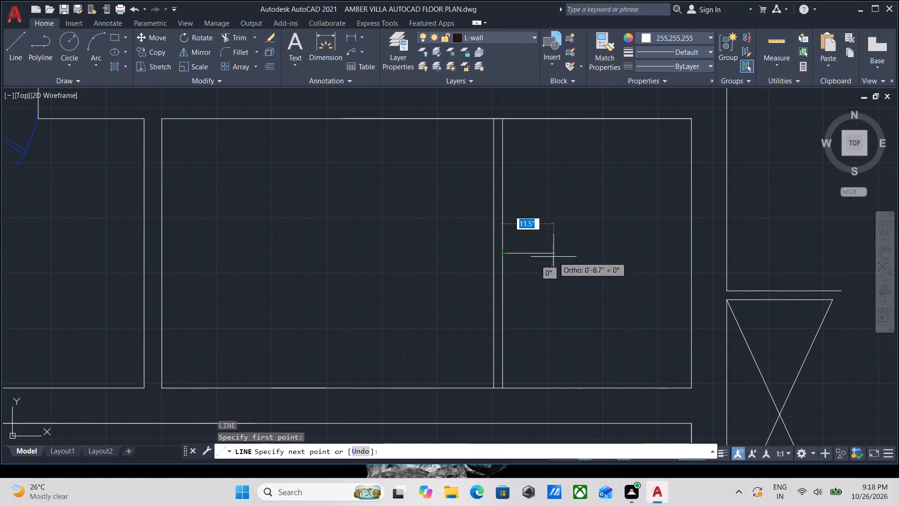
click(690, 254)
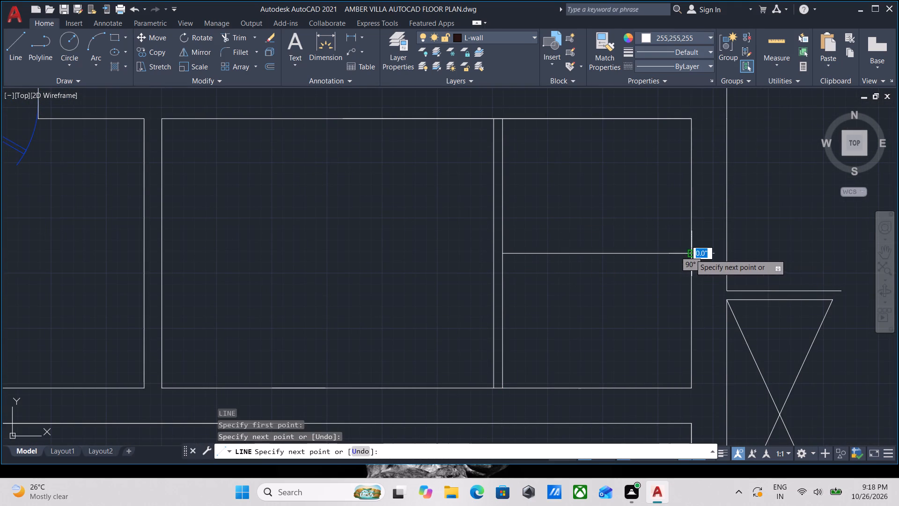
key(Escape)
Offset the horizontal line 1" to the north and 1" to the south.
scroll(593, 256, up, 1)
drag(593, 272, 579, 261)
click(476, 205)
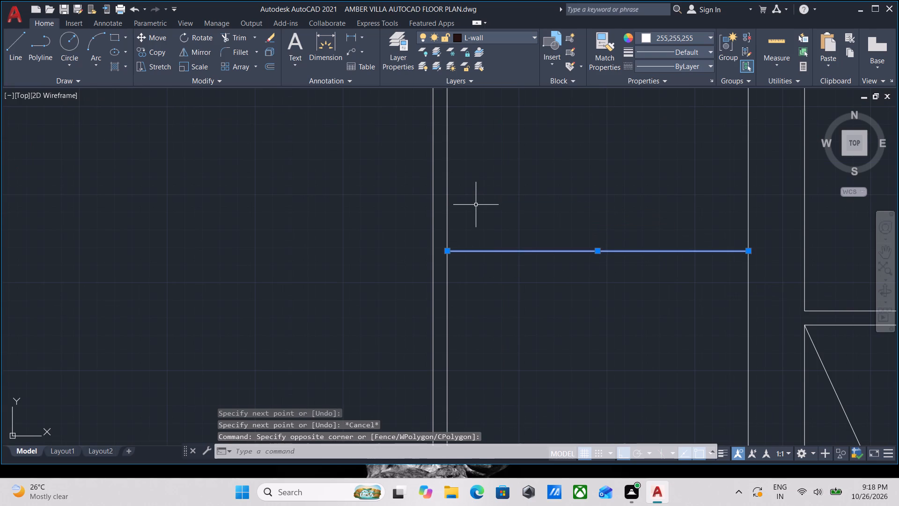
key(o)
key(Return)
click(590, 249)
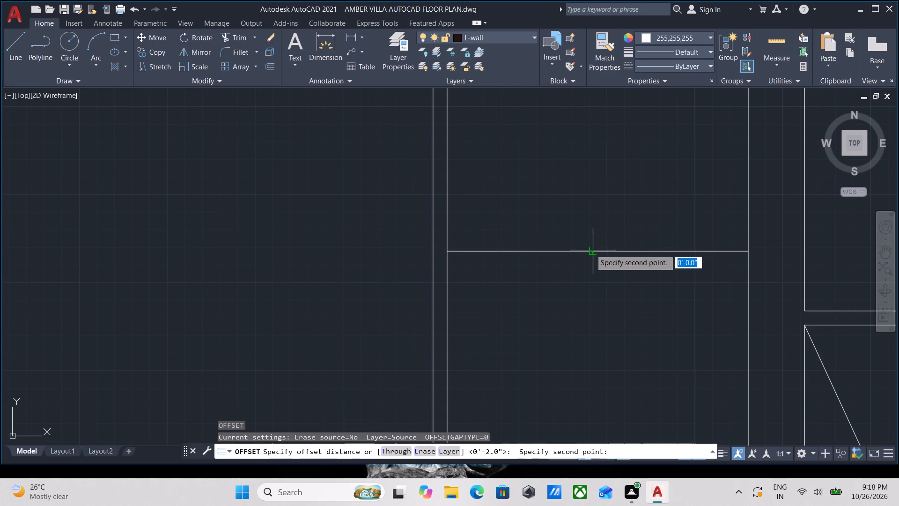
click(591, 222)
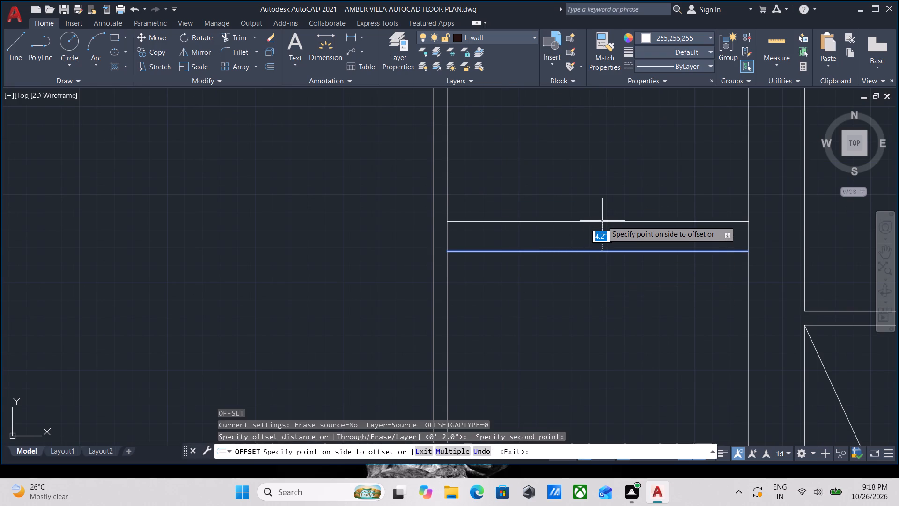
key(1)
key(shift+quotedbl)
key(Return)
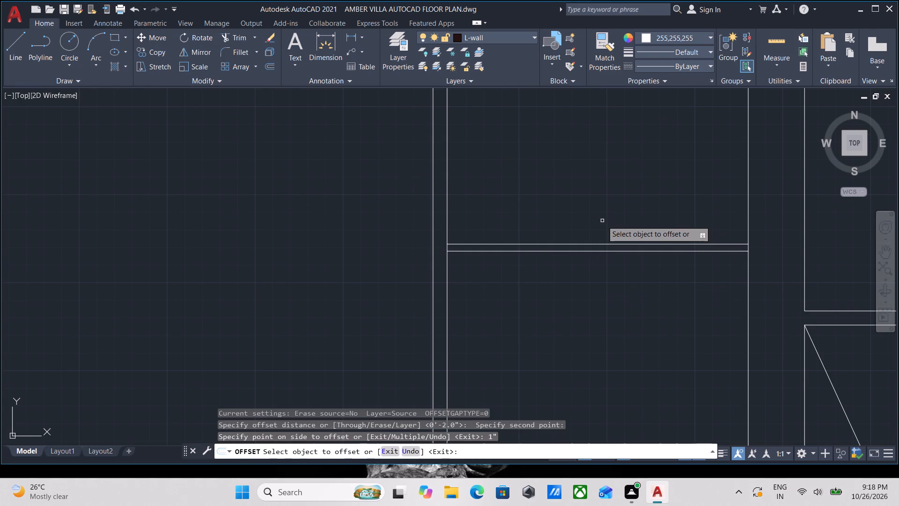
click(618, 251)
key(1)
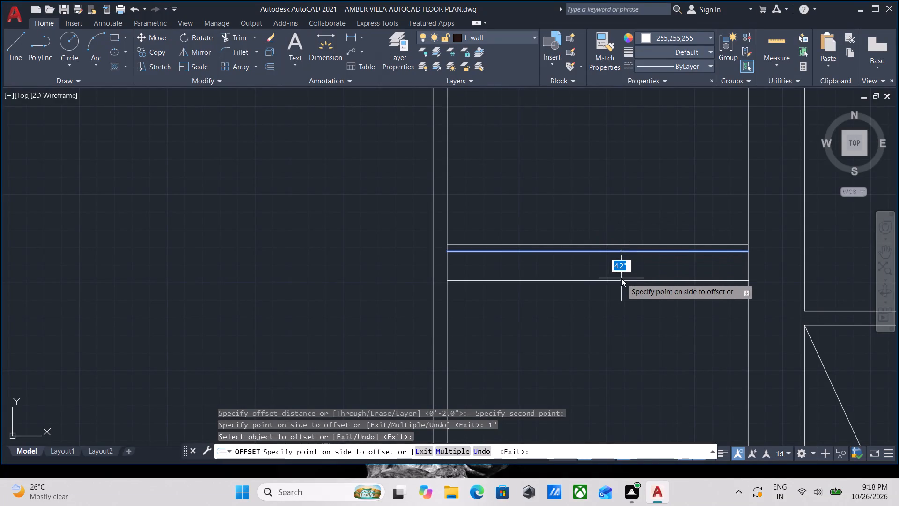
key(shift+quotedbl)
key(Return)
key(Escape)
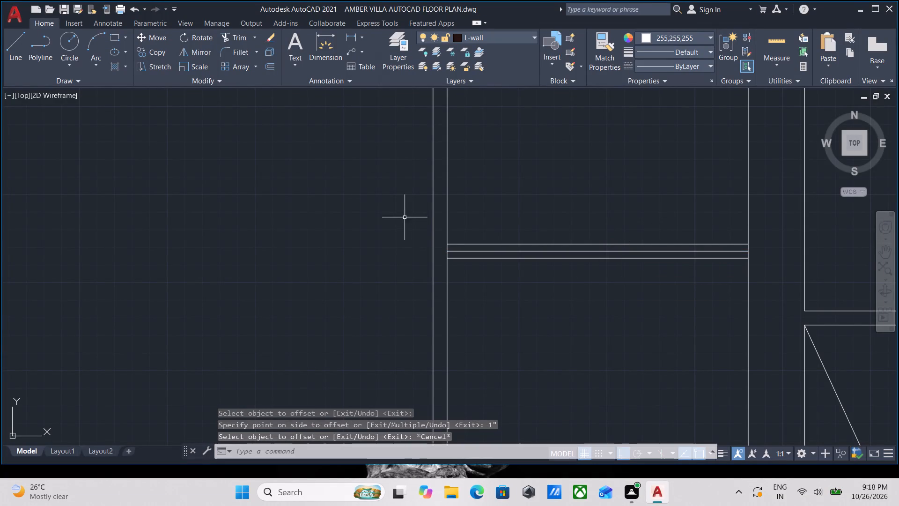
Erase the middle one of the three horizontal lines.
scroll(483, 274, up, 2)
click(428, 222)
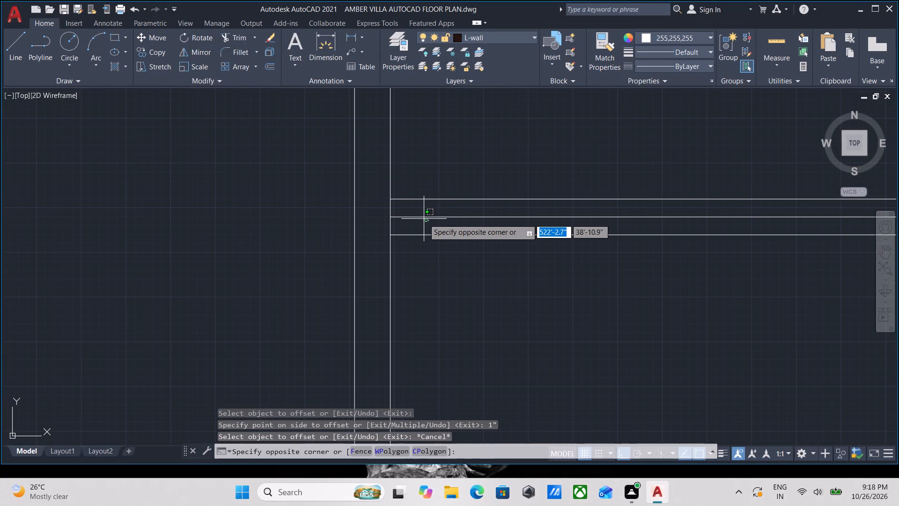
key(Escape)
click(439, 224)
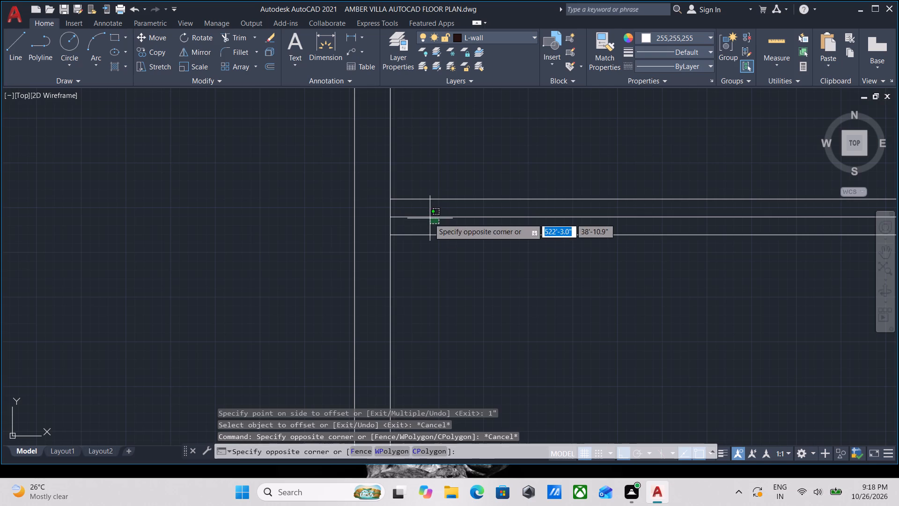
click(429, 217)
right_click(429, 217)
click(465, 265)
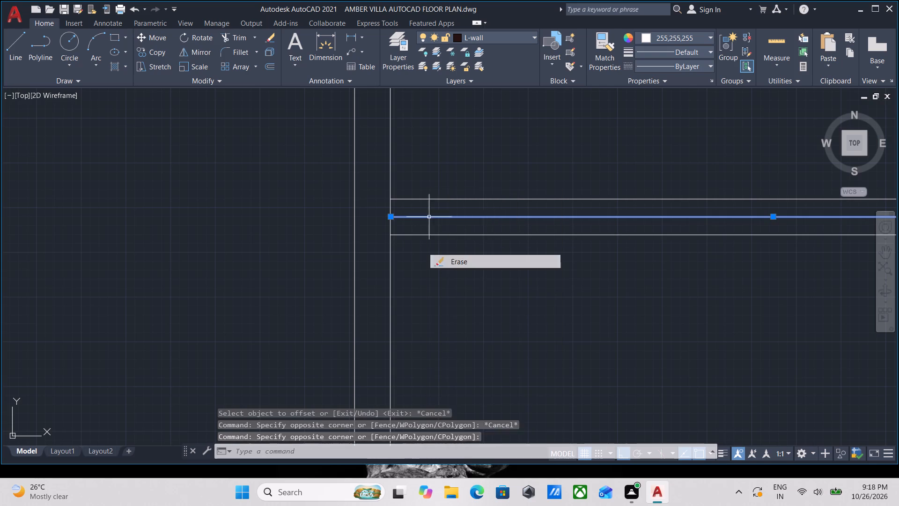
Trim the vertical partition's eastern line between the two horizontal partition lines to open the wall junction.
scroll(416, 223, down, 1)
middle_drag(417, 227, 431, 249)
text(TR)
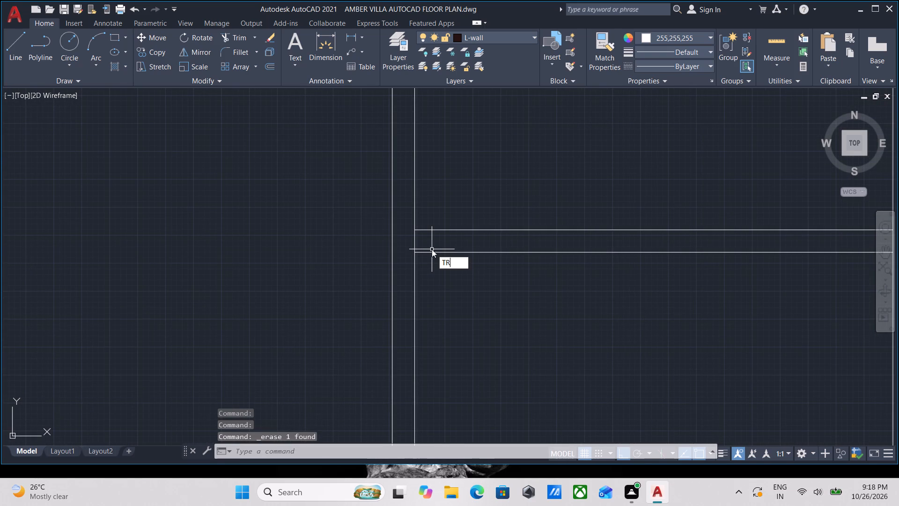
key(Return)
scroll(428, 246, up, 1)
click(428, 246)
click(396, 235)
key(Escape)
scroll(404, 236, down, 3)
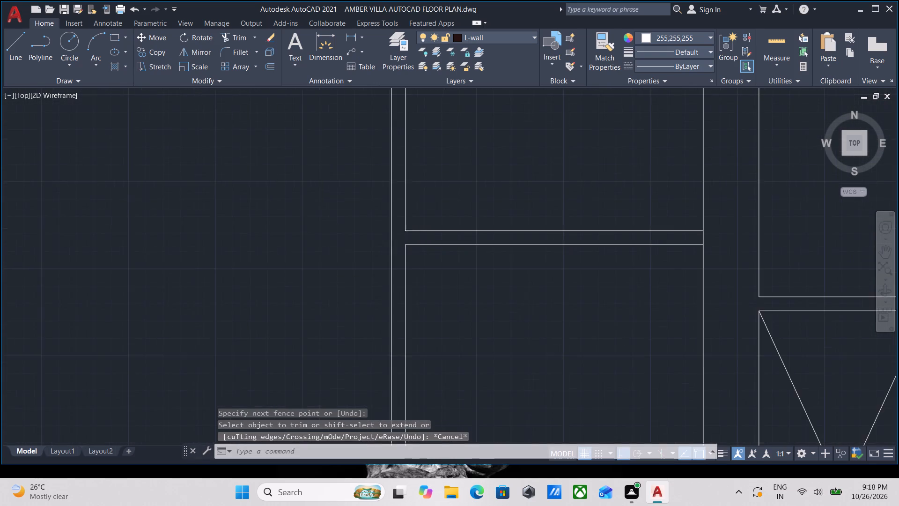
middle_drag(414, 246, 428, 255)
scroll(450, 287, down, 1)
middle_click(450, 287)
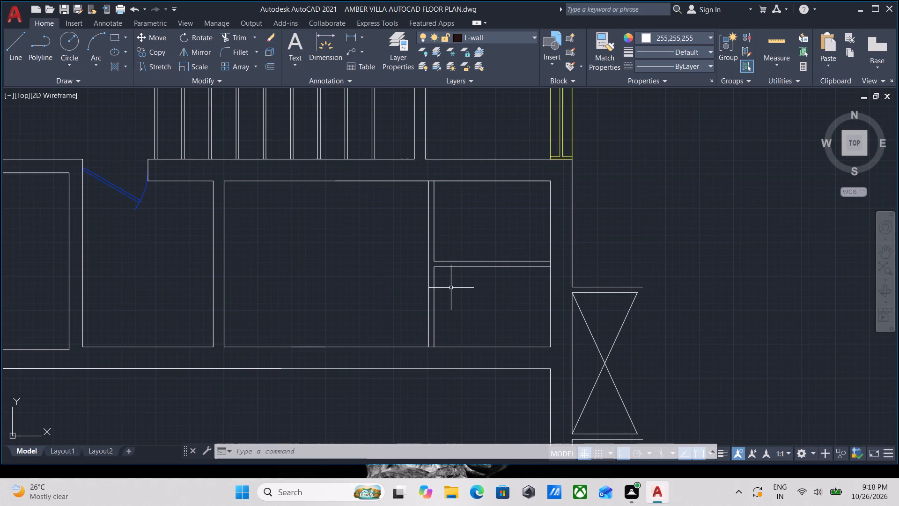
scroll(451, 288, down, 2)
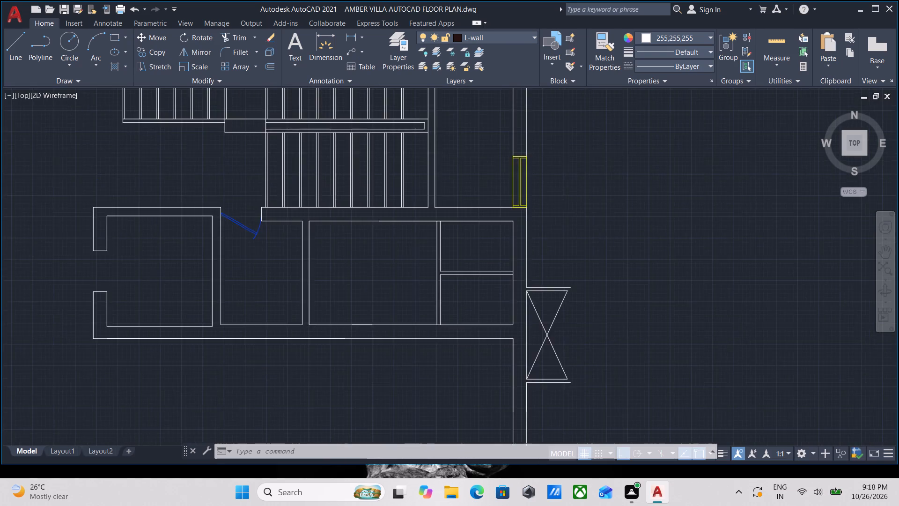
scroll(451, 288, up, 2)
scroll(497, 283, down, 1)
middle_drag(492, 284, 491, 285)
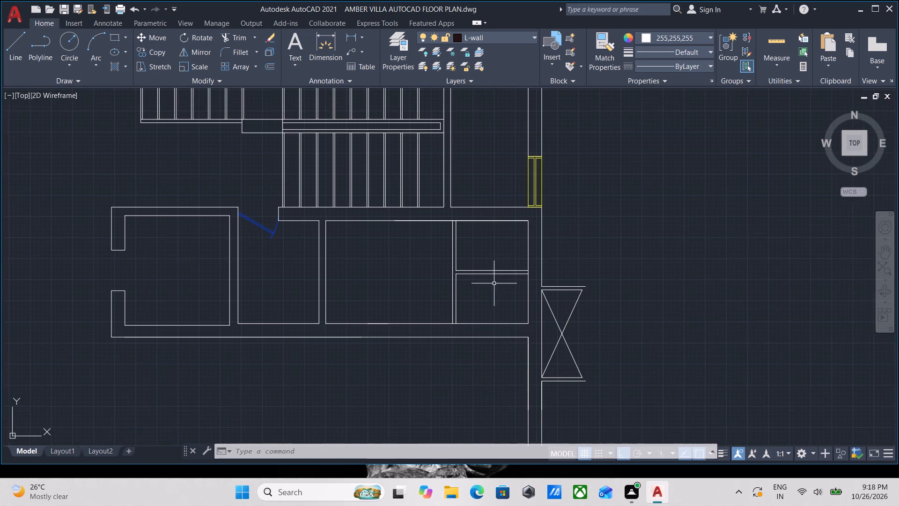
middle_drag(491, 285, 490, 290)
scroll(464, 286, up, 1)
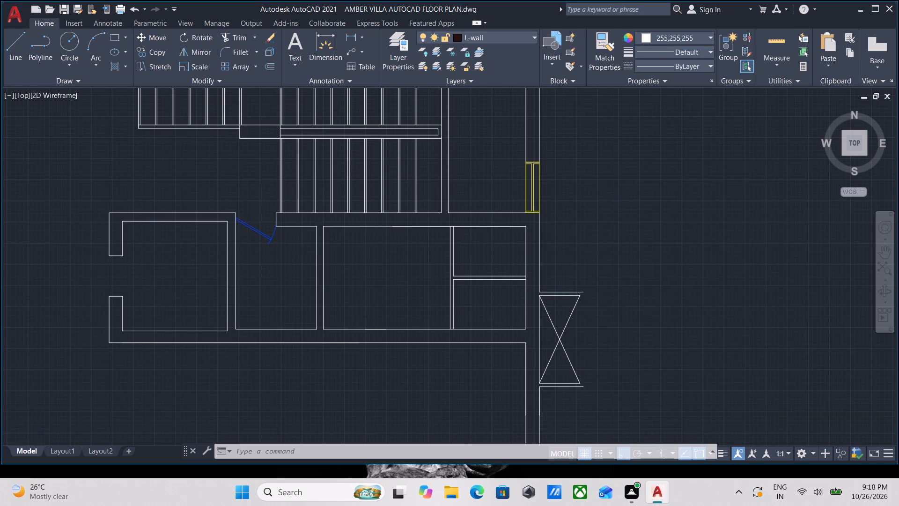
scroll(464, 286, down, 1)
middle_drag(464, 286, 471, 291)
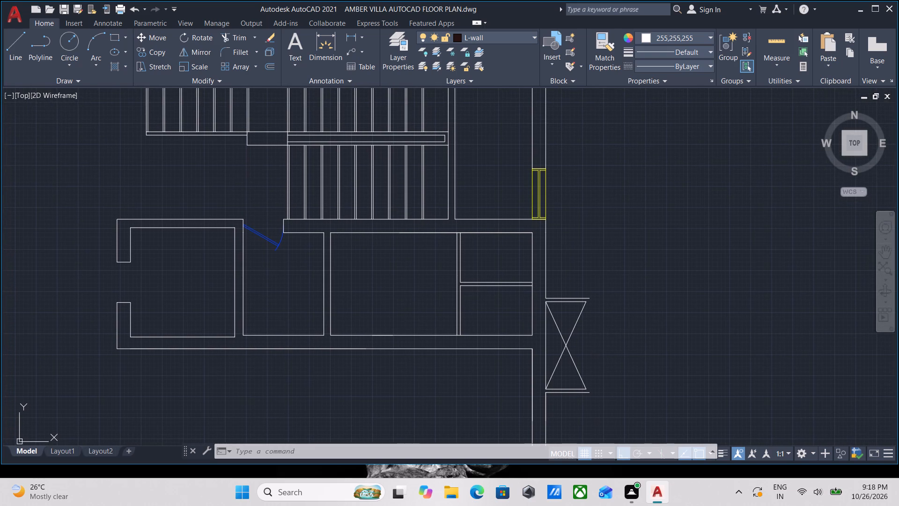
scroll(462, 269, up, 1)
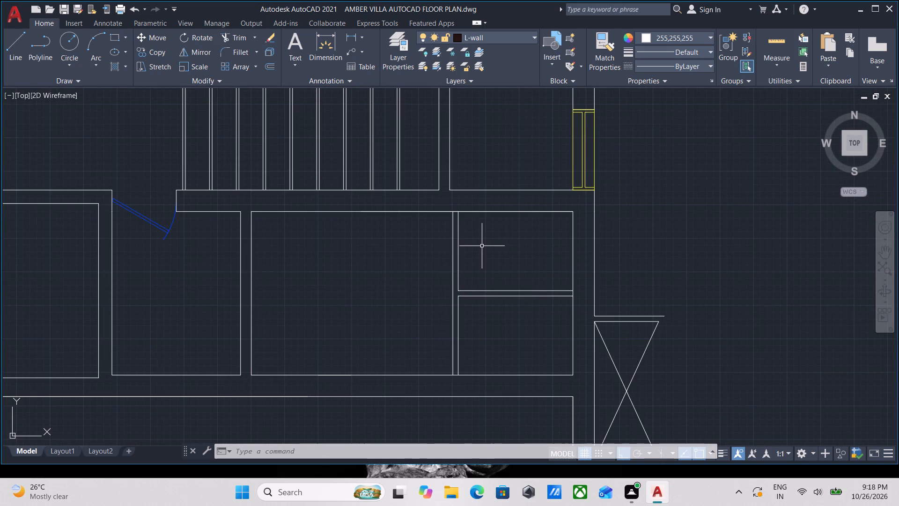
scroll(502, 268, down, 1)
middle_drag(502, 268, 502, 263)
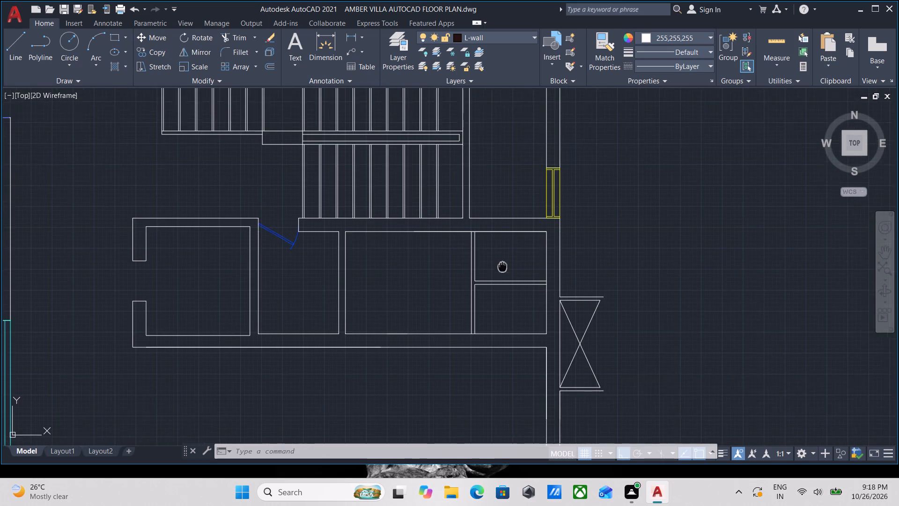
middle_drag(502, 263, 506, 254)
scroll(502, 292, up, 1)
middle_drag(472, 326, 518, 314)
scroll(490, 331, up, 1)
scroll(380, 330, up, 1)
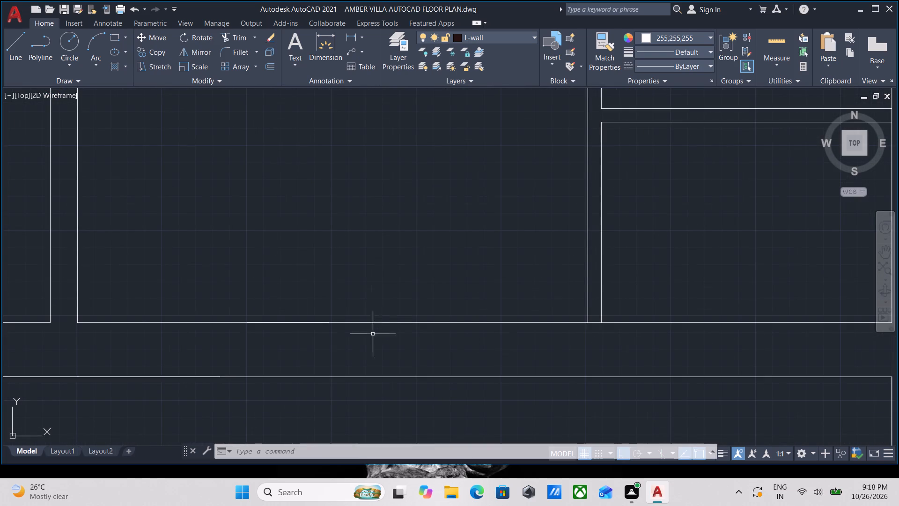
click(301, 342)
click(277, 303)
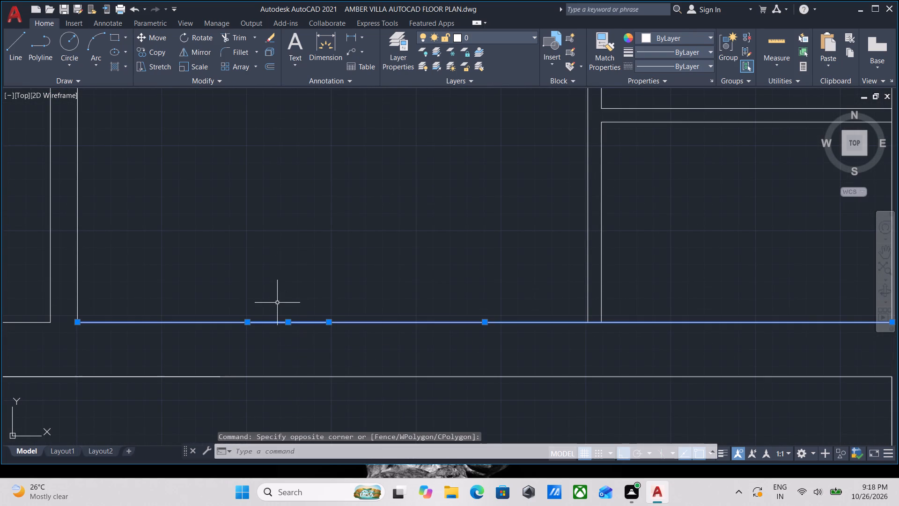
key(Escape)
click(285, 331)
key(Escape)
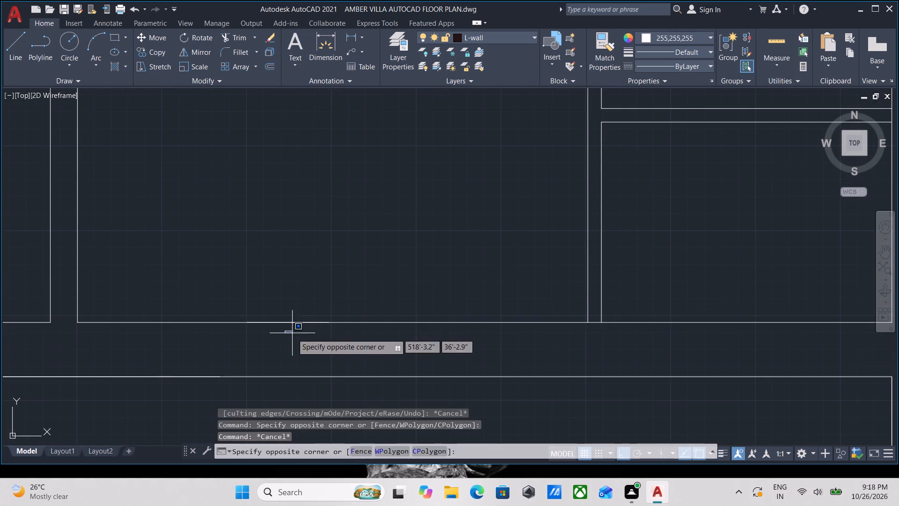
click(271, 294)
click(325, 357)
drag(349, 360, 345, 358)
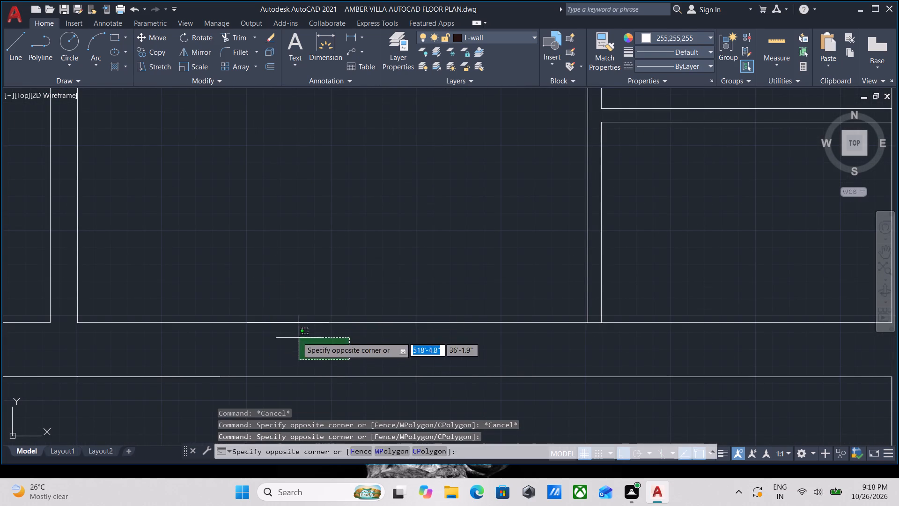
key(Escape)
Move the two short overlapping segments off the inner and outer lines of the room's south wall, shifting each one north.
click(208, 277)
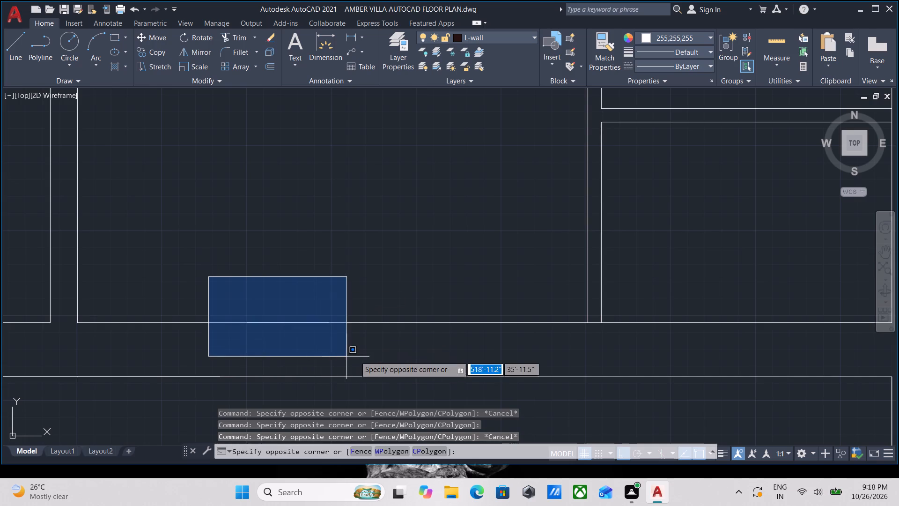
click(359, 356)
drag(286, 325, 287, 320)
click(295, 260)
scroll(302, 313, down, 1)
middle_drag(302, 313, 376, 270)
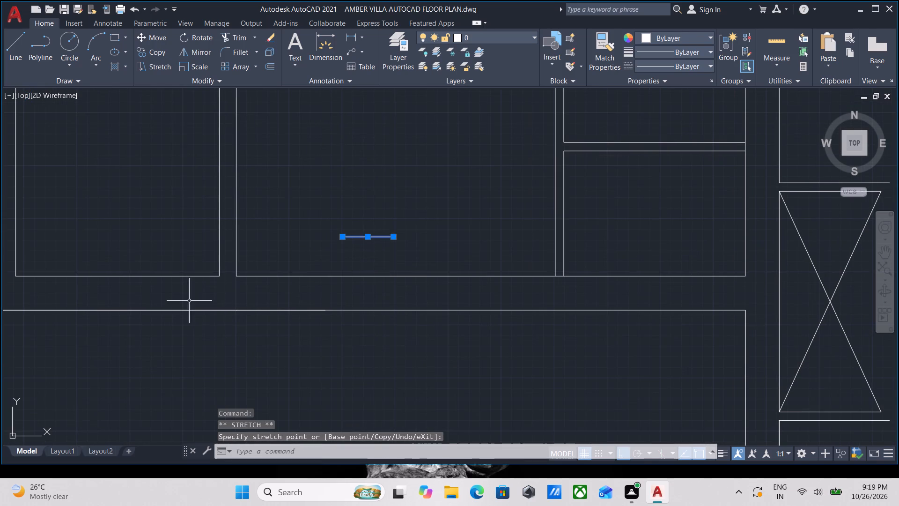
click(171, 292)
click(385, 352)
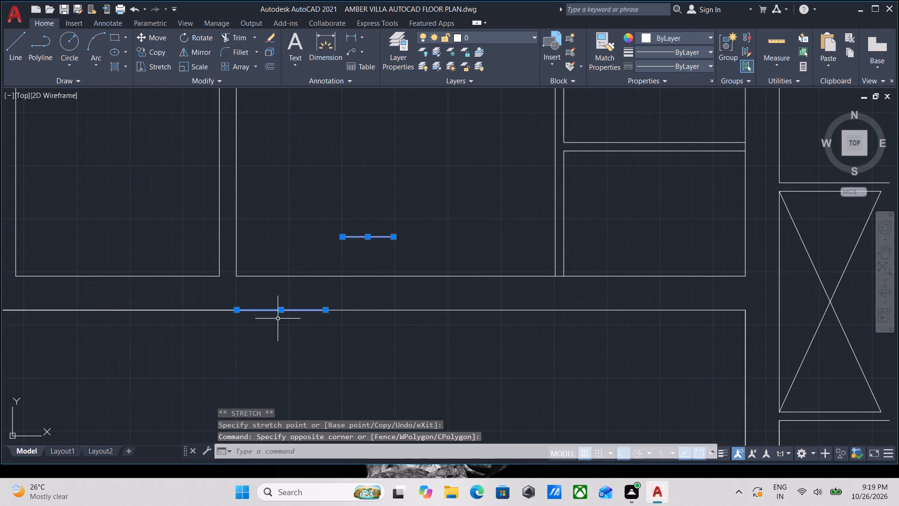
click(281, 312)
click(281, 300)
scroll(313, 290, up, 1)
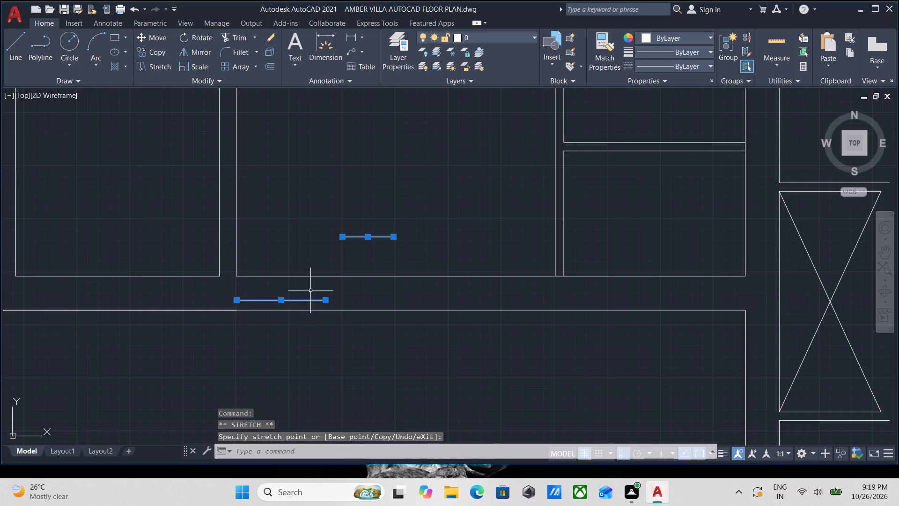
scroll(313, 289, up, 1)
key(Escape)
Erase the two short segments separated from the south wall lines.
middle_drag(435, 214, 465, 269)
scroll(436, 214, down, 1)
click(551, 253)
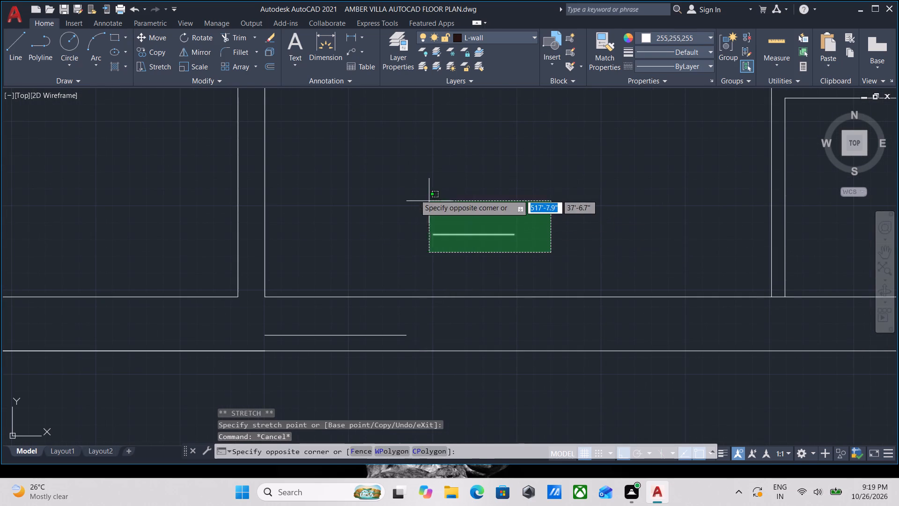
click(406, 190)
click(434, 343)
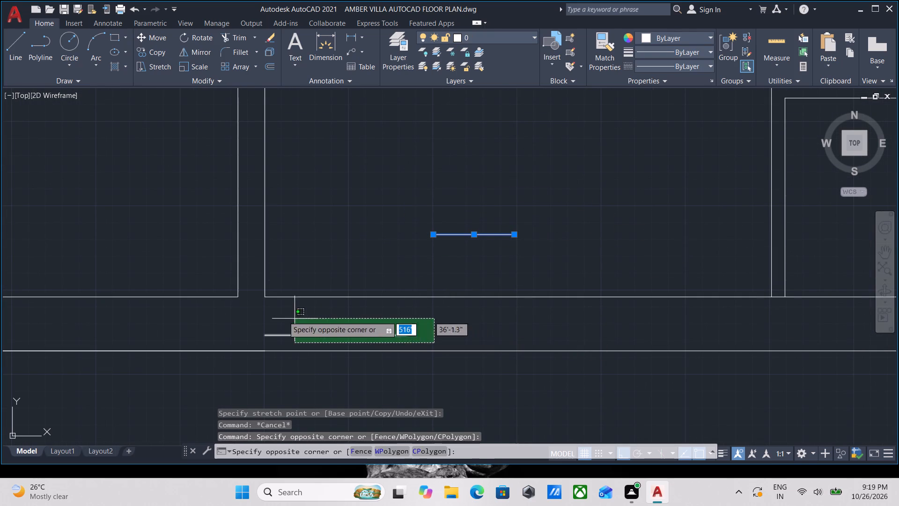
click(233, 313)
right_click(233, 313)
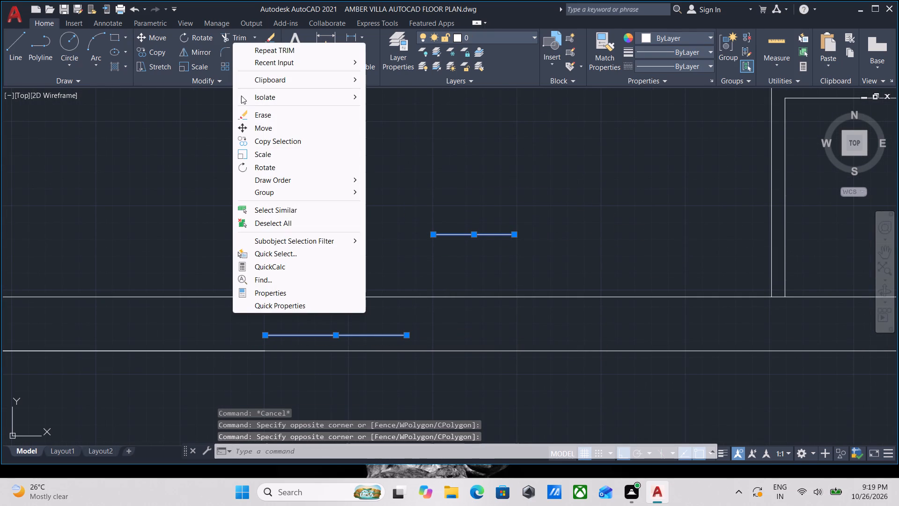
click(270, 115)
Assign the vertical and horizontal partition lines in the room's eastern part to the GLASS PANEL FASADE layer.
scroll(488, 225, down, 1)
middle_drag(485, 228, 420, 270)
middle_drag(512, 266, 482, 307)
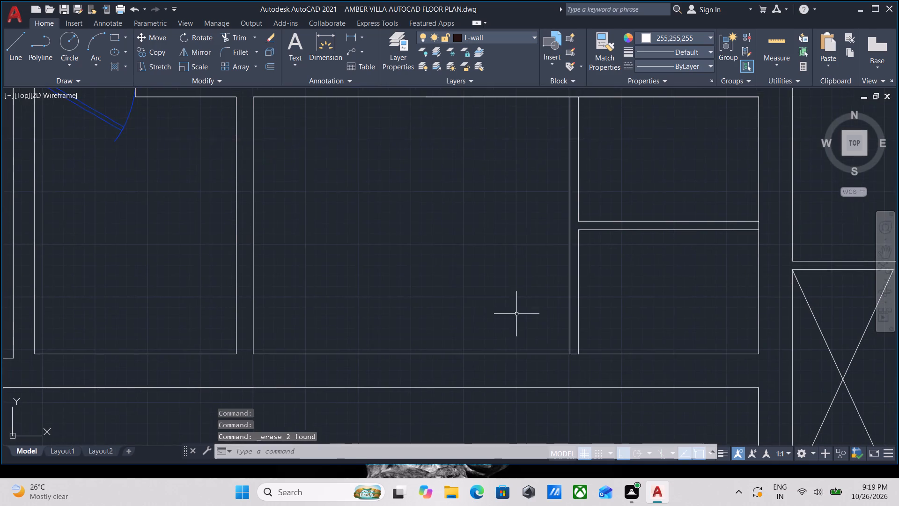
scroll(534, 305, down, 1)
middle_drag(526, 314, 507, 344)
scroll(603, 320, up, 1)
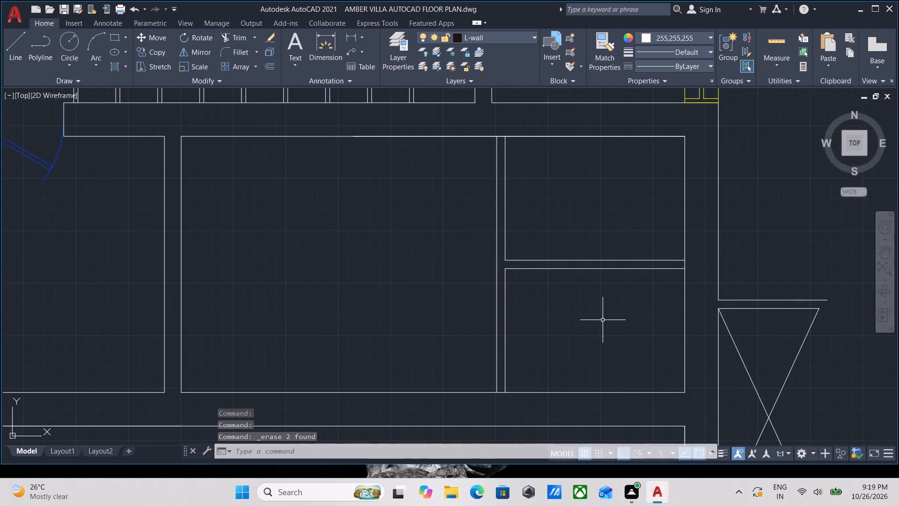
middle_click(596, 315)
middle_drag(504, 372, 538, 357)
scroll(521, 365, down, 1)
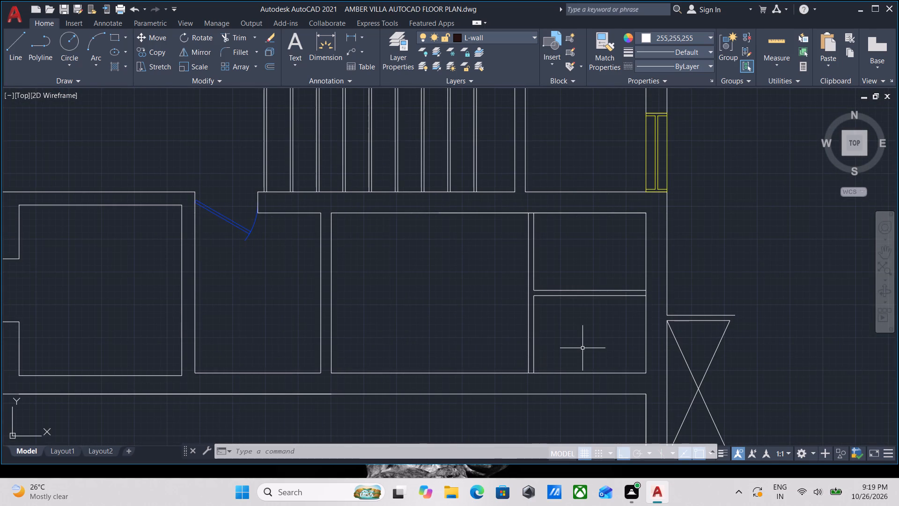
click(585, 335)
click(508, 257)
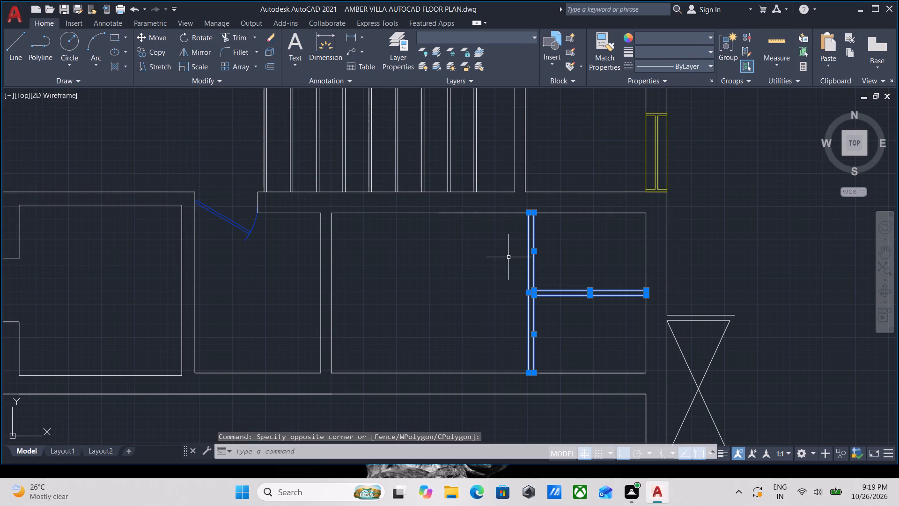
click(516, 40)
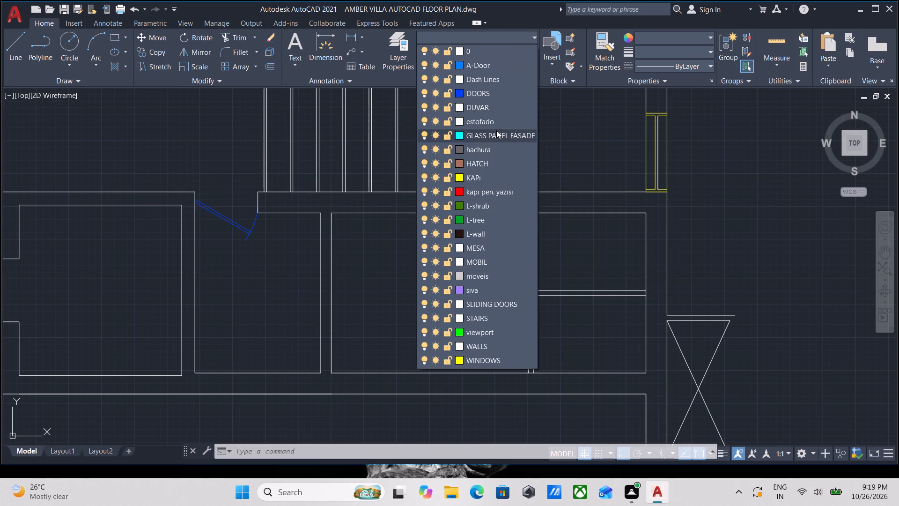
click(496, 130)
scroll(572, 335, up, 1)
key(Escape)
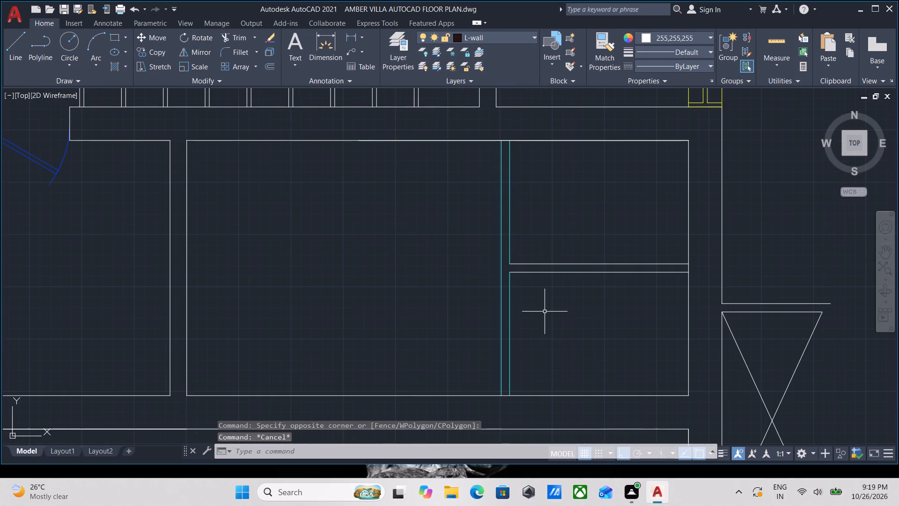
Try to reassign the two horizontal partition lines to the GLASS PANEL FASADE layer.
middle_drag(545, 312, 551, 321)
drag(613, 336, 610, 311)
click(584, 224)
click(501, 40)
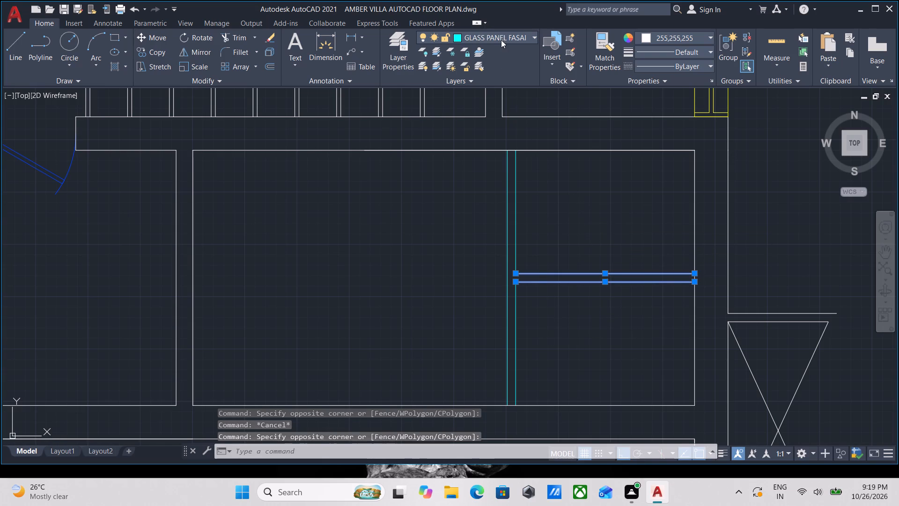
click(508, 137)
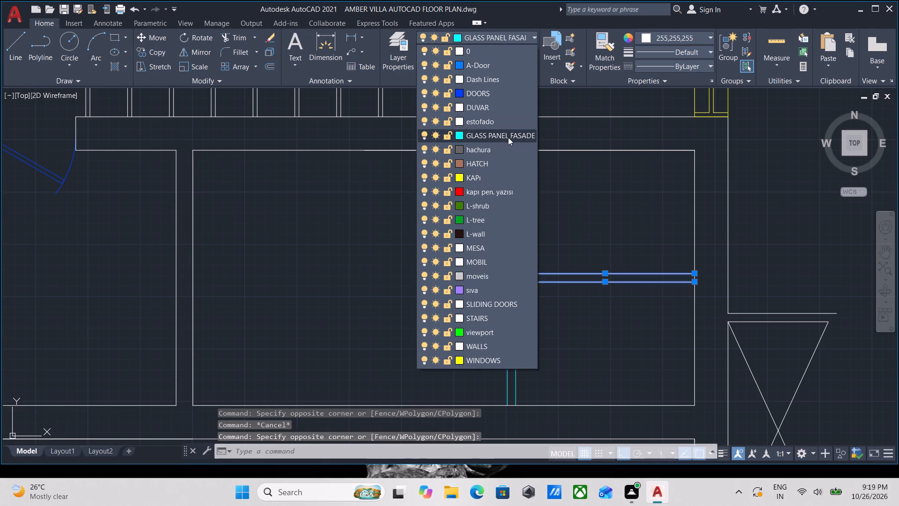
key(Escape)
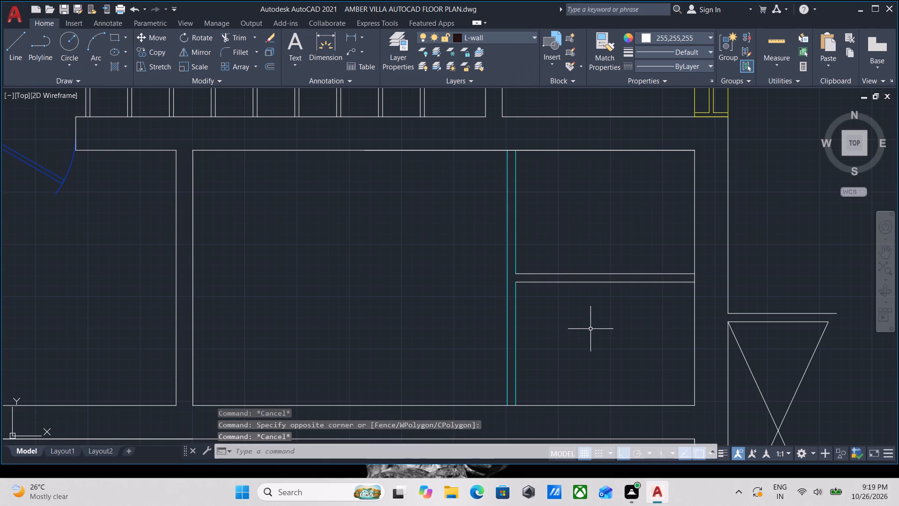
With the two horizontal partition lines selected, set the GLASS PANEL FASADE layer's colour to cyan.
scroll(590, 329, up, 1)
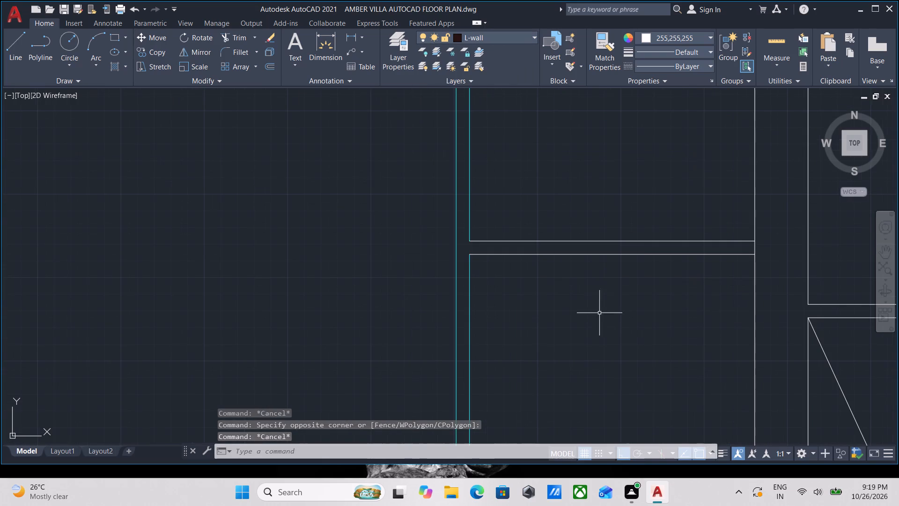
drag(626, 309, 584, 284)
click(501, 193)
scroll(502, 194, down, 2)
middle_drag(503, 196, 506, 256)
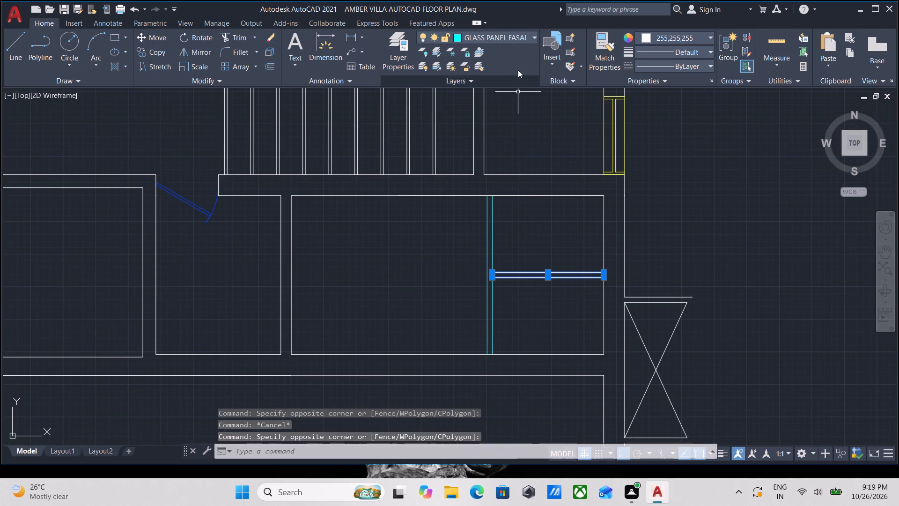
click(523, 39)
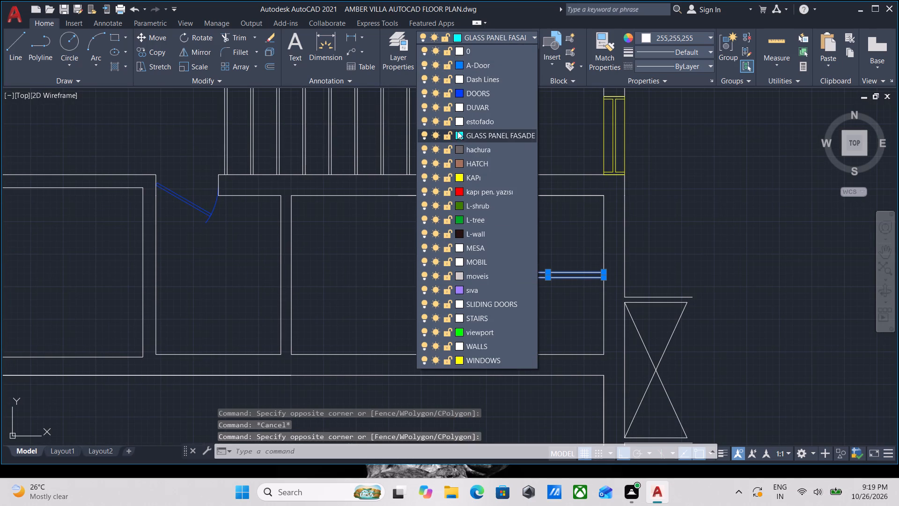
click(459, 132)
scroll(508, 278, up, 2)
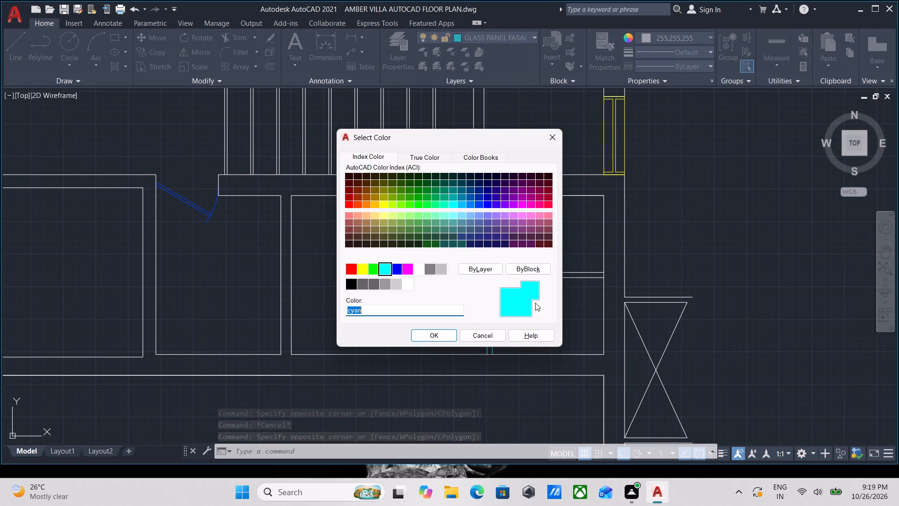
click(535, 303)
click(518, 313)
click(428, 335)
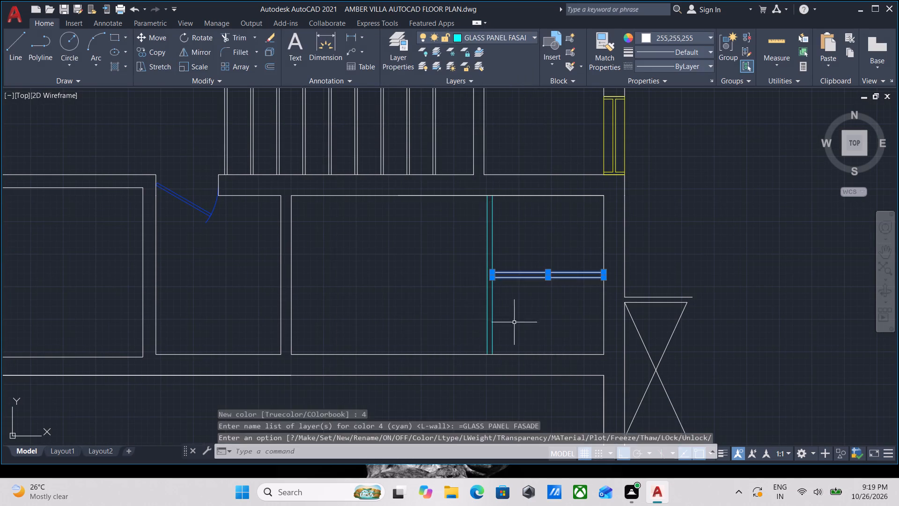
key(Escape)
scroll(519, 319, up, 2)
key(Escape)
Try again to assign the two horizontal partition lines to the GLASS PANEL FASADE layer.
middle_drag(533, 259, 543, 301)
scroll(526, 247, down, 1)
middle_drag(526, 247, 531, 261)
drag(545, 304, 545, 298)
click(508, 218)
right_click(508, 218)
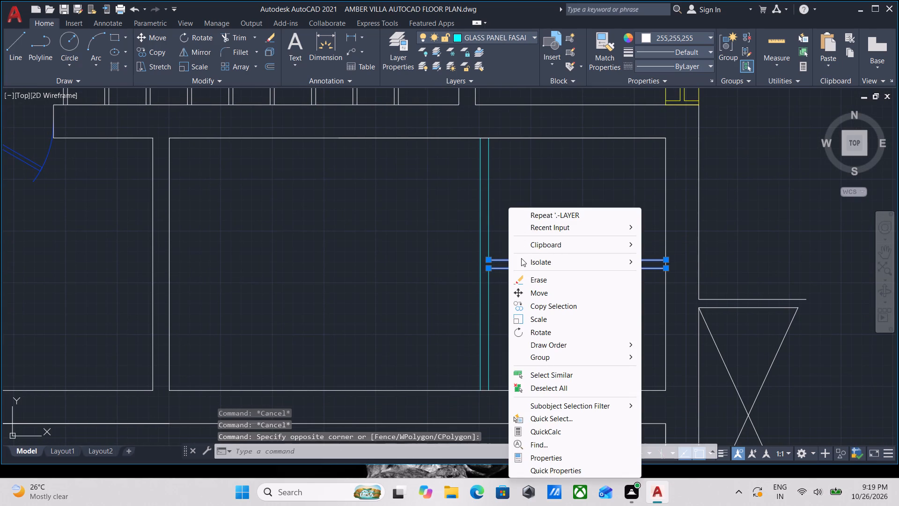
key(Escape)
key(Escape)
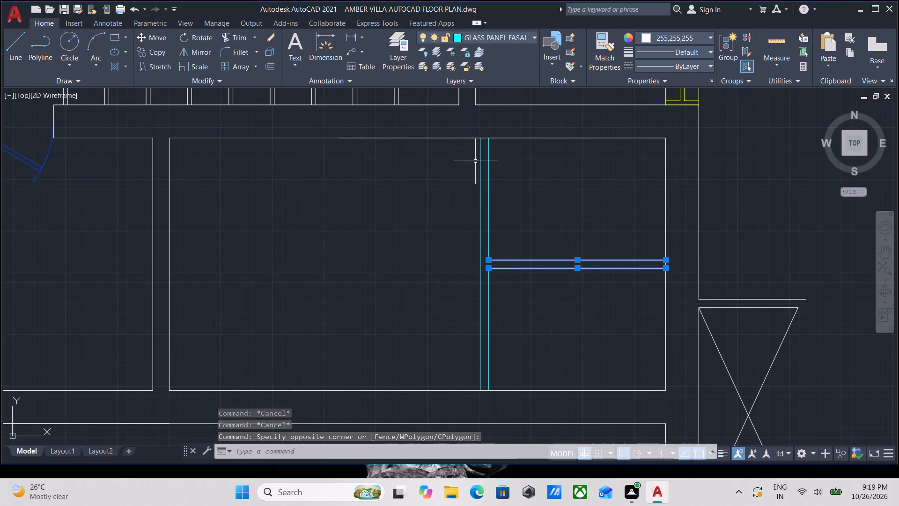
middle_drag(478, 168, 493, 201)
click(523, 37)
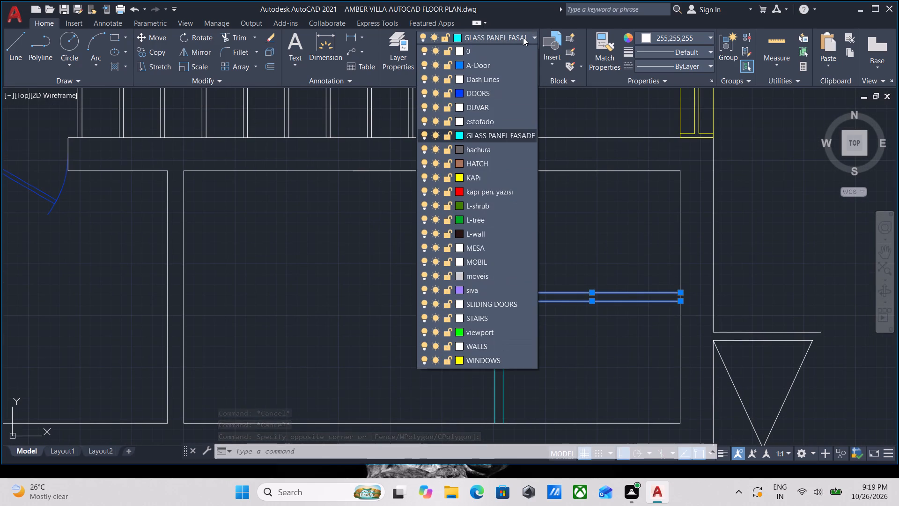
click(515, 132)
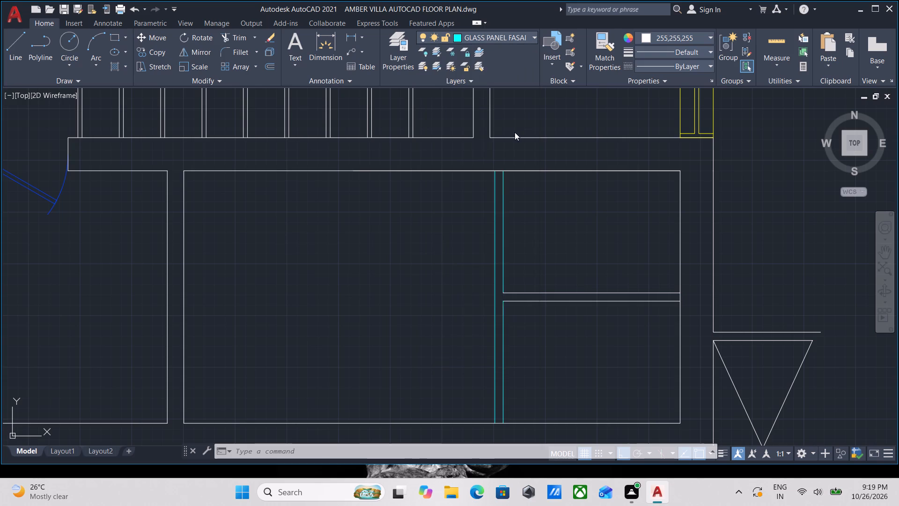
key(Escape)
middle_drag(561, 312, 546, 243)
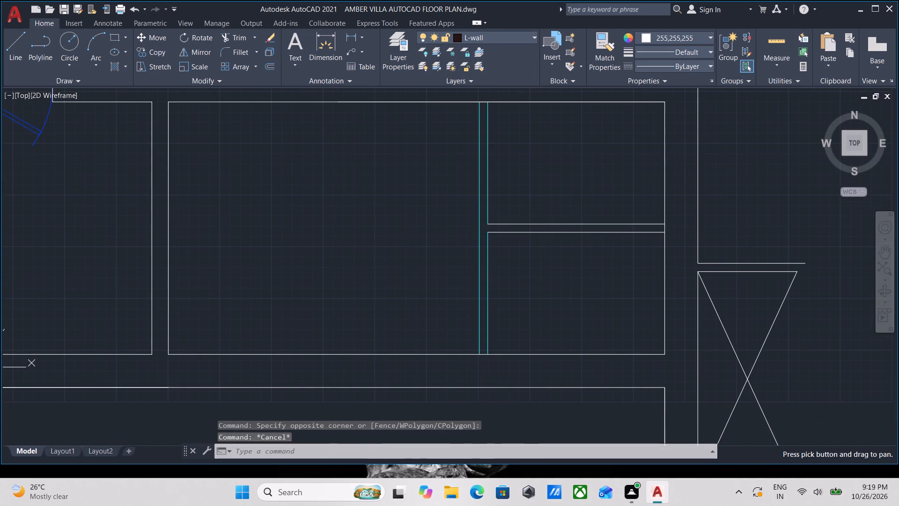
Match the properties of the cyan vertical partition line onto the two horizontal partition lines.
text(MA)
key(Return)
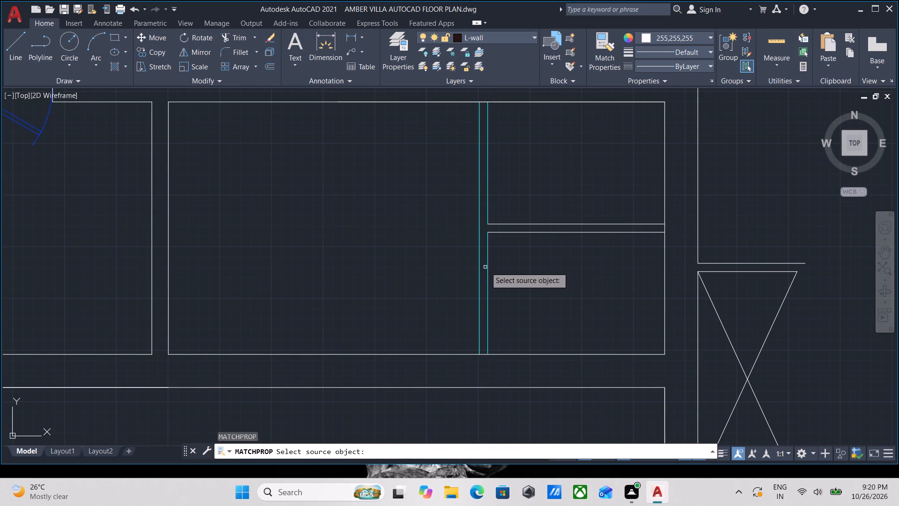
click(487, 268)
click(522, 234)
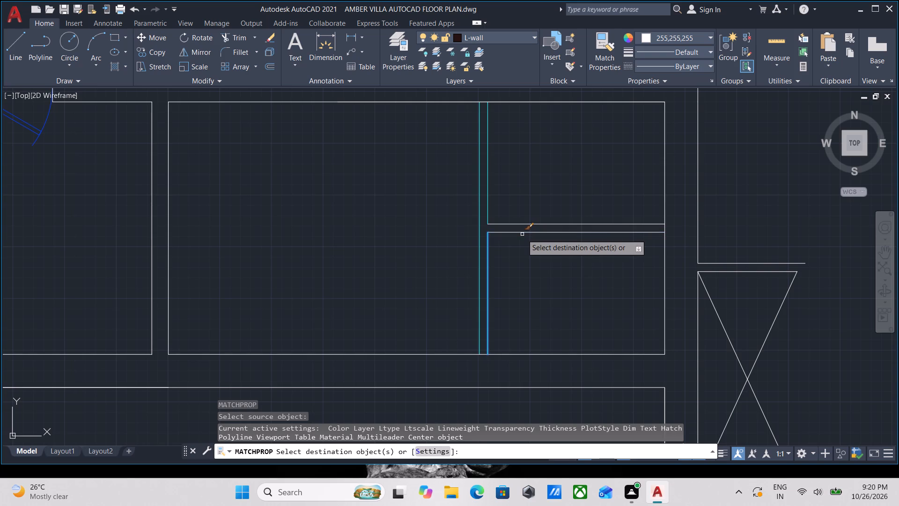
click(521, 231)
click(520, 225)
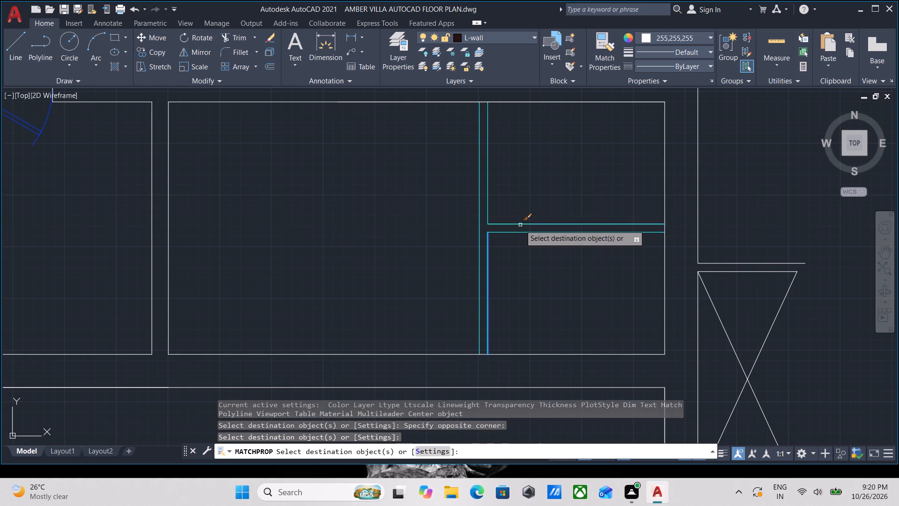
key(Escape)
Draw a short line across the wall west of the glass-partitioned room, starting at the wall line's midpoint.
scroll(524, 233, down, 2)
middle_drag(524, 234, 533, 210)
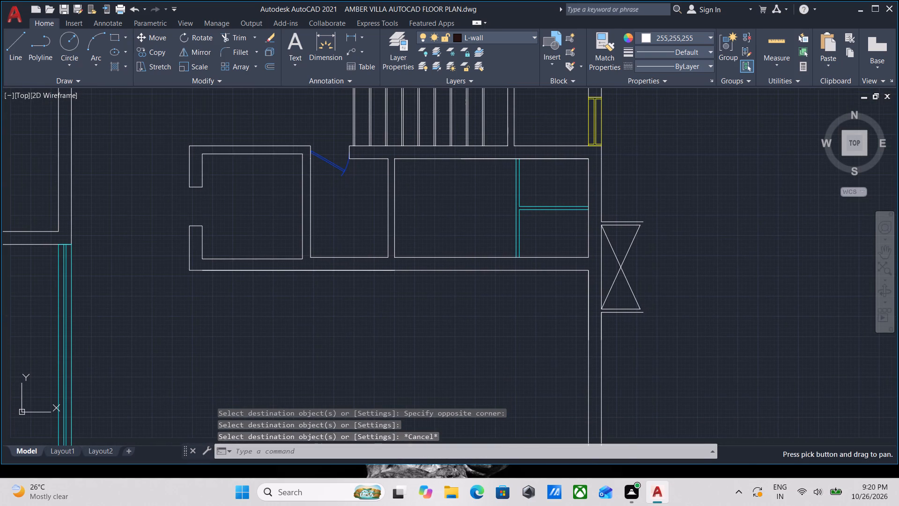
scroll(473, 202, down, 1)
middle_drag(473, 202, 504, 216)
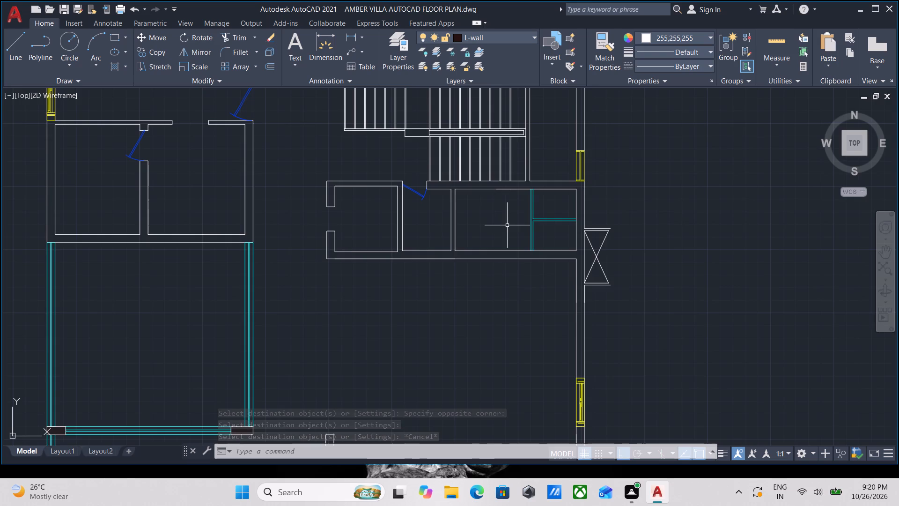
scroll(507, 225, up, 1)
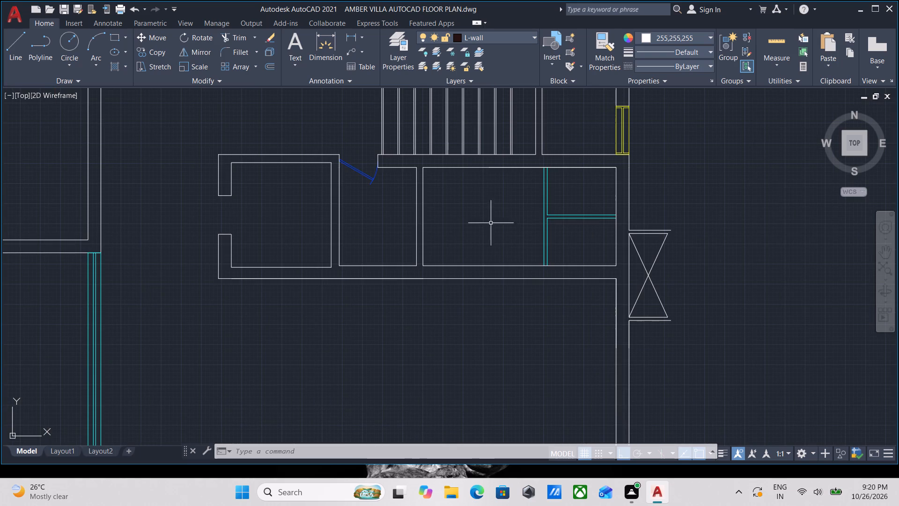
middle_drag(478, 218, 523, 269)
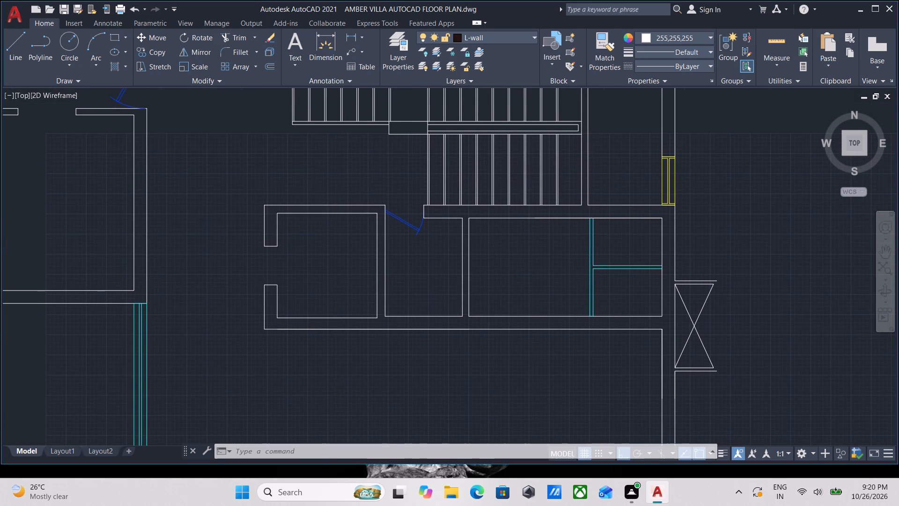
middle_drag(473, 260, 493, 280)
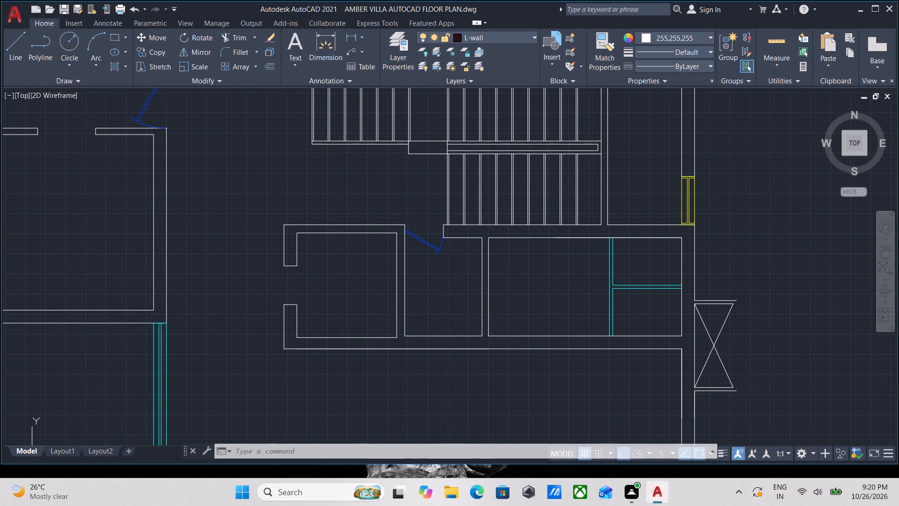
key(l)
key(Return)
scroll(477, 282, up, 2)
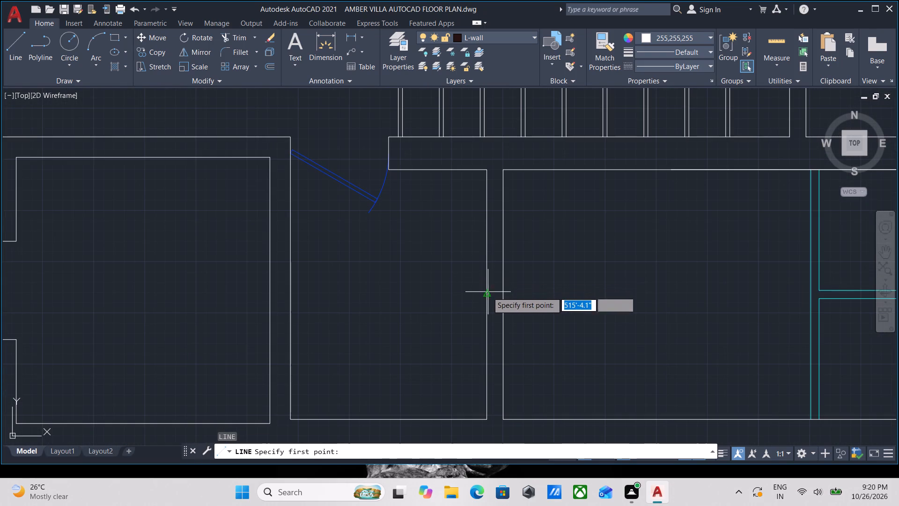
click(487, 292)
scroll(506, 293, up, 2)
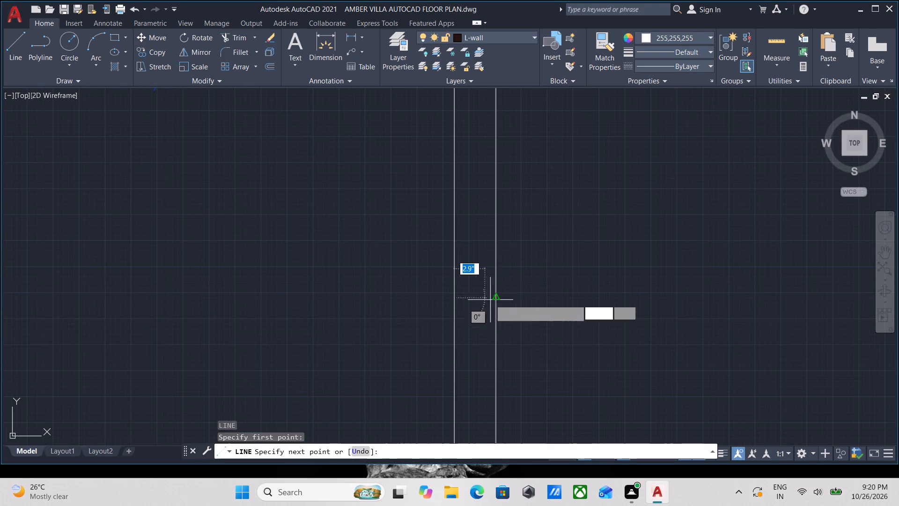
click(499, 298)
key(Escape)
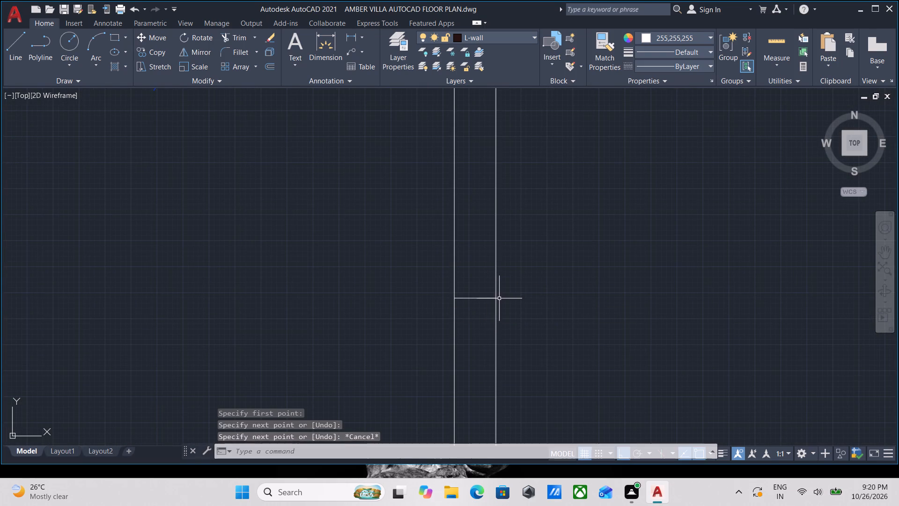
Offset the short cross line 1' to the south and 1' to the north within the wall.
scroll(485, 303, up, 1)
click(485, 303)
click(459, 253)
scroll(459, 253, down, 1)
middle_drag(459, 253, 463, 270)
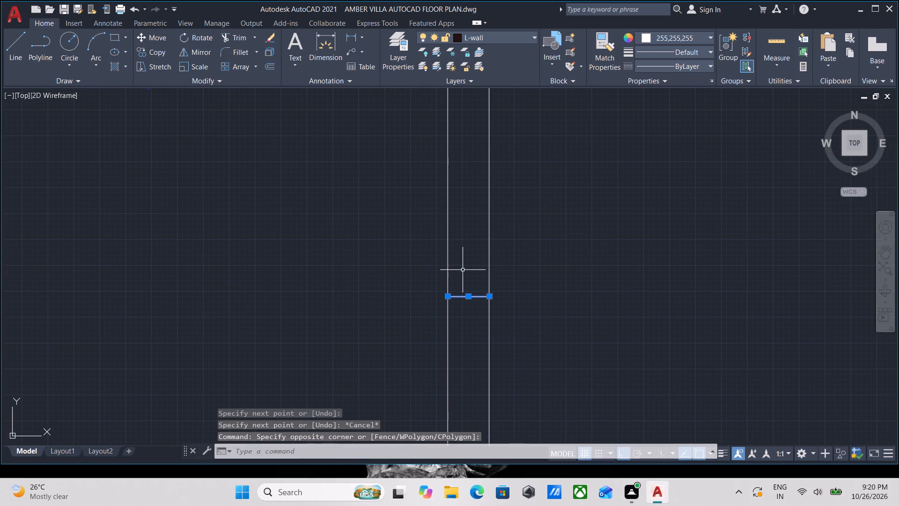
key(o)
key(Return)
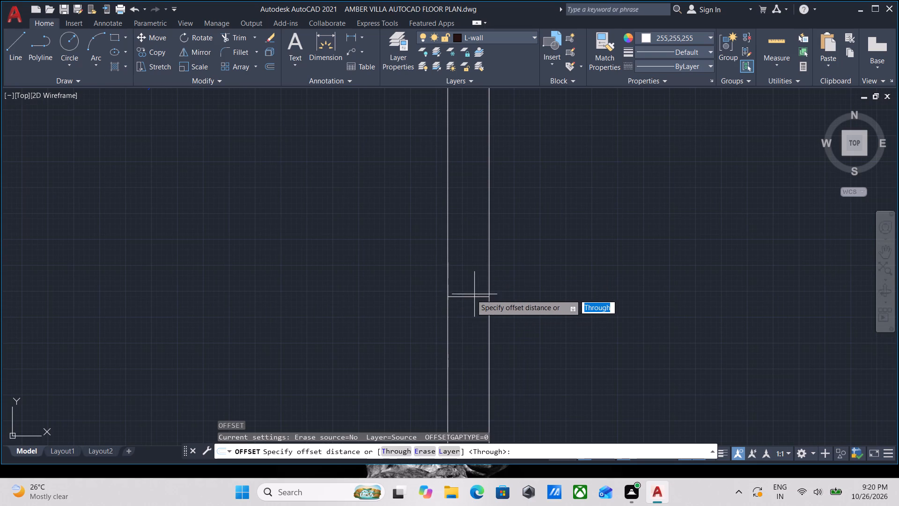
scroll(470, 294, down, 1)
click(470, 294)
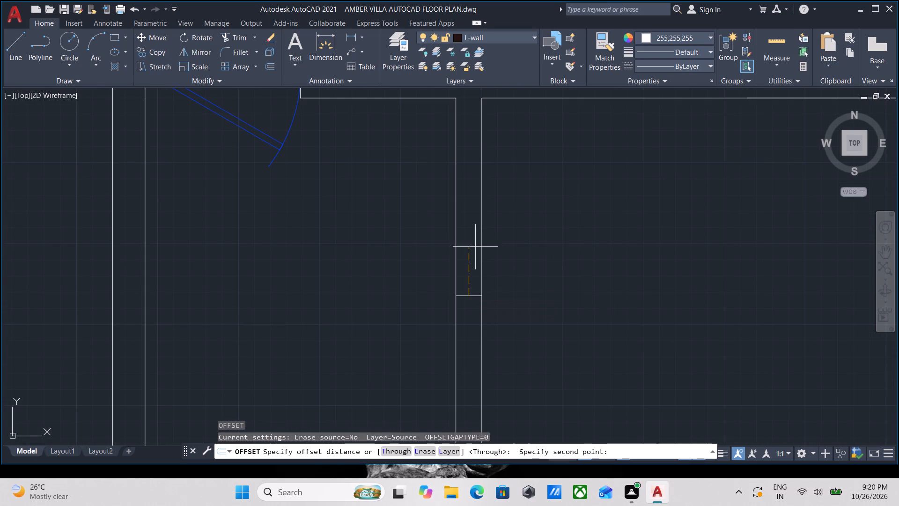
click(475, 230)
middle_drag(490, 281, 501, 173)
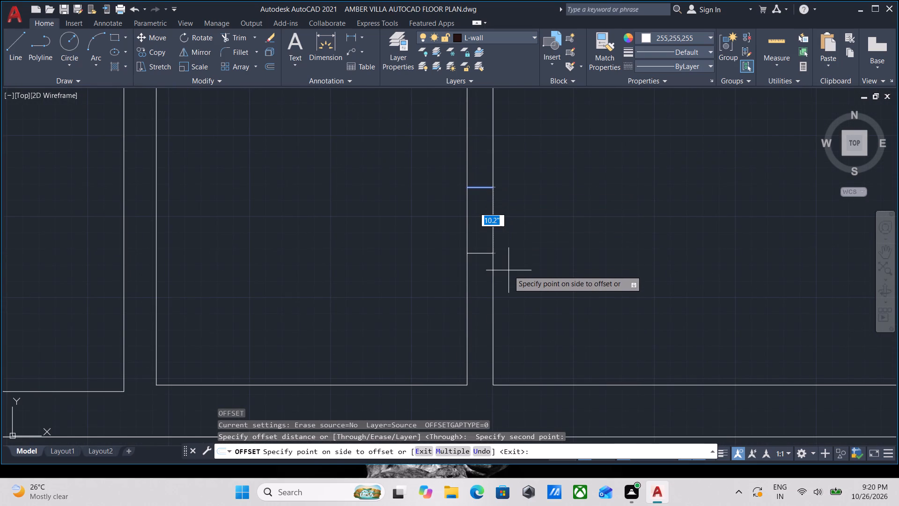
text(1')
key(Return)
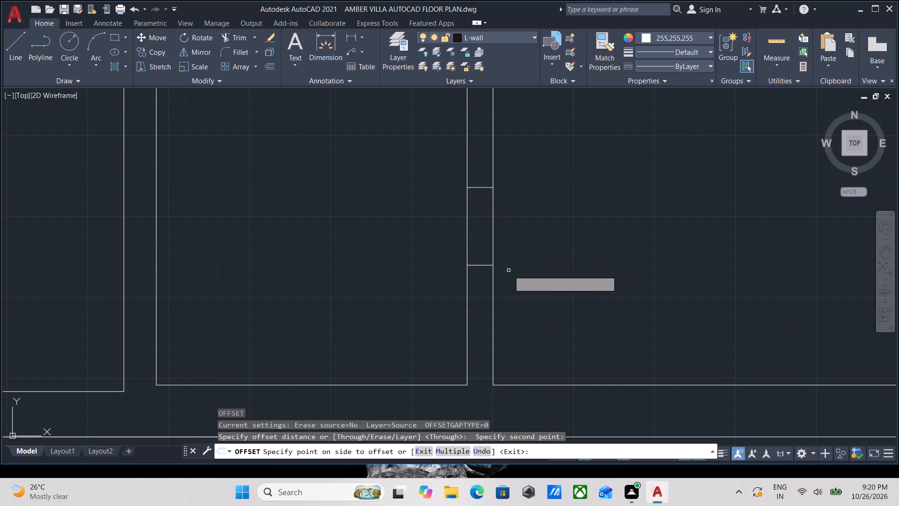
click(484, 188)
middle_drag(482, 186, 482, 186)
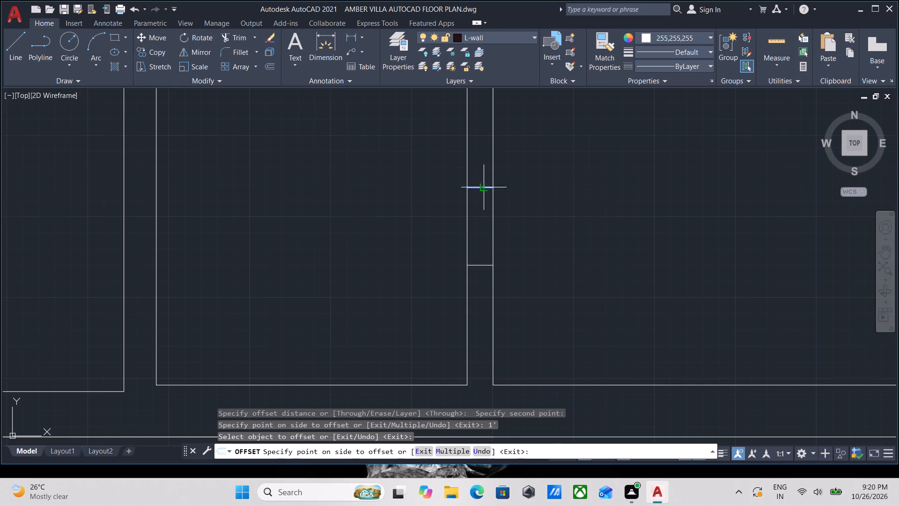
middle_drag(482, 186, 494, 280)
text(1')
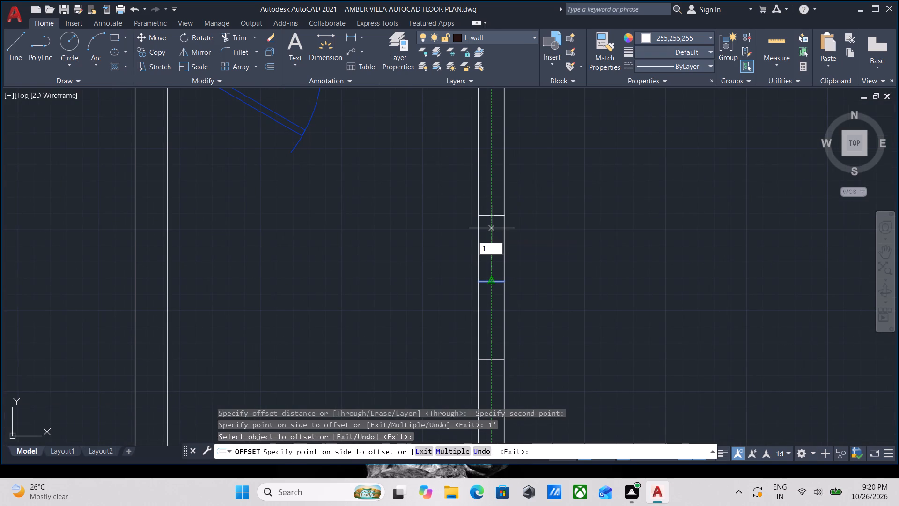
key(Return)
scroll(520, 227, down, 2)
middle_drag(520, 227, 522, 210)
key(Escape)
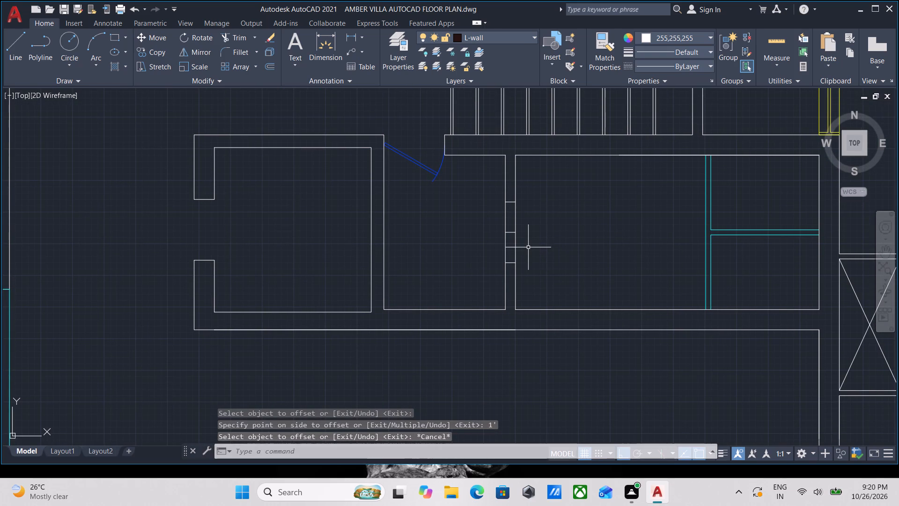
Trim both wall faces between the two outer cross lines to open a doorway.
text(TR)
key(Return)
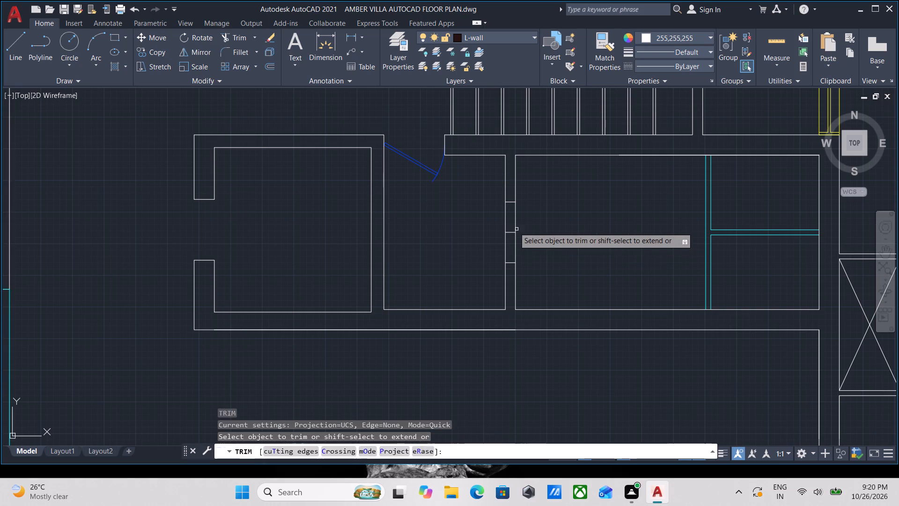
scroll(510, 227, up, 1)
drag(540, 248, 531, 243)
click(464, 248)
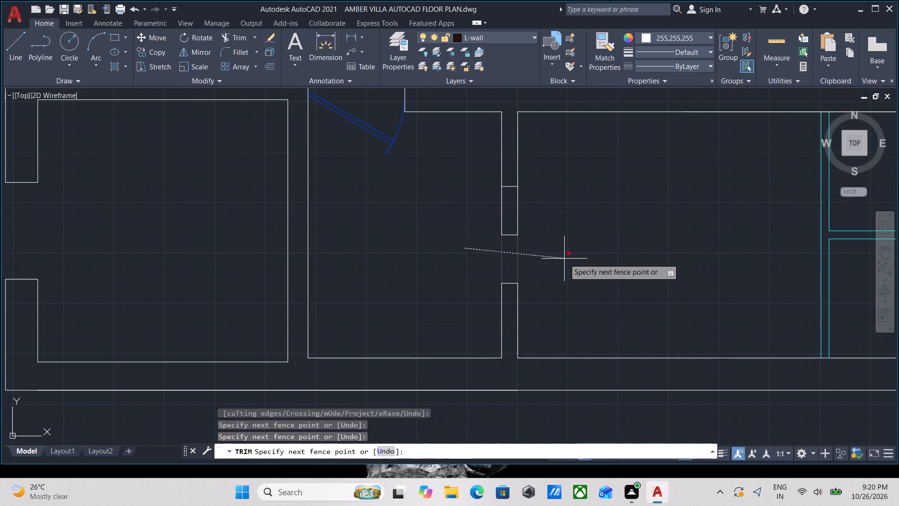
click(564, 259)
drag(553, 226, 543, 221)
click(450, 201)
key(Escape)
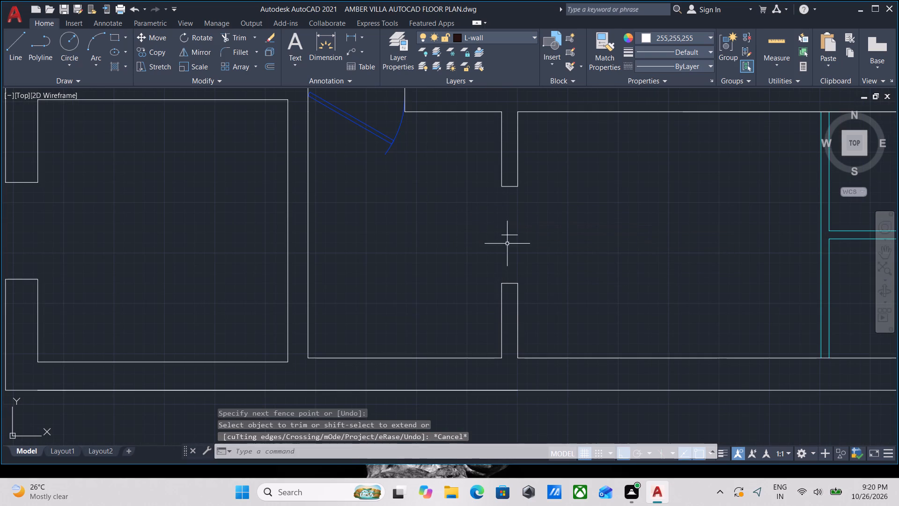
Erase the leftover middle cross line inside the new doorway opening.
drag(507, 244, 516, 247)
click(493, 220)
right_click(493, 220)
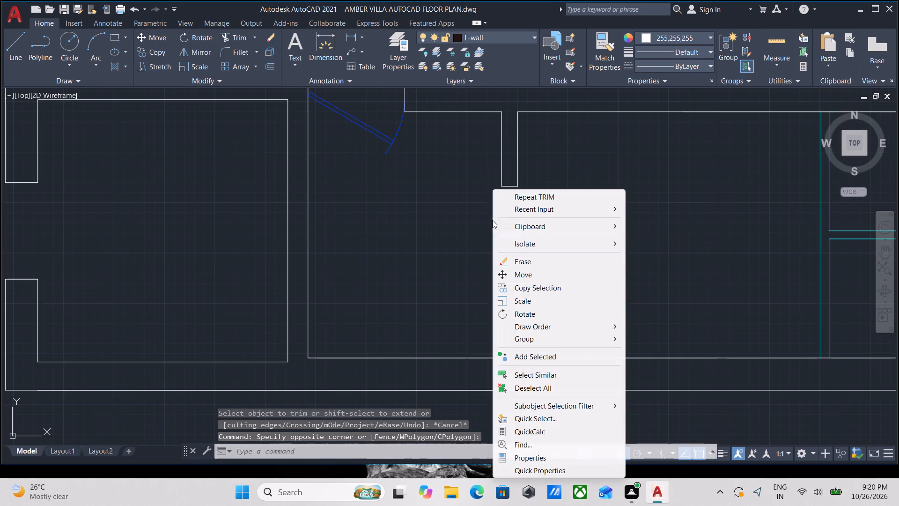
click(527, 259)
key(Escape)
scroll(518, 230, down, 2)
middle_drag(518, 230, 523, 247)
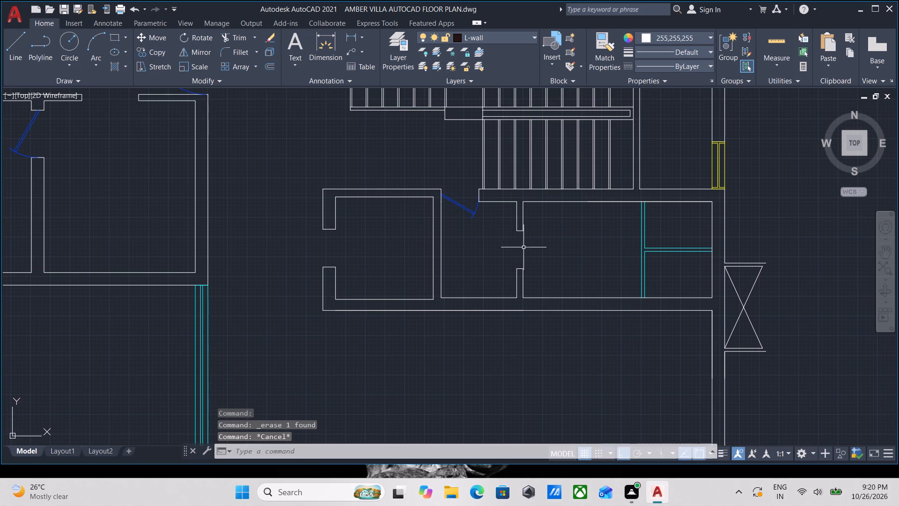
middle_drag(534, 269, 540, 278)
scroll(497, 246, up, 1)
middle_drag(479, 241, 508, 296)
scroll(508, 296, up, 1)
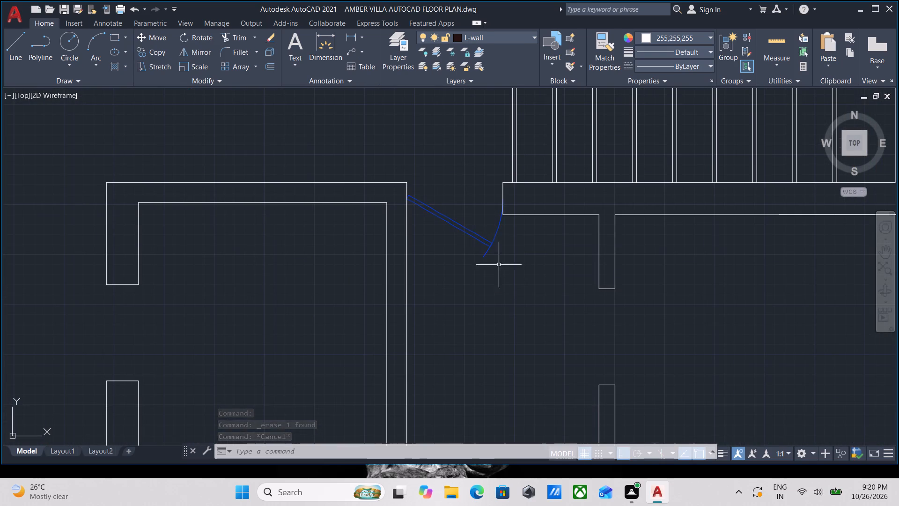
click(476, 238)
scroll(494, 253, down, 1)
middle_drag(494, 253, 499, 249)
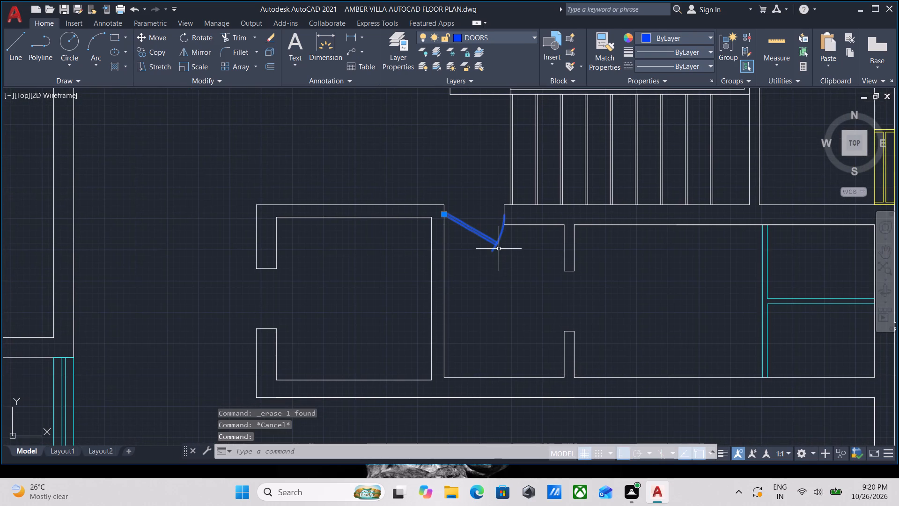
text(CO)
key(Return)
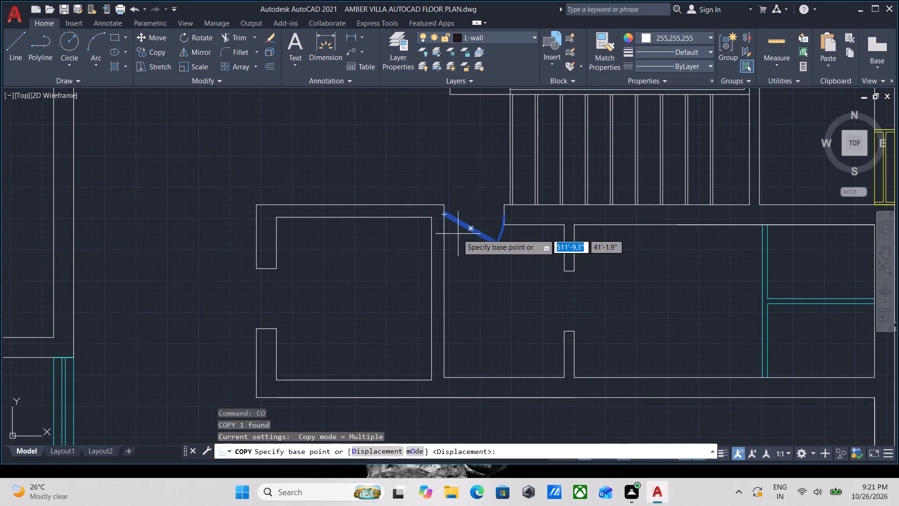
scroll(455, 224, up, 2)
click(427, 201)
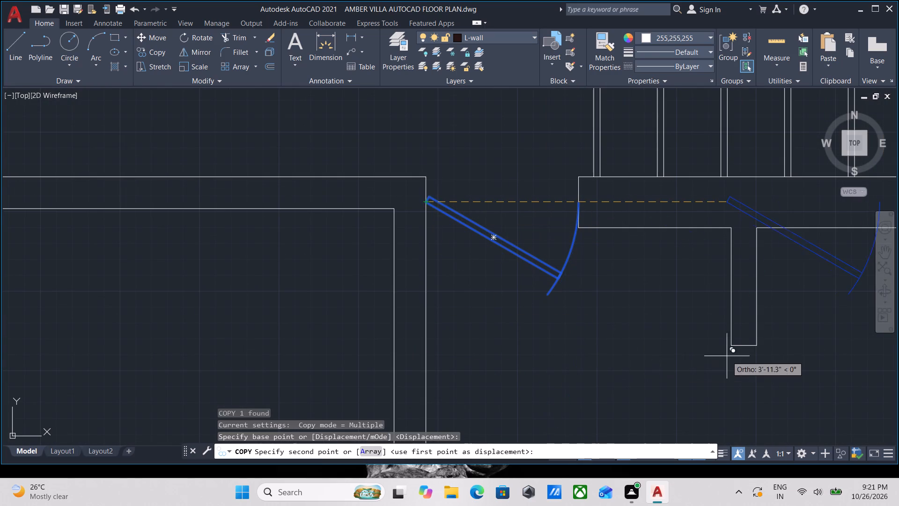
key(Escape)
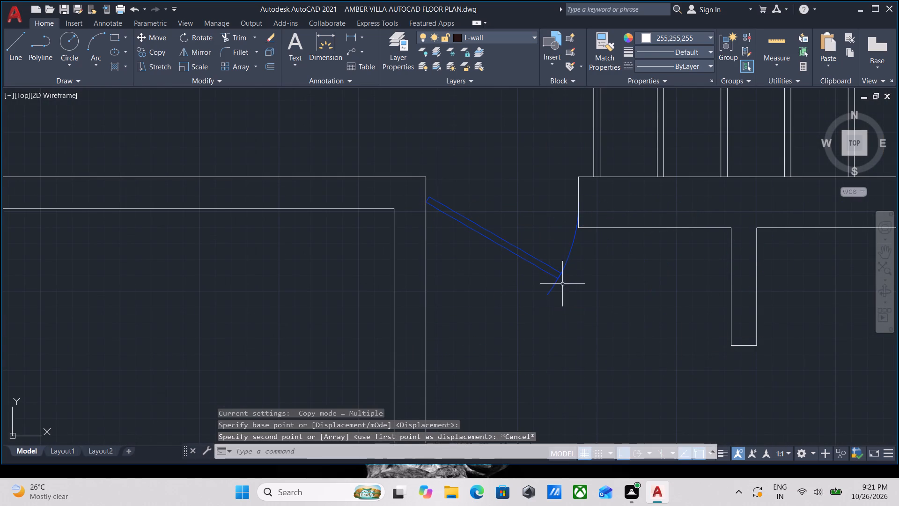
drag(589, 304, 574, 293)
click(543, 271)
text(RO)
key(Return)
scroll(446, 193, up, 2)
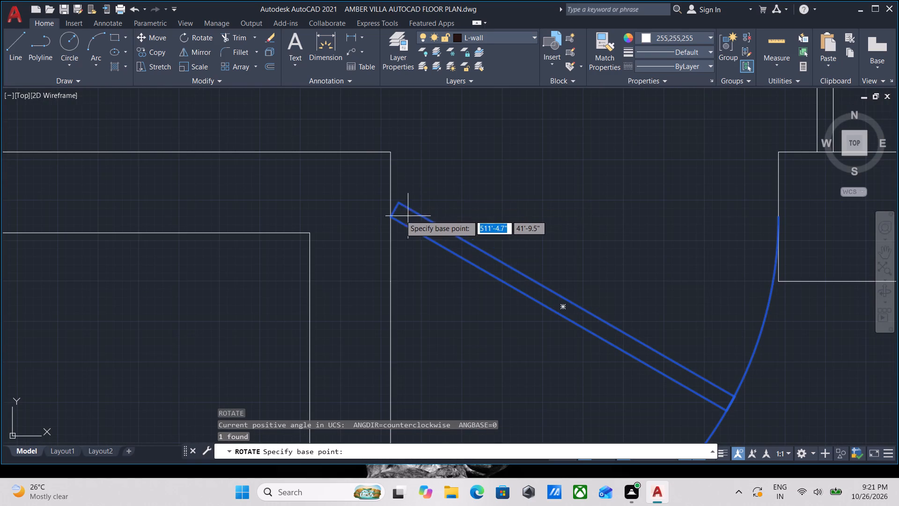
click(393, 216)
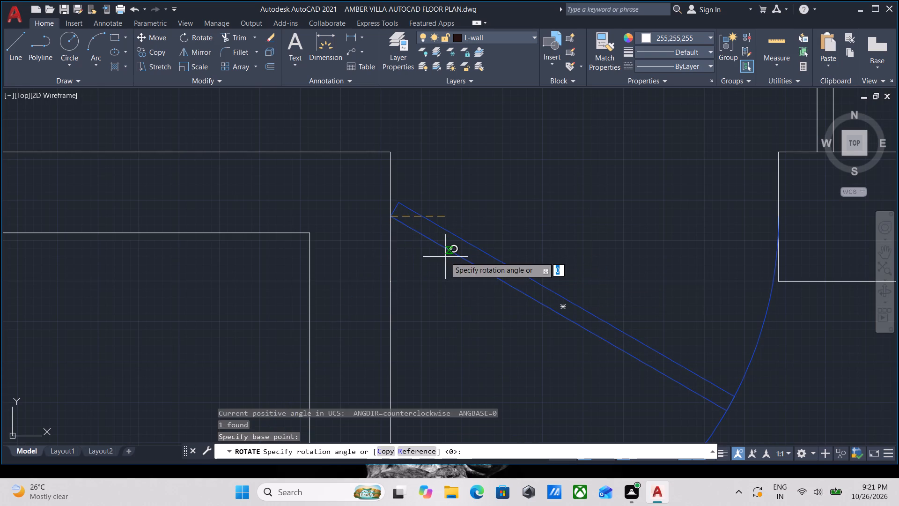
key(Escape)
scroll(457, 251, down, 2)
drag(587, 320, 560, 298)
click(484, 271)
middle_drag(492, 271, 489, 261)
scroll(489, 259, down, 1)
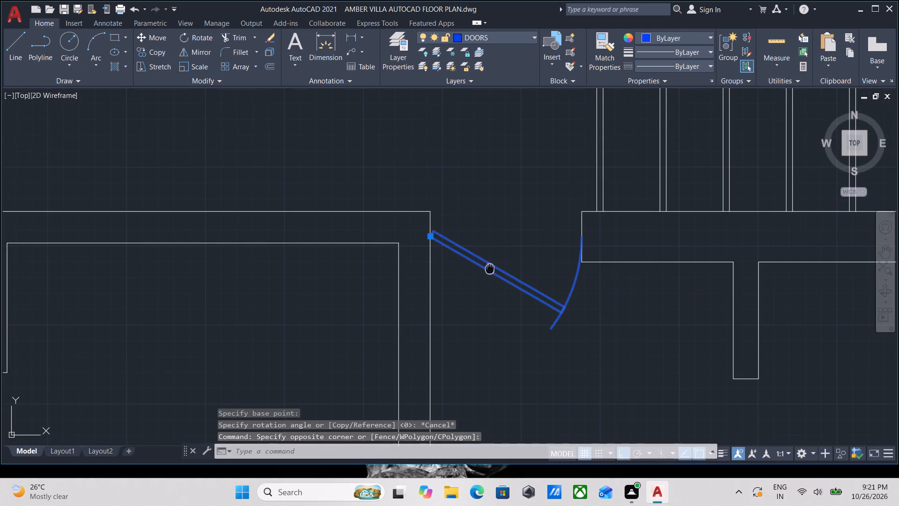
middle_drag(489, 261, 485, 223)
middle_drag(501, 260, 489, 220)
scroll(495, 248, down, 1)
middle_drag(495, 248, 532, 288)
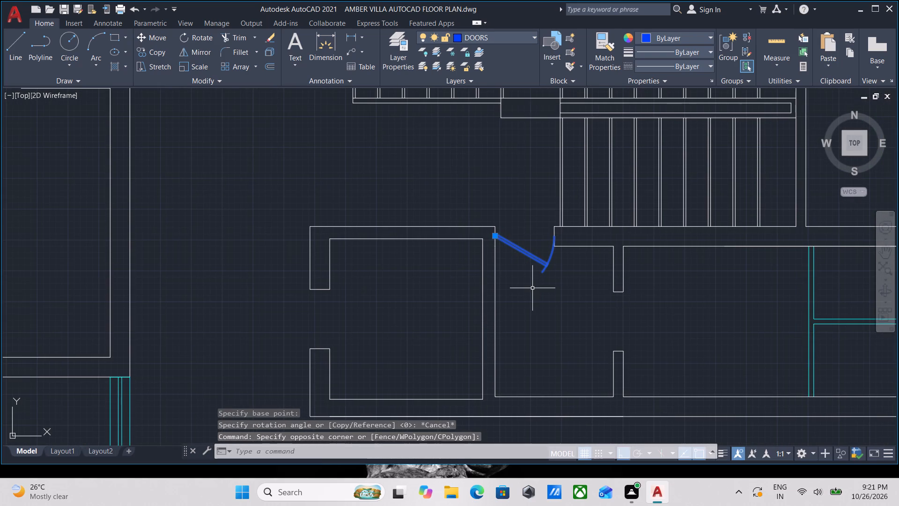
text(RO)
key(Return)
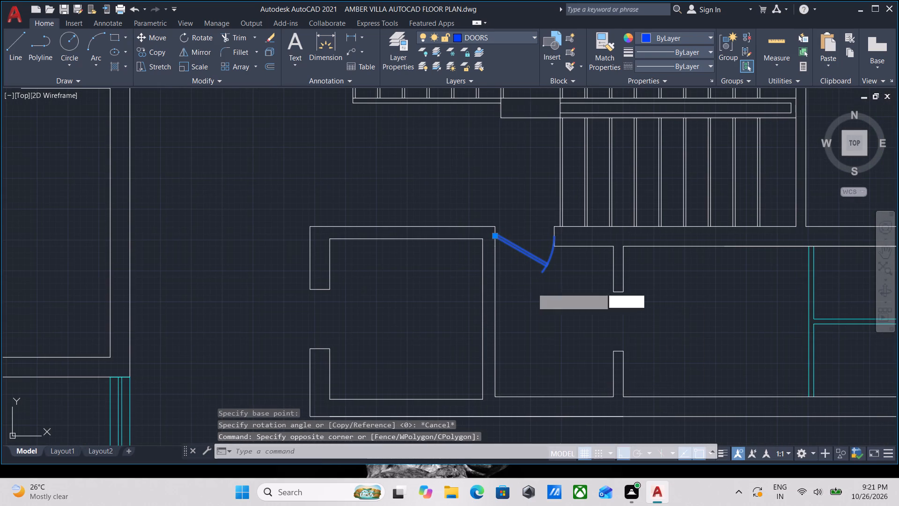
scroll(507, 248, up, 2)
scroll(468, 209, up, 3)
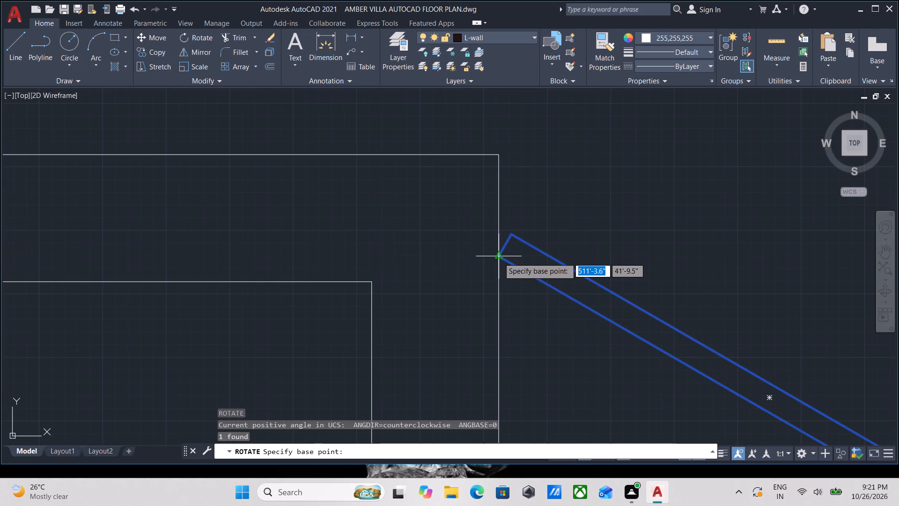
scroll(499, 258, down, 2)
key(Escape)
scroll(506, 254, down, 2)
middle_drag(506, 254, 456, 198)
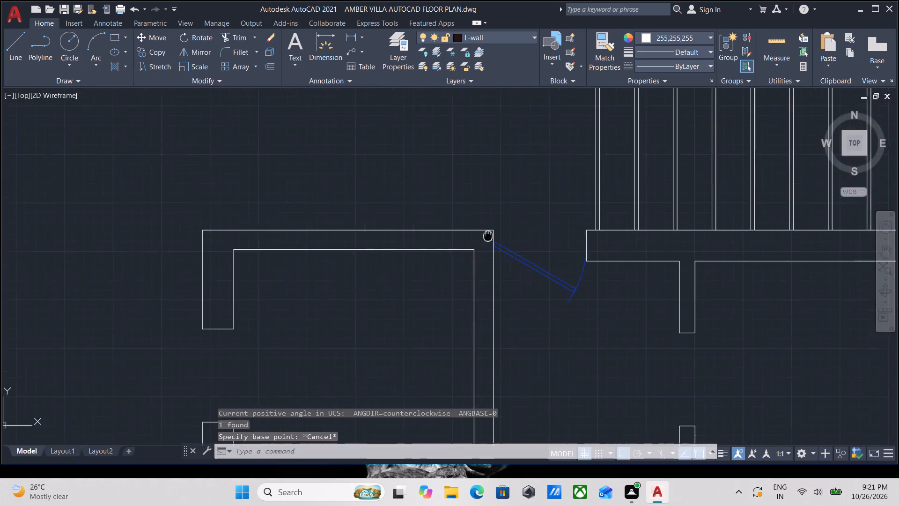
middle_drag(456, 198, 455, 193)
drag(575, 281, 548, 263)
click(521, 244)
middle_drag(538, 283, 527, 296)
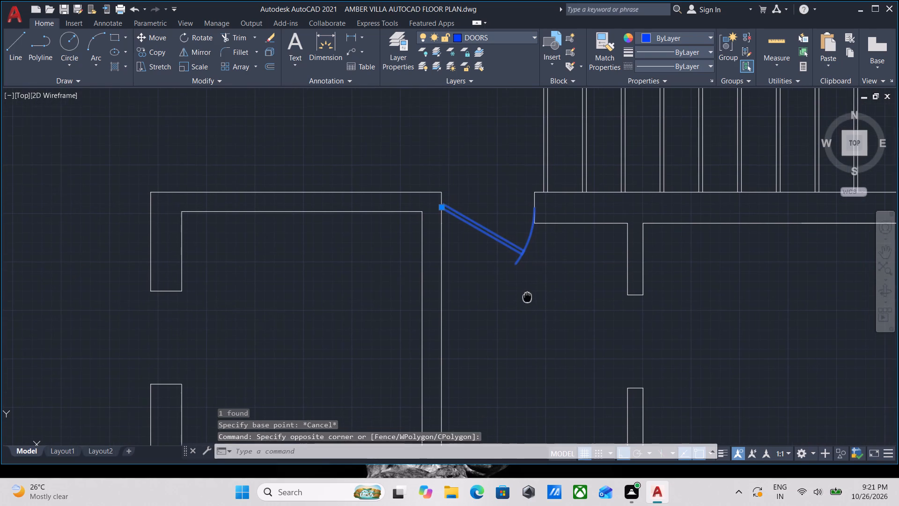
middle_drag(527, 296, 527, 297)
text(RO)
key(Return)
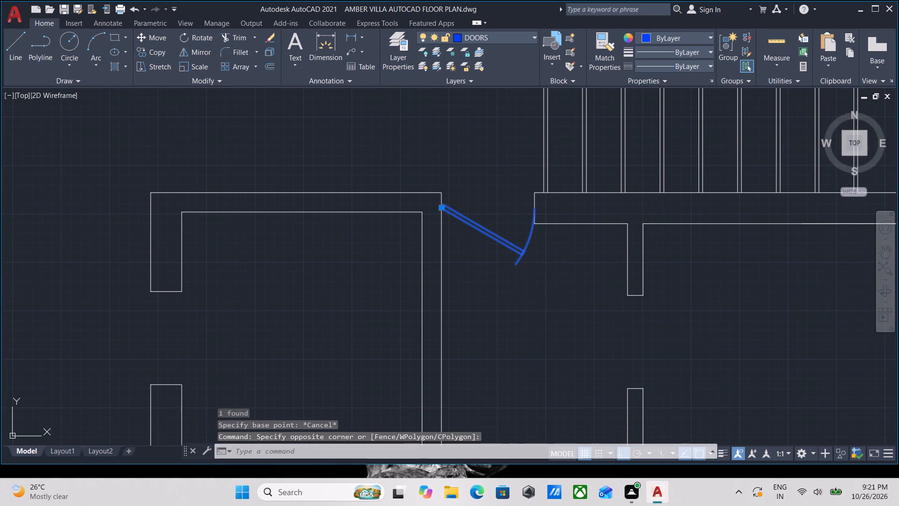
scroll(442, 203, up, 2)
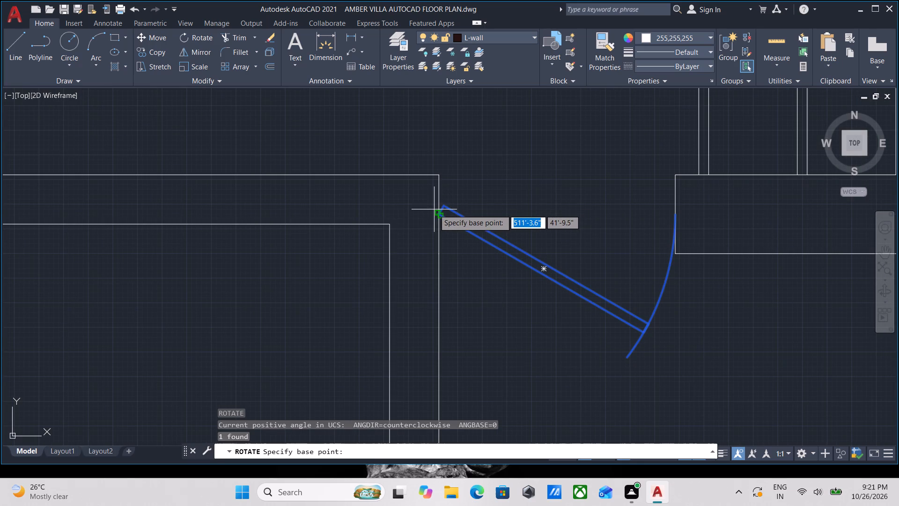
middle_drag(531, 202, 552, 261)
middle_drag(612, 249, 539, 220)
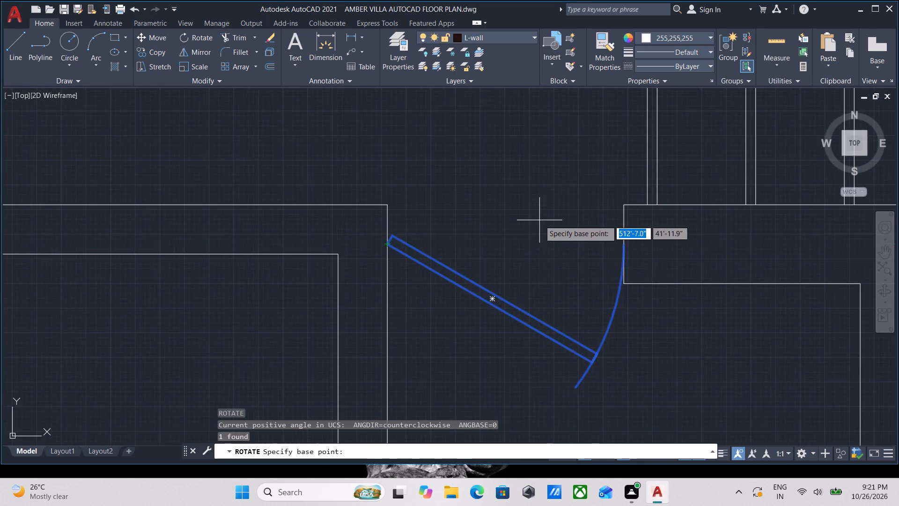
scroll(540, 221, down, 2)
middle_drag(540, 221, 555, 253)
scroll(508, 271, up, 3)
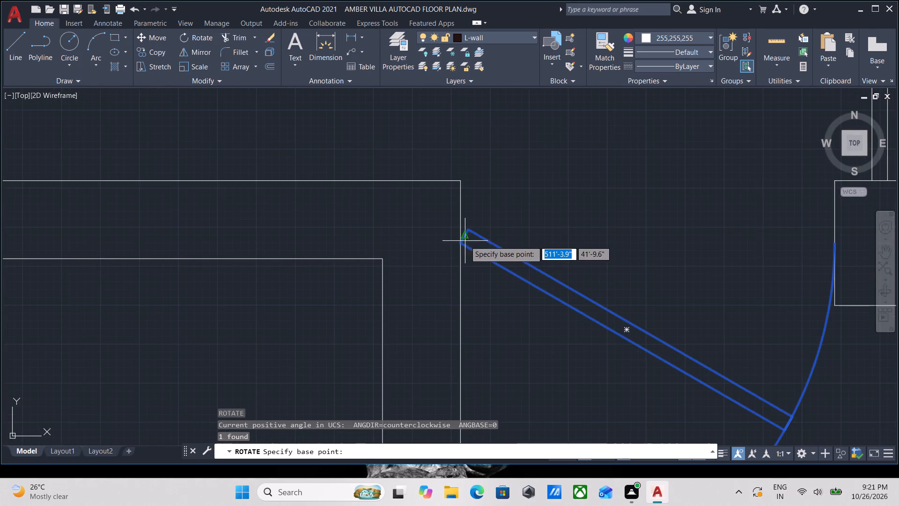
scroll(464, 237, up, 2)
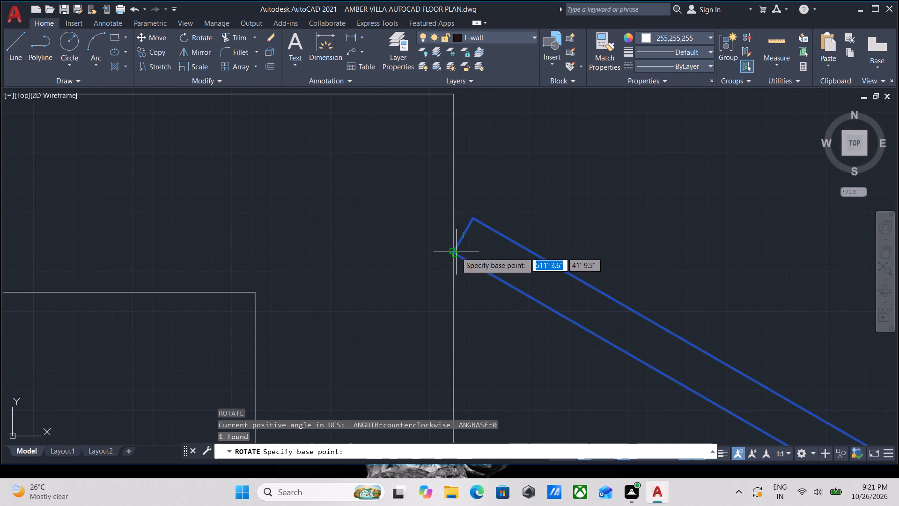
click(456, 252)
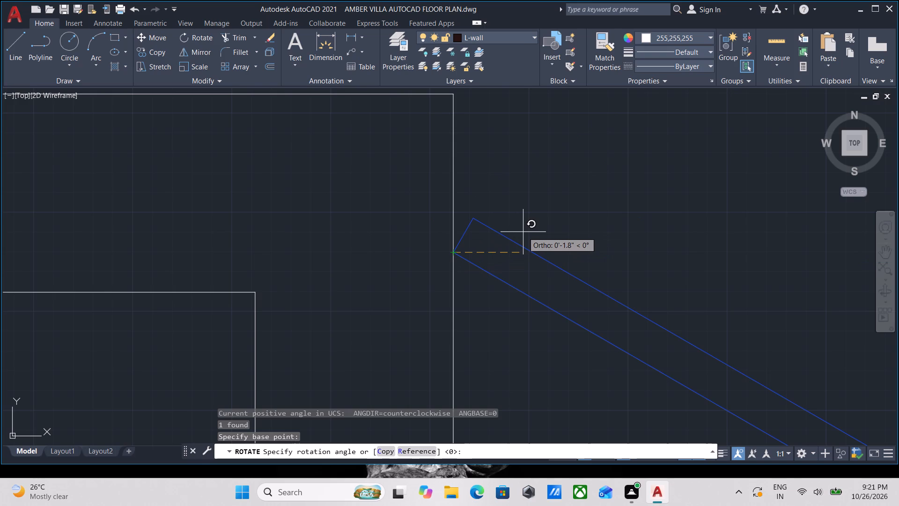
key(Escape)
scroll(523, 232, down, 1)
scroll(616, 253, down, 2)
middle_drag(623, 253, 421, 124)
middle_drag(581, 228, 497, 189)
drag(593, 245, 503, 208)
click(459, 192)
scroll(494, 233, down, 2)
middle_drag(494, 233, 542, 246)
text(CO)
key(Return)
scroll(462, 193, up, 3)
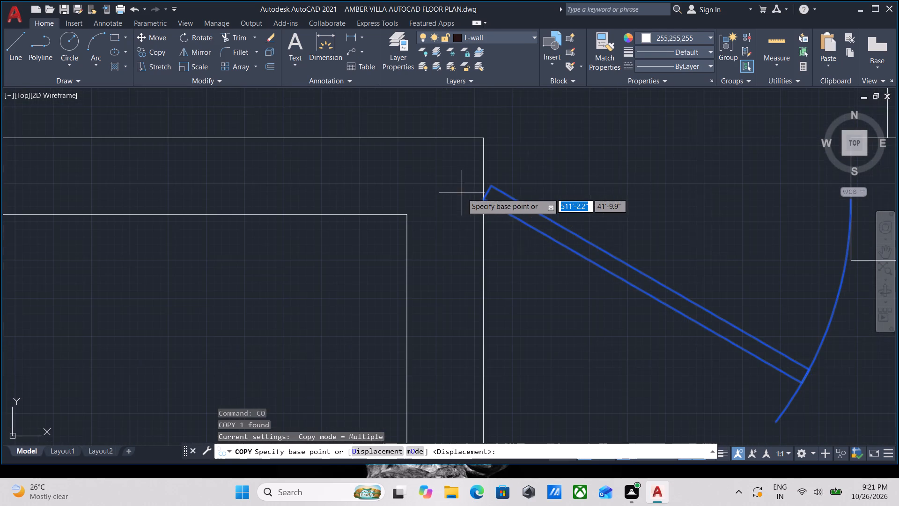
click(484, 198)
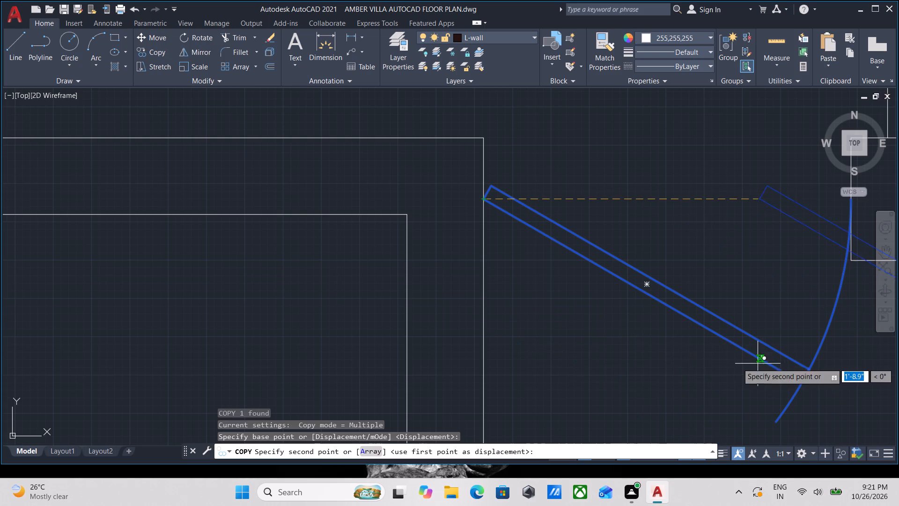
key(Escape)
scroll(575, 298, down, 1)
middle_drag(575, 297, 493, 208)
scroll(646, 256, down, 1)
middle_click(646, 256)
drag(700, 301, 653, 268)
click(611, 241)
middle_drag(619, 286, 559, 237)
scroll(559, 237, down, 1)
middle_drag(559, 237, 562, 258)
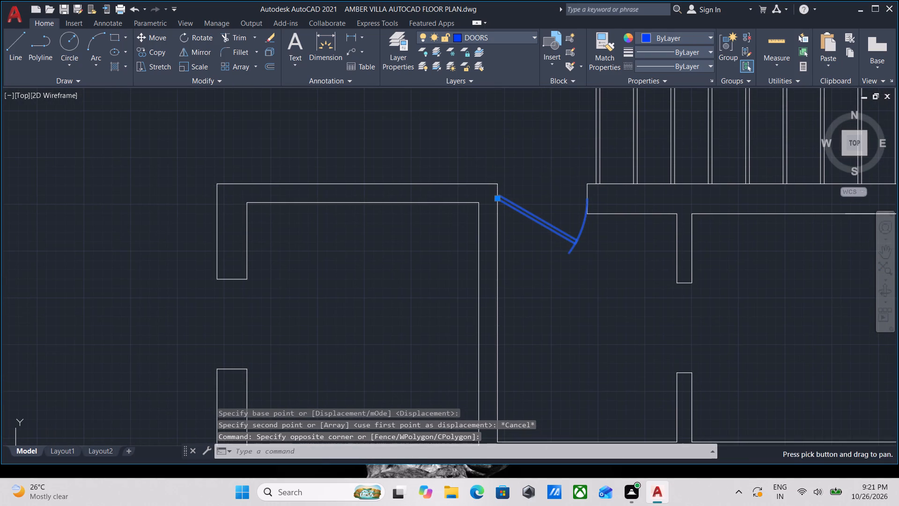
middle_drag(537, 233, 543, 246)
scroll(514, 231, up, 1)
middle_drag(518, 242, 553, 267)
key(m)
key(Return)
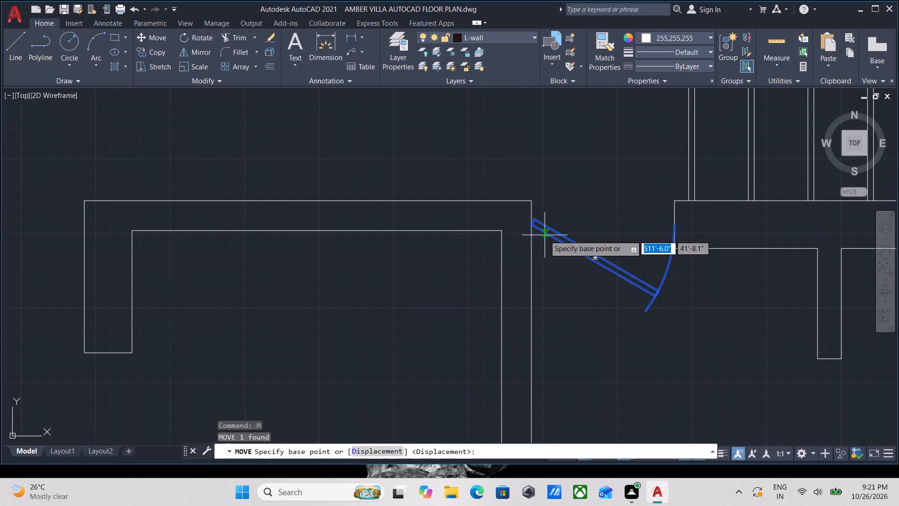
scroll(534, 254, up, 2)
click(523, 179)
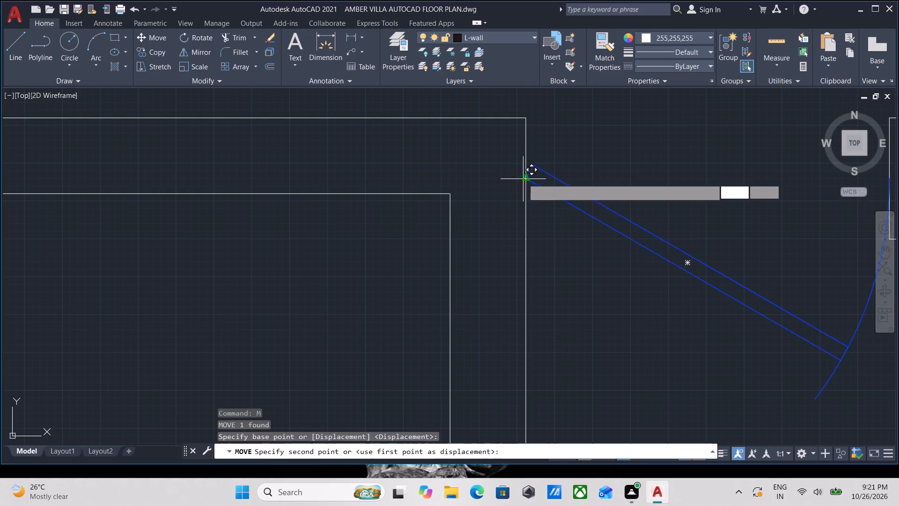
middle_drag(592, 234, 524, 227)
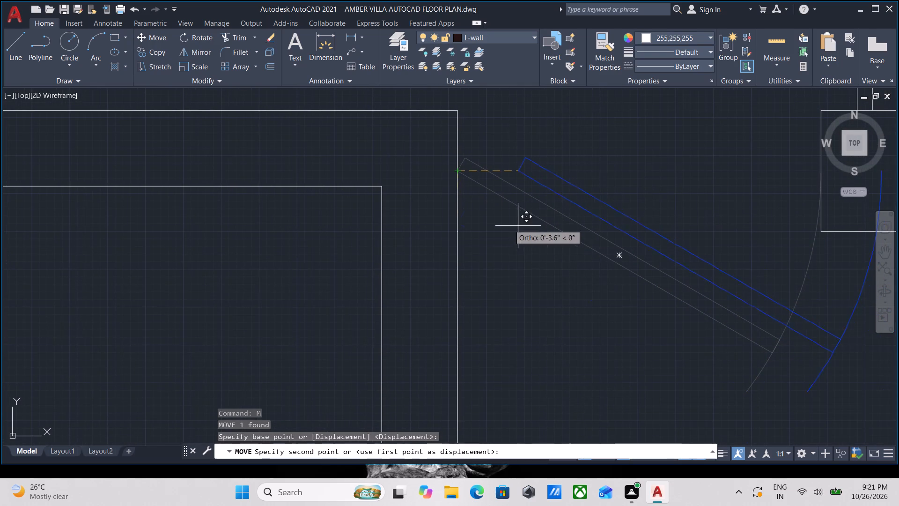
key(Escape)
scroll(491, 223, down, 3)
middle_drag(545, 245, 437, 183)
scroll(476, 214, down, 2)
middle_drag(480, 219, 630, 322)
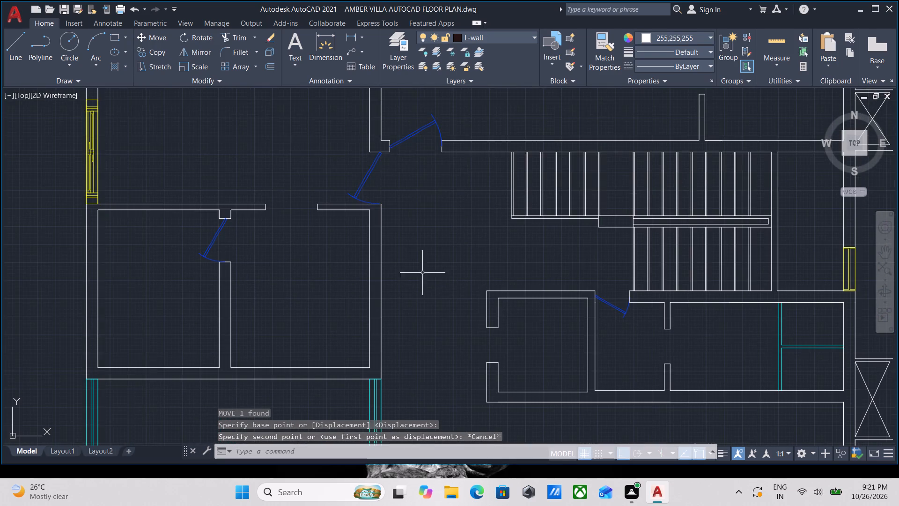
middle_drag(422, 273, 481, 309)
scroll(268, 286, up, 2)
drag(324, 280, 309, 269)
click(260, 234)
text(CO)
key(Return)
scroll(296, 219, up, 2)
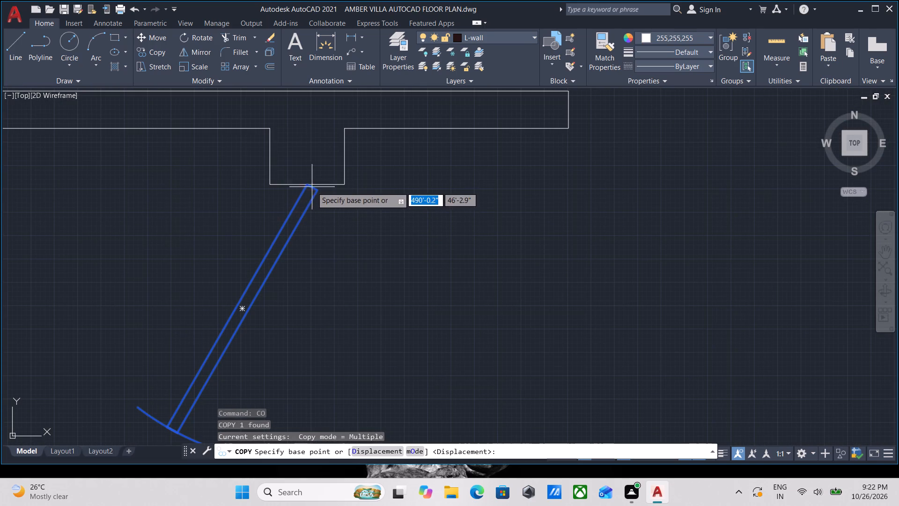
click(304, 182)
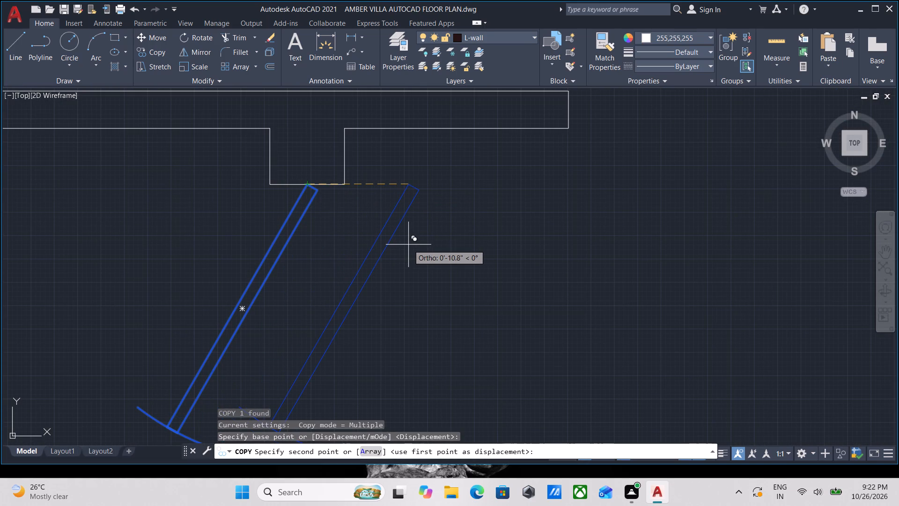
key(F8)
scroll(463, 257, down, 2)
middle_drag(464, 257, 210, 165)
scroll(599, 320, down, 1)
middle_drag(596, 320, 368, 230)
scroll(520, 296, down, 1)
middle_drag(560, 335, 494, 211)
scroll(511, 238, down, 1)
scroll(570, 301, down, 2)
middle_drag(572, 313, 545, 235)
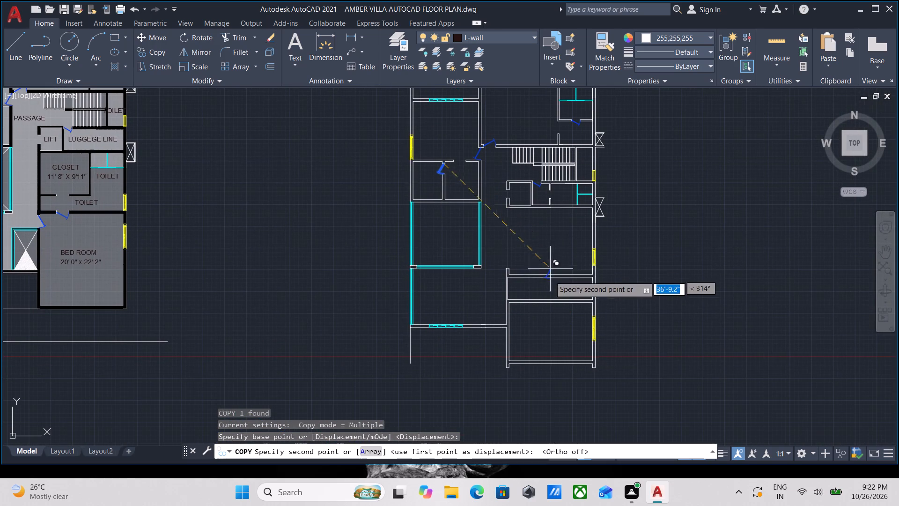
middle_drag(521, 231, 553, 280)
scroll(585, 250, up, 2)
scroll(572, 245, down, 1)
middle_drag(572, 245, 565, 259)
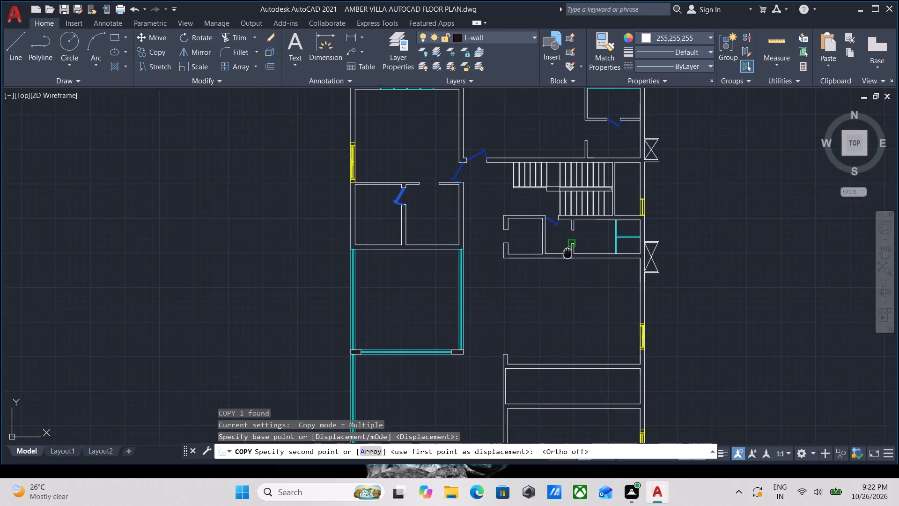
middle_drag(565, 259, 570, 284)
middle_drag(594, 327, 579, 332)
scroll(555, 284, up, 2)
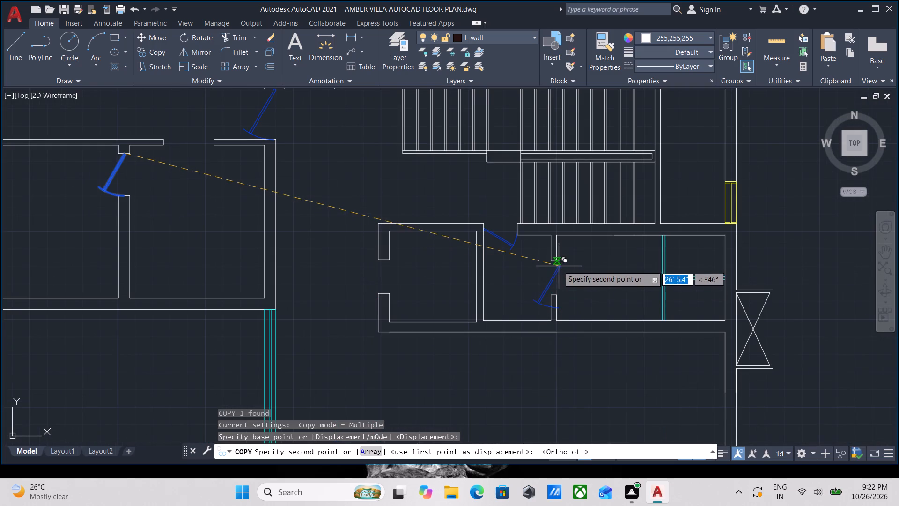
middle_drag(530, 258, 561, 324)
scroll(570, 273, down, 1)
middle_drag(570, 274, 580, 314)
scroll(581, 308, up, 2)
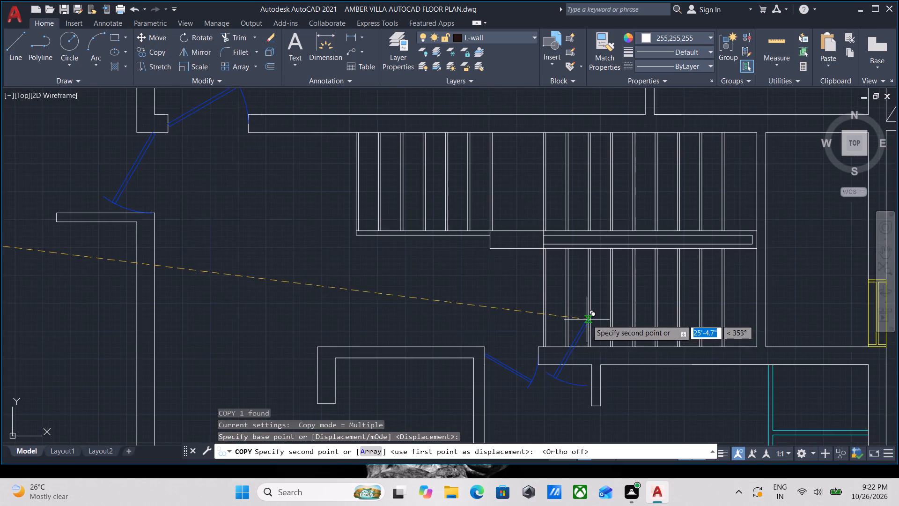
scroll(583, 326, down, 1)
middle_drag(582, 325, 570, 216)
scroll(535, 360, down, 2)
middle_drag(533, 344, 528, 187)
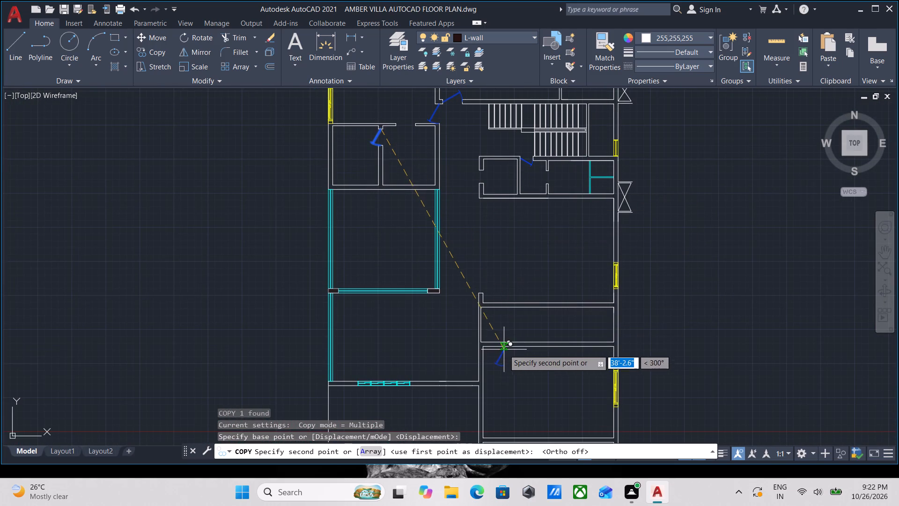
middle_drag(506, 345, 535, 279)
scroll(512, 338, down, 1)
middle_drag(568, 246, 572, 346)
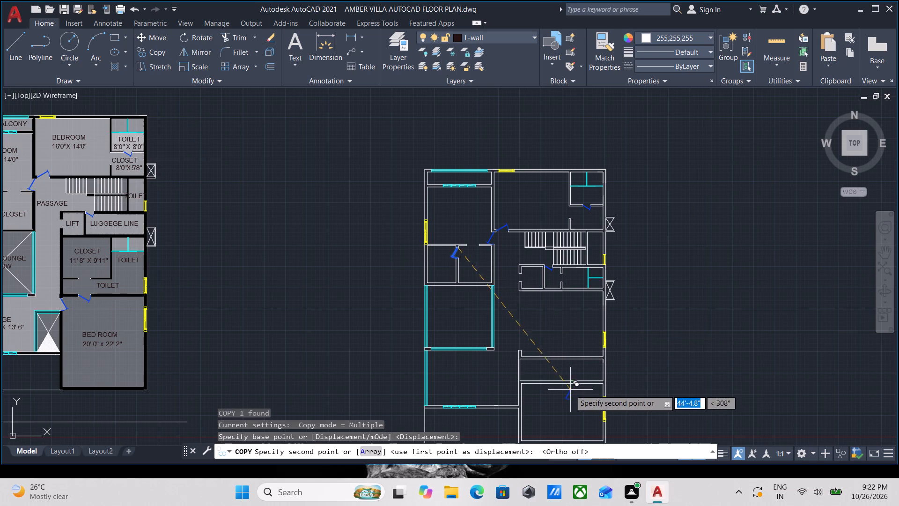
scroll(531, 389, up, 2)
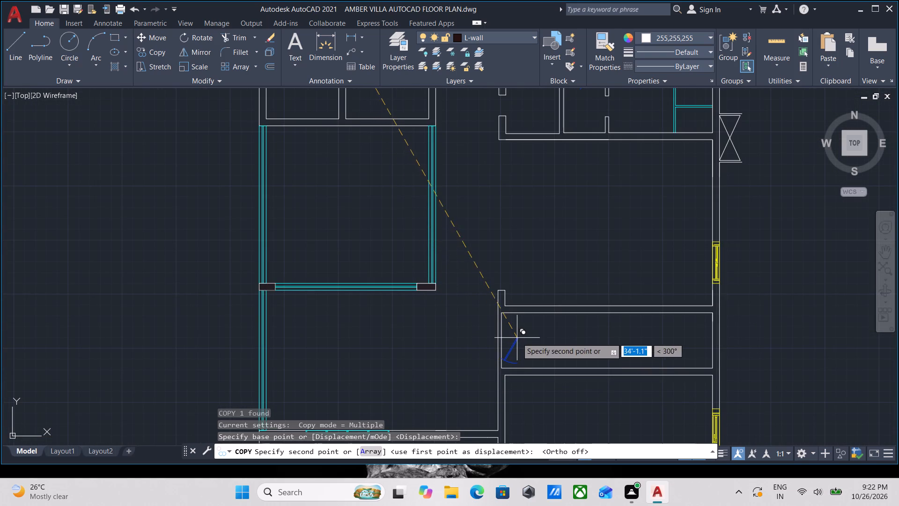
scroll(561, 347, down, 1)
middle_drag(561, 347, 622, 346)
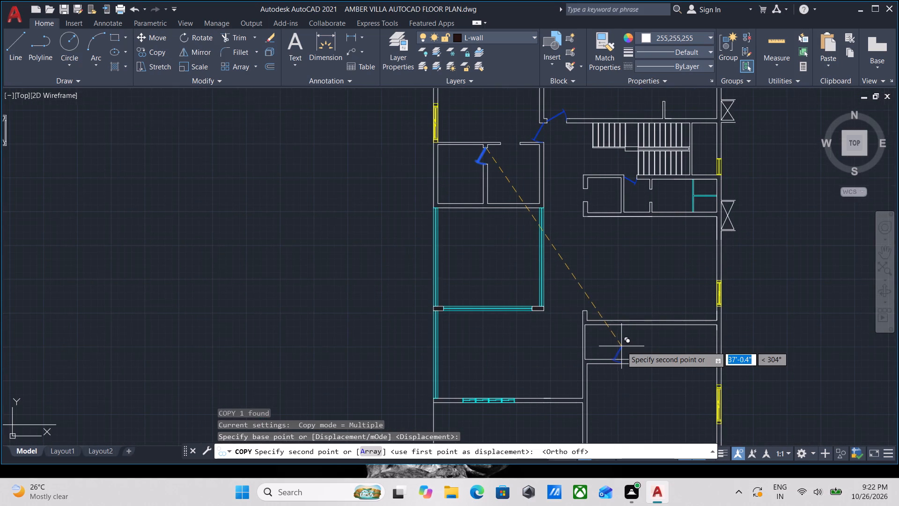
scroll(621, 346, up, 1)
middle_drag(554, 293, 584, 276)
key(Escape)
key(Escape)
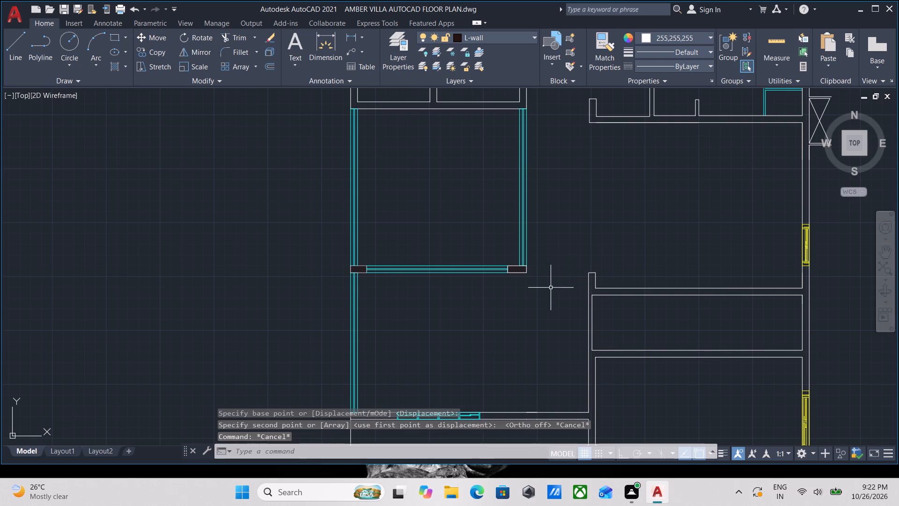
Erase the vertical glass panel and its end piece along the east side of the glazed room south of the two small rooms.
click(552, 289)
click(541, 219)
click(544, 215)
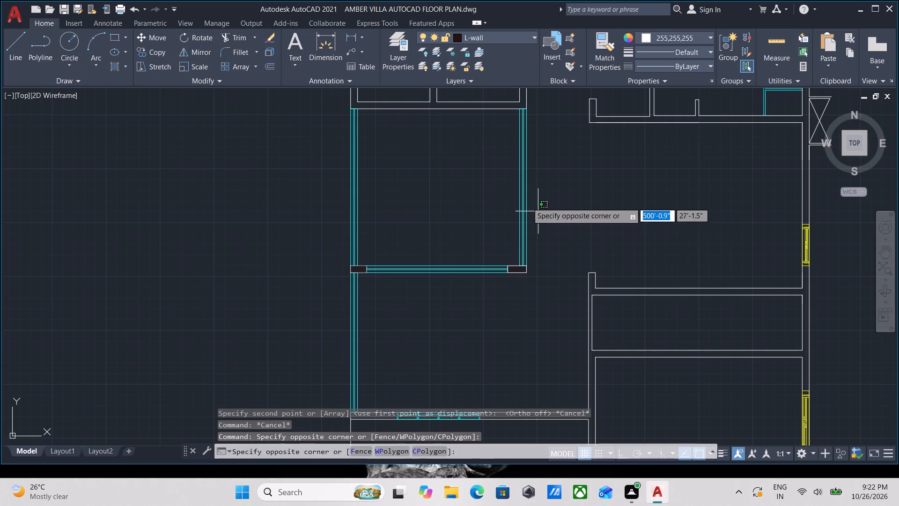
click(467, 165)
right_click(467, 165)
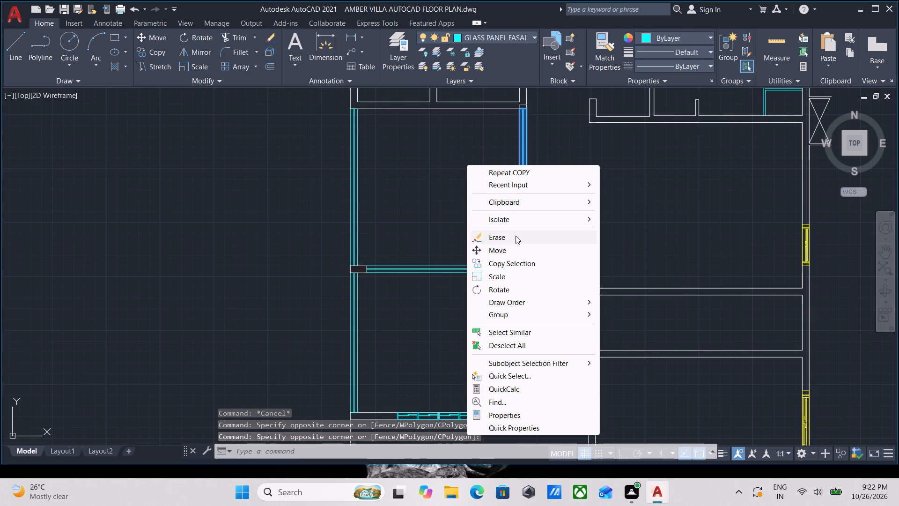
click(516, 236)
Erase the horizontal glass panel between the two small end pieces in the large open area south of the two small rooms.
click(480, 281)
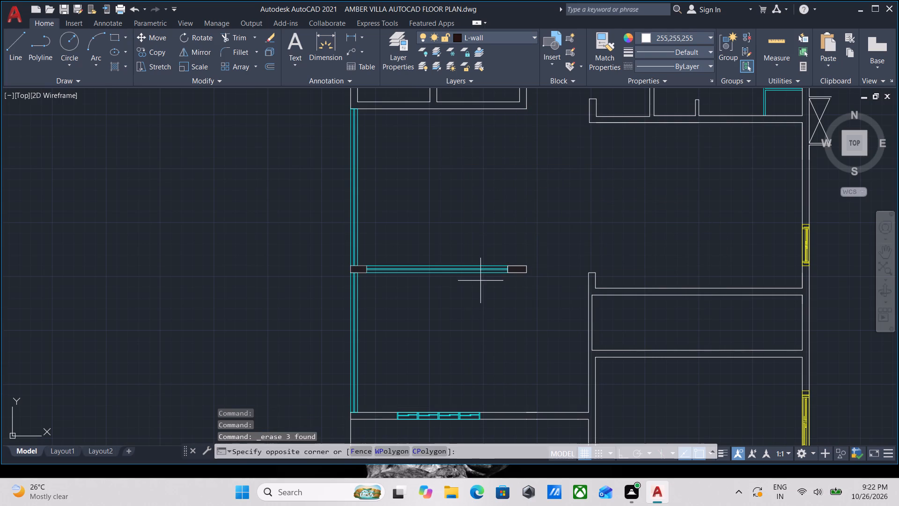
click(464, 242)
right_click(464, 242)
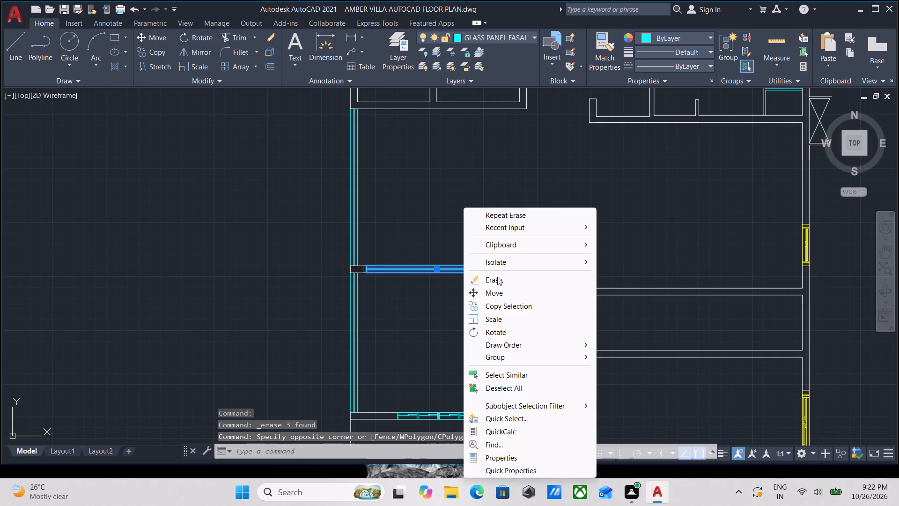
click(497, 277)
Examine the reworked copy of the floor plan from the cleared glazed area and southern rooms up to the north bedrooms.
scroll(510, 256, down, 1)
middle_drag(510, 256, 515, 291)
scroll(515, 293, up, 2)
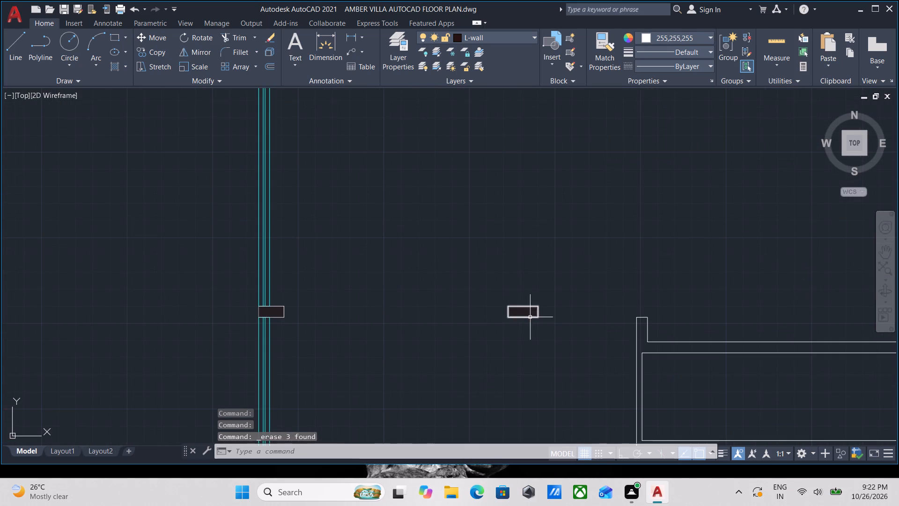
middle_drag(534, 308, 521, 350)
scroll(535, 308, down, 2)
middle_drag(535, 308, 524, 323)
scroll(524, 323, up, 1)
middle_drag(499, 215, 516, 245)
scroll(519, 251, down, 1)
middle_drag(519, 251, 525, 193)
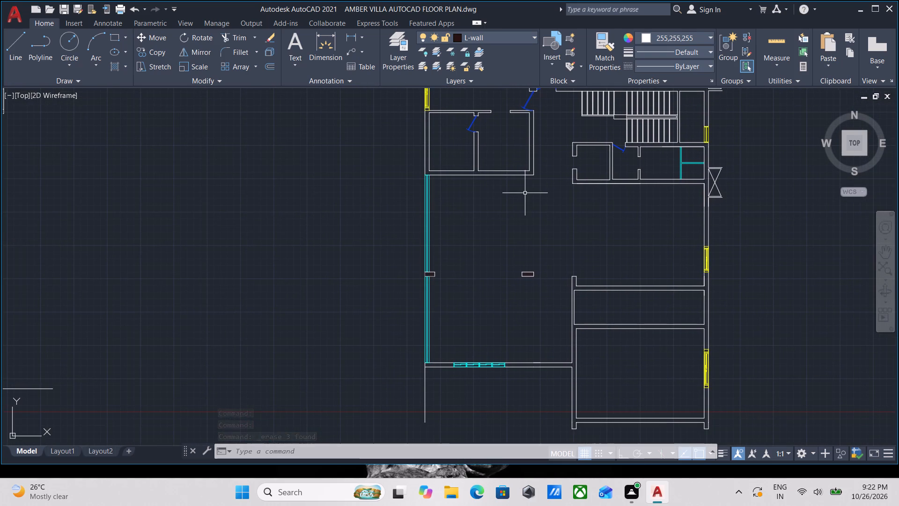
middle_drag(567, 319, 583, 249)
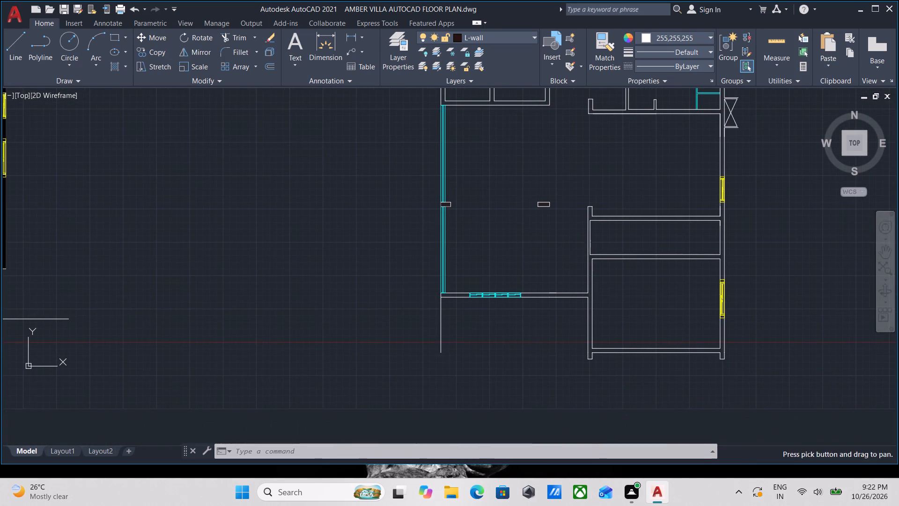
scroll(617, 229, down, 1)
middle_drag(617, 229, 717, 200)
scroll(627, 226, down, 1)
scroll(708, 194, up, 3)
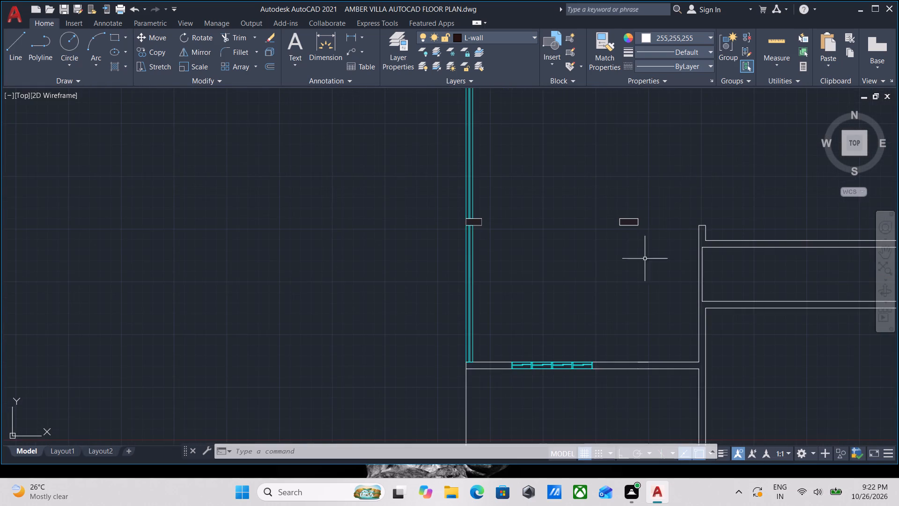
scroll(638, 274, up, 3)
scroll(651, 213, down, 1)
middle_drag(651, 213, 639, 240)
scroll(641, 193, down, 1)
middle_drag(641, 193, 641, 204)
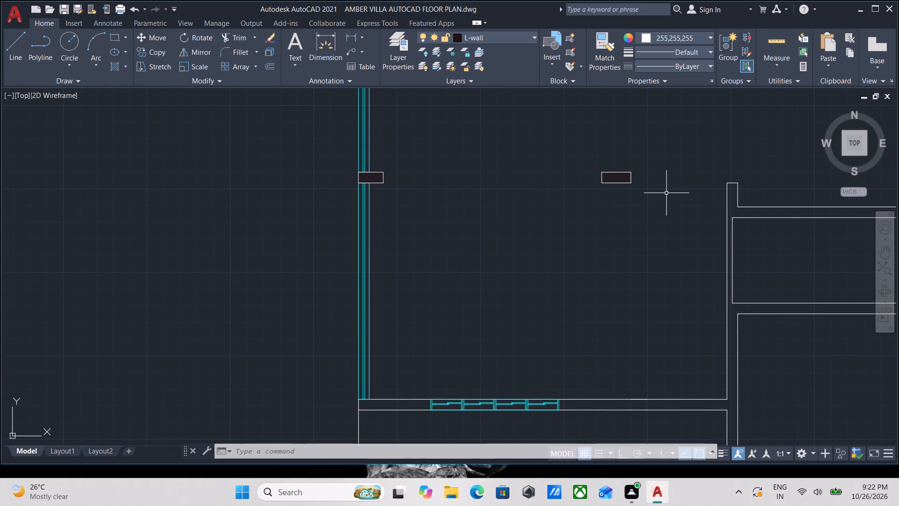
drag(666, 193, 651, 190)
key(Escape)
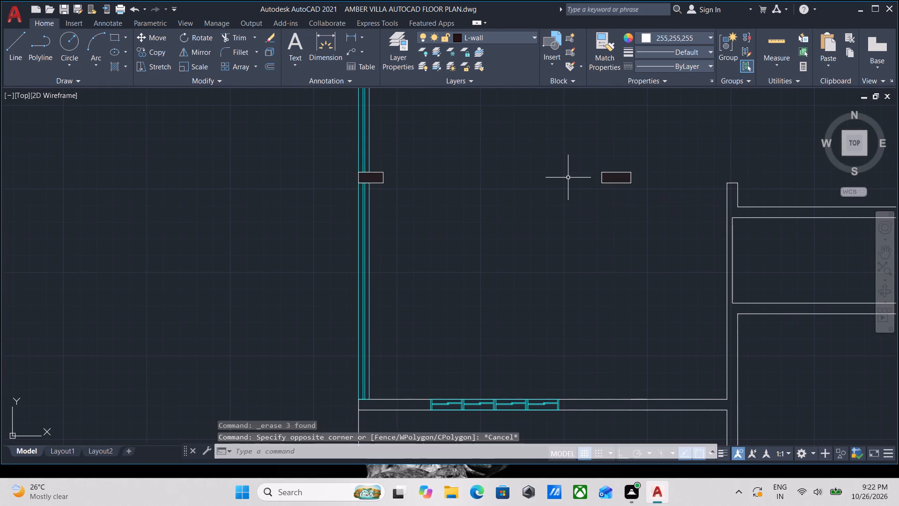
key(Escape)
scroll(661, 211, down, 2)
middle_drag(662, 211, 633, 203)
scroll(661, 213, up, 1)
middle_drag(666, 217, 494, 180)
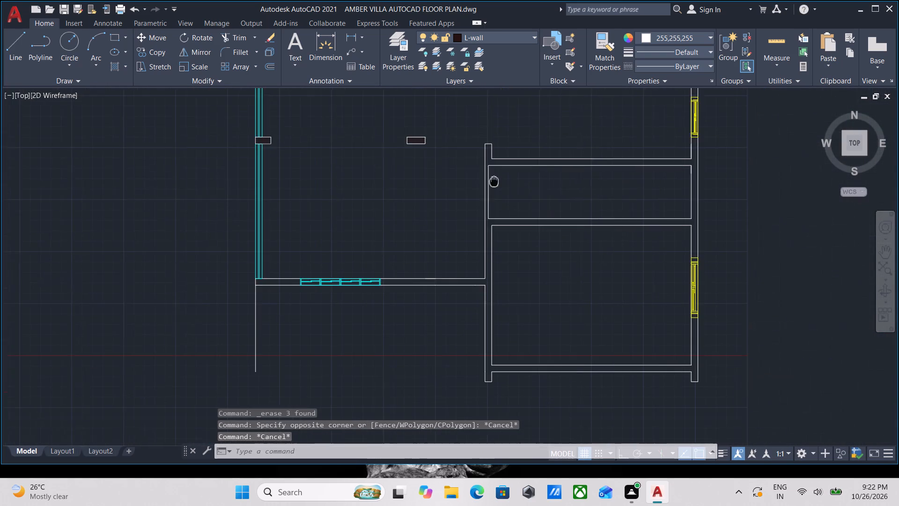
scroll(501, 193, down, 1)
middle_drag(501, 193, 494, 223)
middle_drag(541, 208, 515, 388)
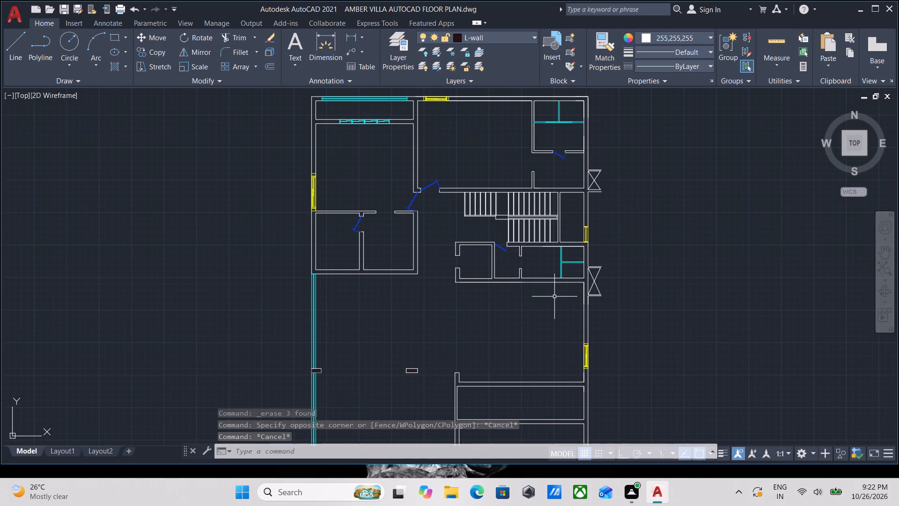
scroll(634, 283, up, 1)
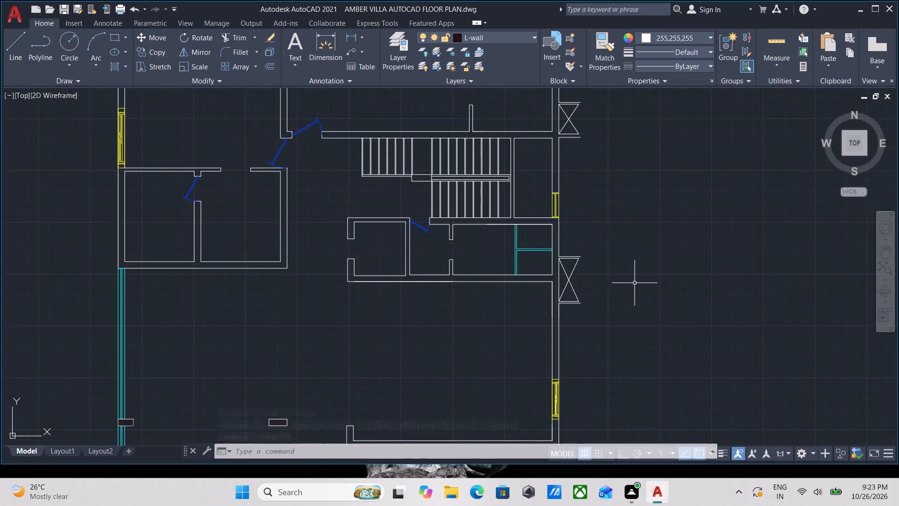
middle_drag(538, 224, 619, 338)
scroll(617, 336, down, 1)
middle_drag(631, 309, 656, 398)
scroll(532, 279, up, 2)
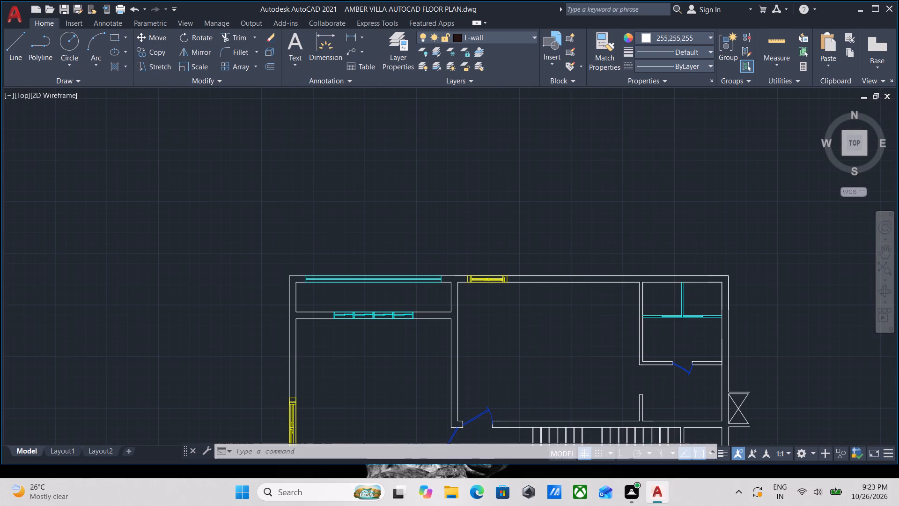
Examine the labelled original floor plan beside the copy for its room layout around the lounges, passage and bedrooms.
scroll(533, 282, down, 2)
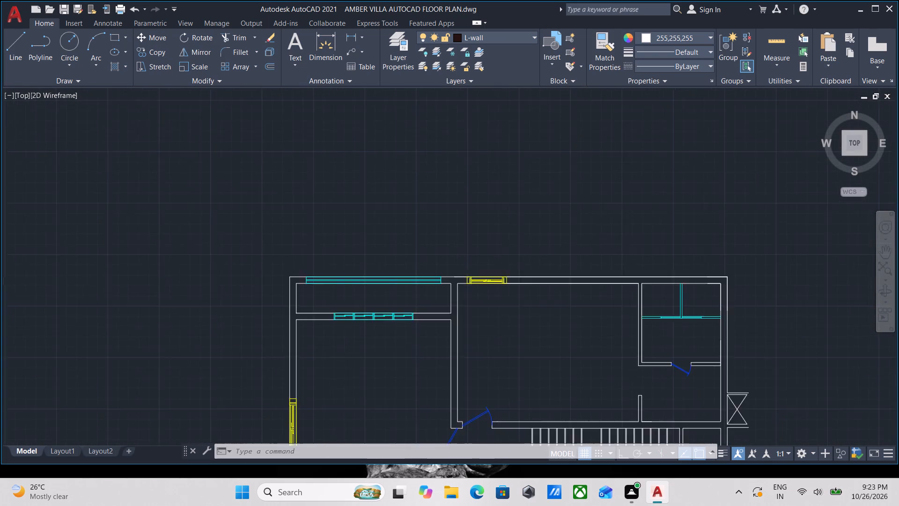
middle_drag(534, 283, 557, 328)
scroll(393, 289, down, 1)
middle_drag(402, 292, 552, 271)
middle_drag(355, 266, 539, 241)
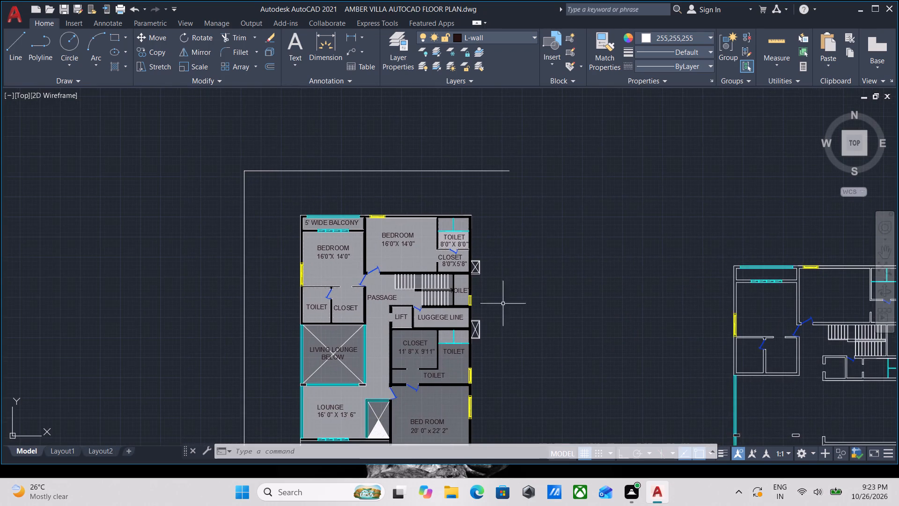
middle_drag(503, 304, 545, 277)
scroll(523, 289, down, 1)
scroll(552, 282, up, 1)
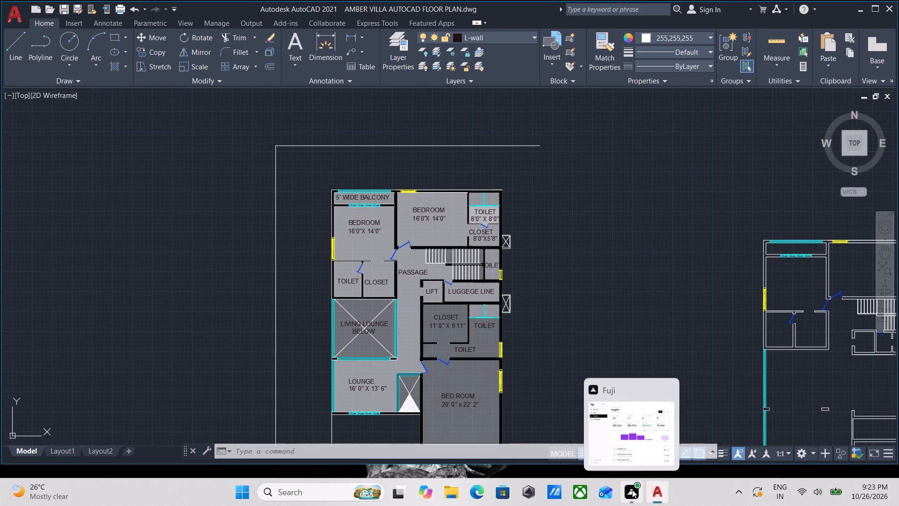
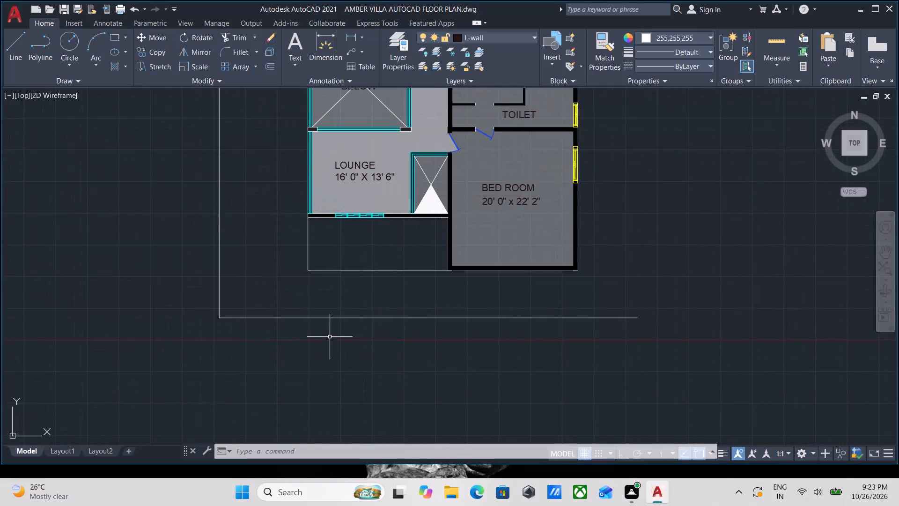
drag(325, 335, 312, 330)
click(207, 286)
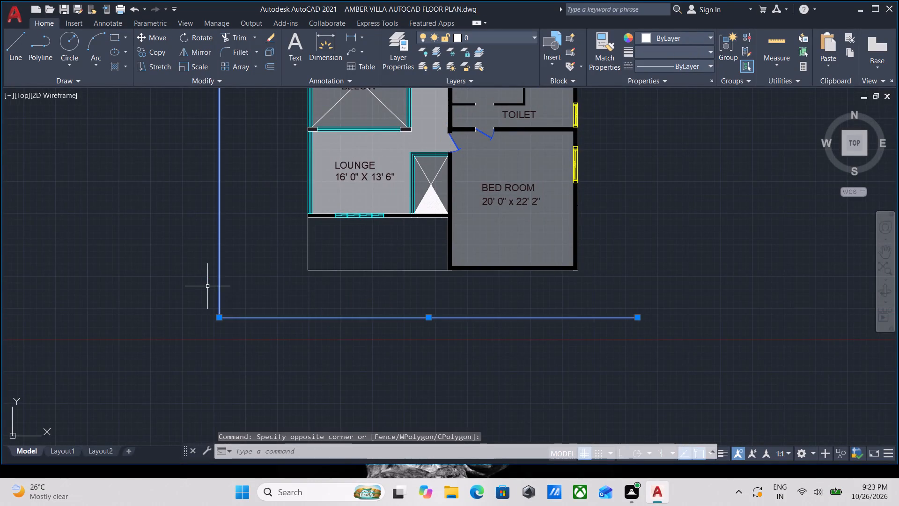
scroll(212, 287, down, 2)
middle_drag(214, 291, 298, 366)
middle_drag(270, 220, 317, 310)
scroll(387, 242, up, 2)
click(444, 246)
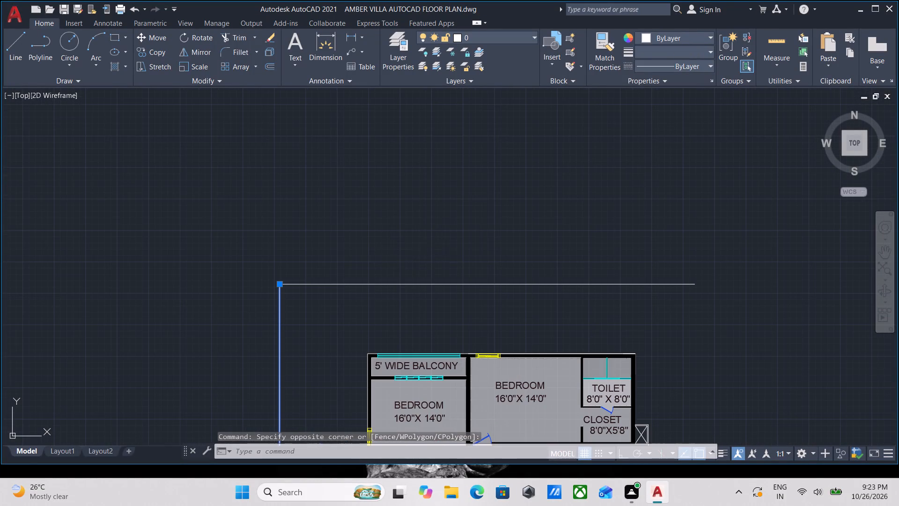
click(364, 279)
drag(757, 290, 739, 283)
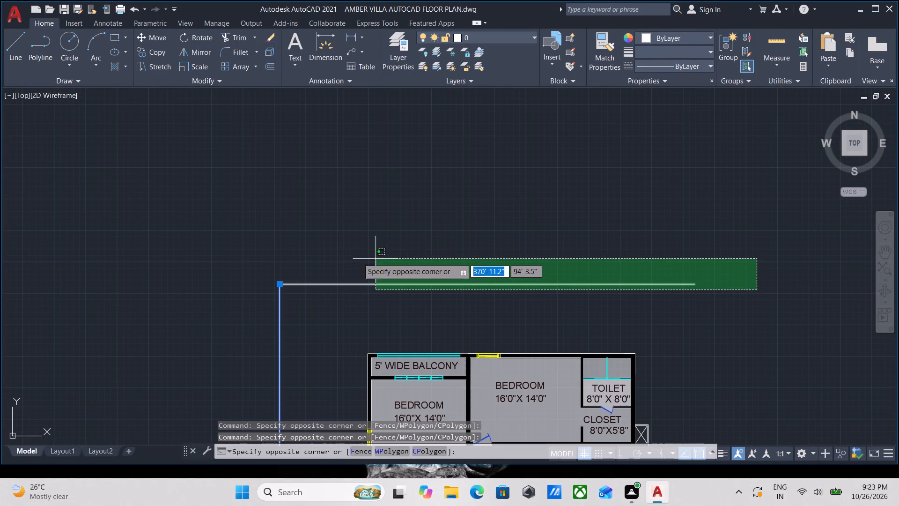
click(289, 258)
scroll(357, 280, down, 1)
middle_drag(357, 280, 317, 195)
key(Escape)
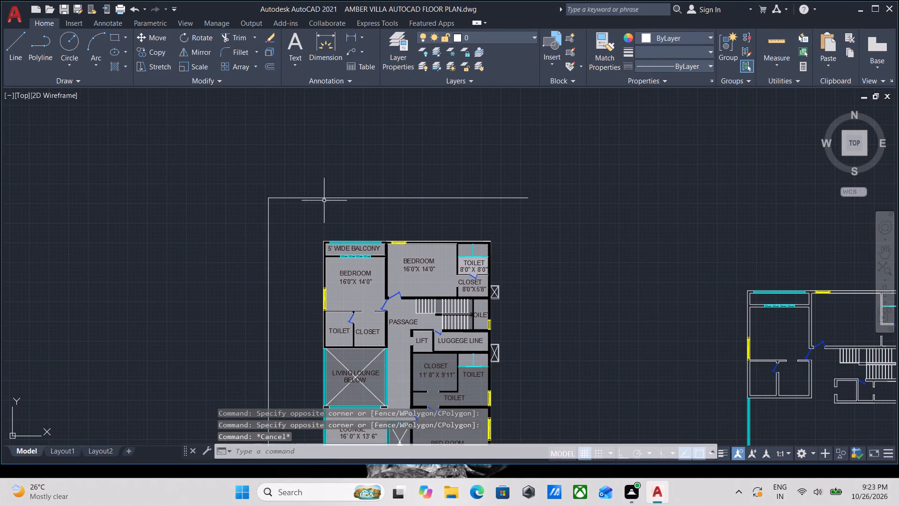
Extend the narrow southern room's inner east wall line northward and the short wall stub's east face down to the room's north wall.
scroll(470, 232, down, 1)
middle_drag(470, 232, 354, 164)
scroll(602, 350, up, 1)
scroll(518, 257, up, 1)
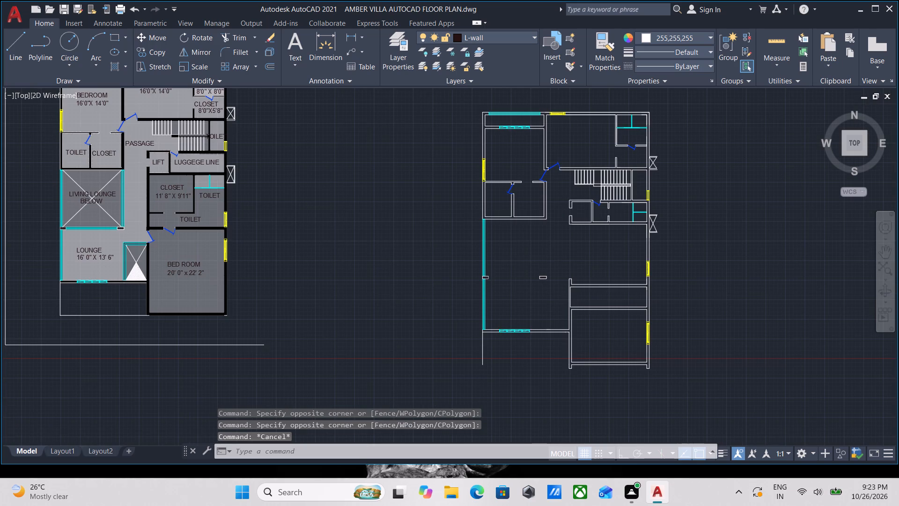
scroll(519, 258, up, 1)
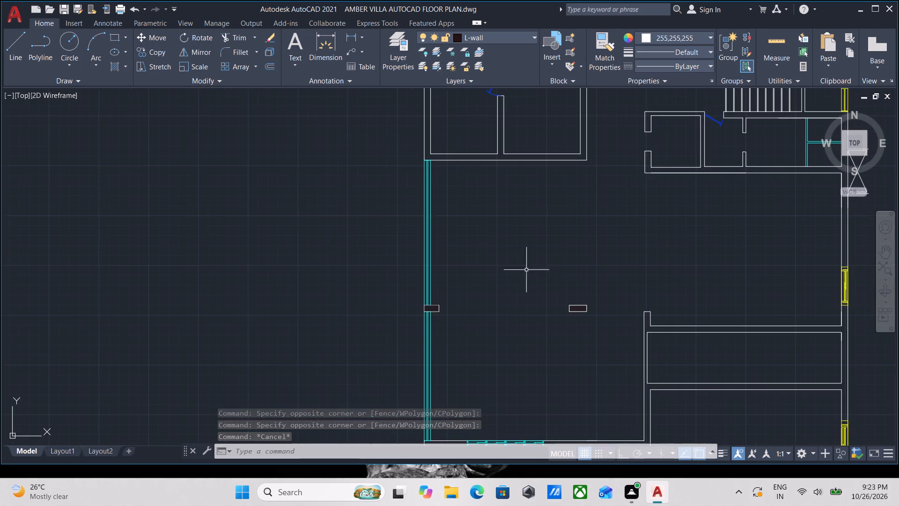
middle_drag(532, 292, 418, 157)
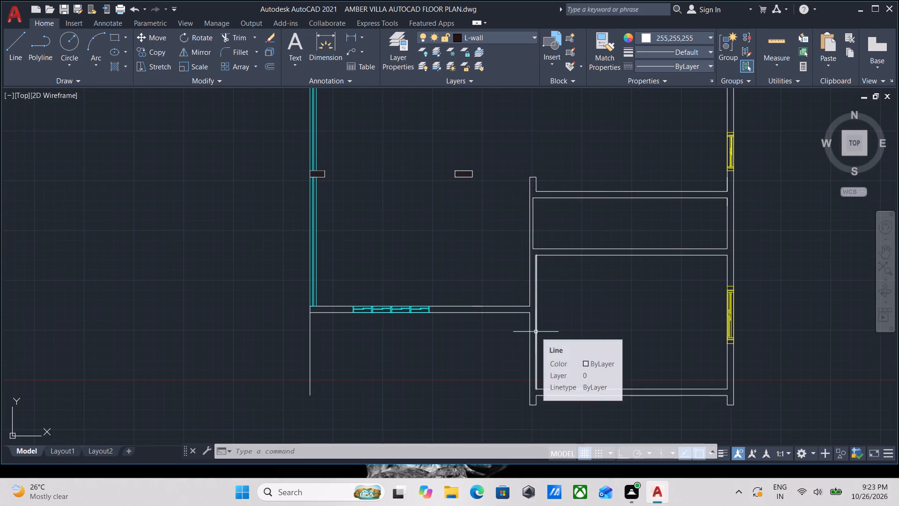
middle_drag(602, 385, 606, 410)
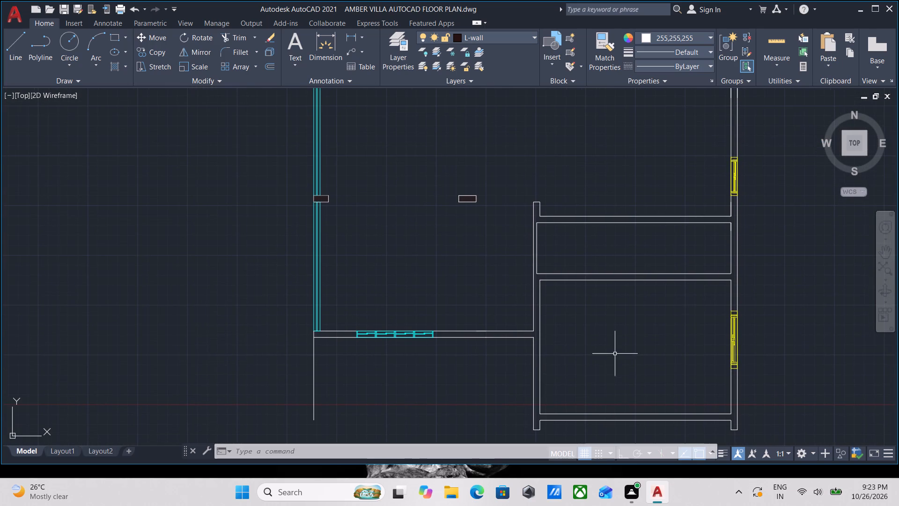
middle_drag(616, 356, 619, 433)
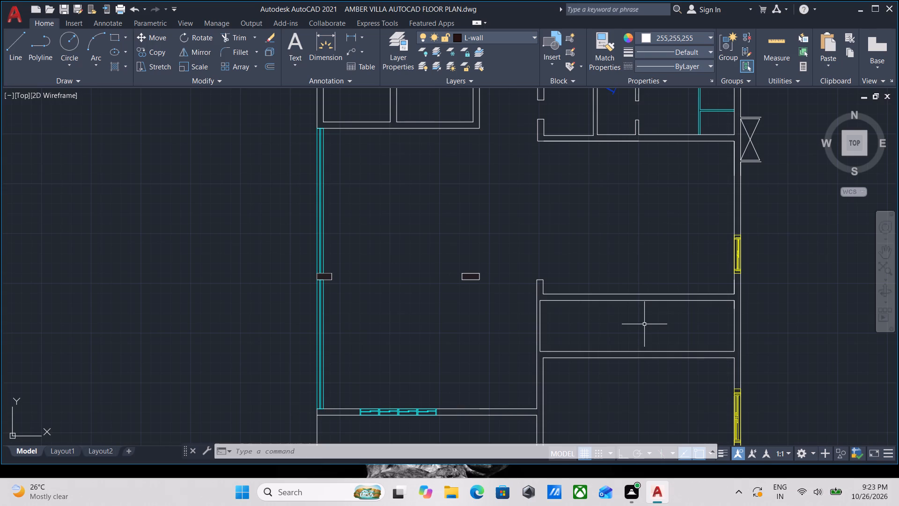
scroll(652, 327, down, 1)
middle_drag(652, 327, 622, 335)
text(EX)
key(Return)
scroll(678, 341, up, 2)
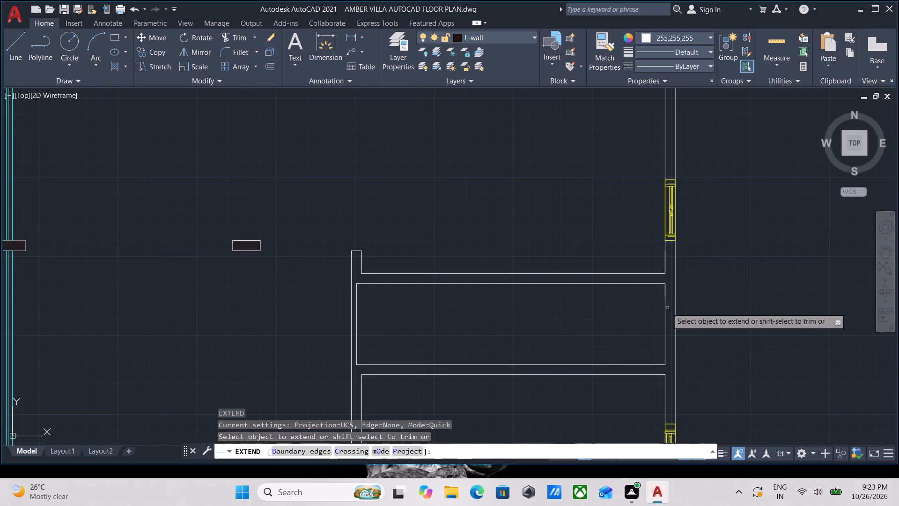
click(665, 305)
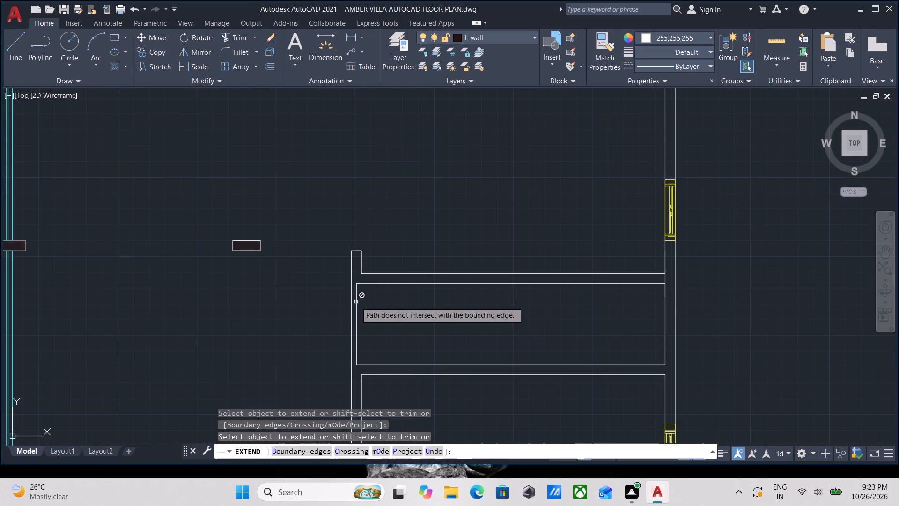
click(361, 268)
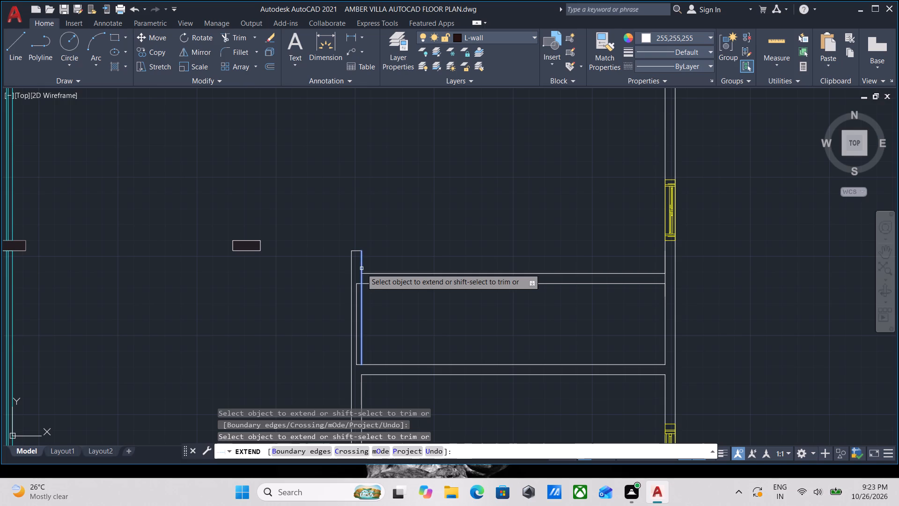
key(Escape)
Extend the wall stub's east face farther south to the south wall line of the narrow room.
scroll(359, 280, up, 2)
middle_drag(364, 282, 403, 301)
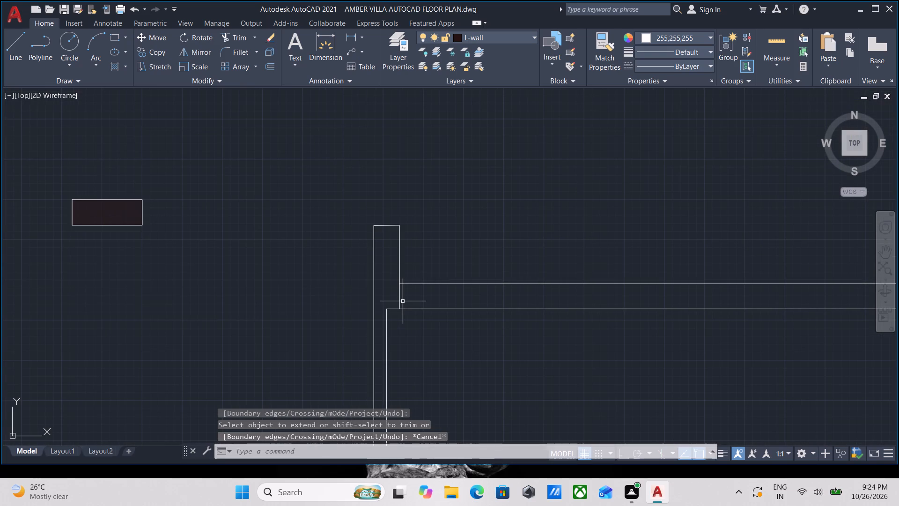
text(EX)
key(Return)
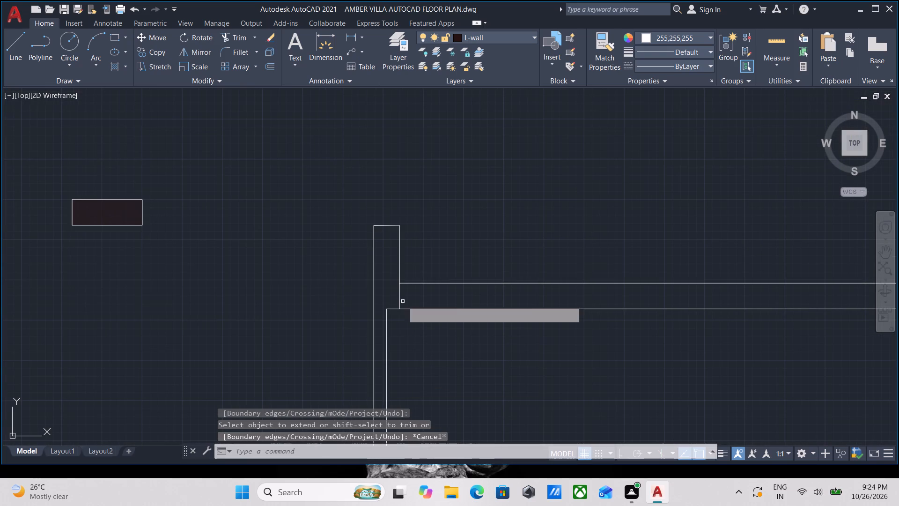
scroll(399, 307, down, 2)
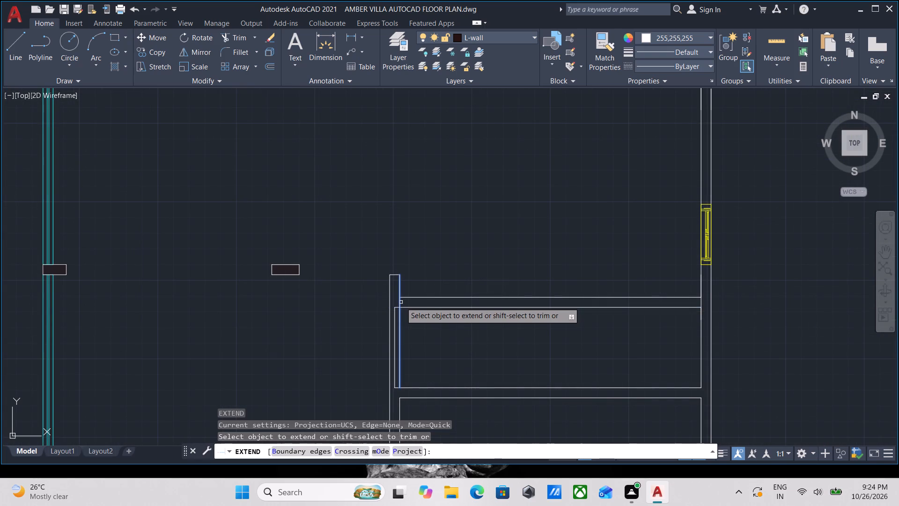
click(401, 302)
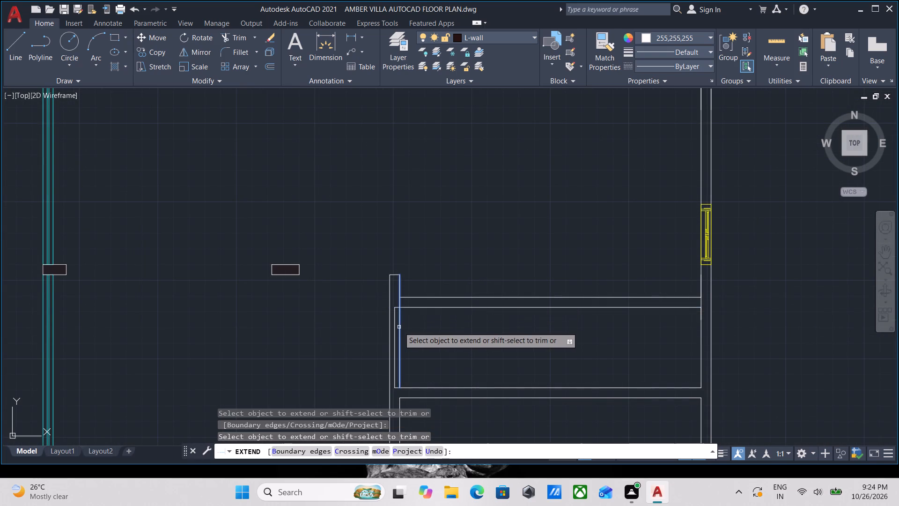
scroll(399, 327, up, 2)
key(Escape)
Trim away the leftover line inside the narrow room's west wall and the overhanging end of its north wall line.
text(TR)
key(Return)
scroll(386, 308, up, 2)
drag(386, 308, 383, 303)
click(376, 277)
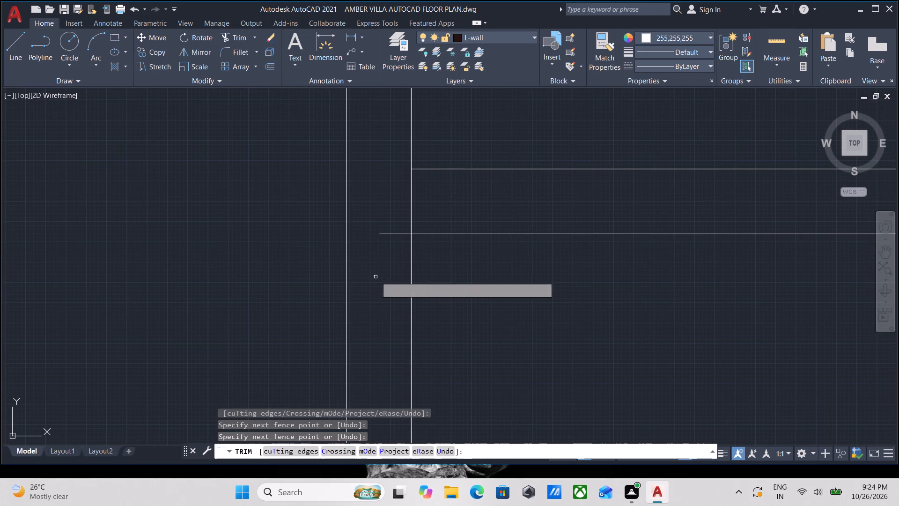
drag(388, 255, 389, 251)
click(389, 210)
scroll(392, 216, down, 4)
key(Escape)
Trim the overhanging end of the narrow room's south wall line at its junction with the west wall.
middle_drag(484, 269, 484, 289)
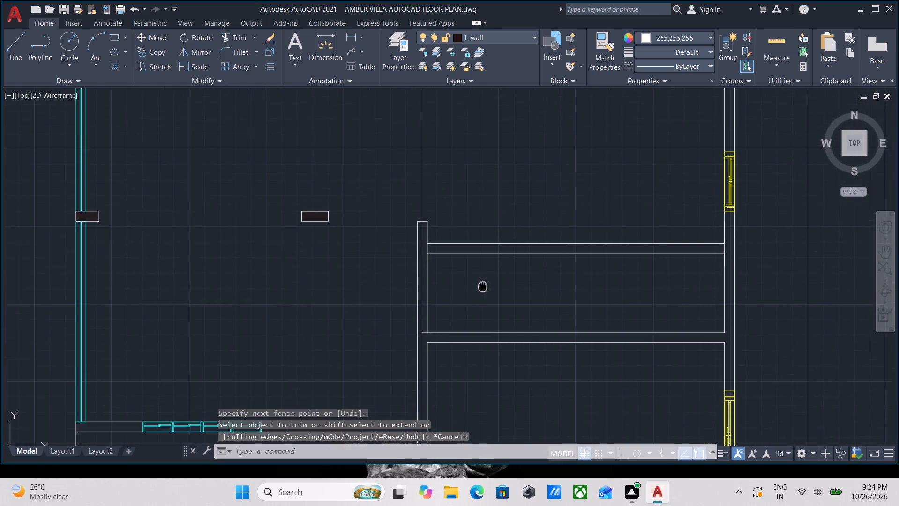
middle_drag(484, 289, 484, 290)
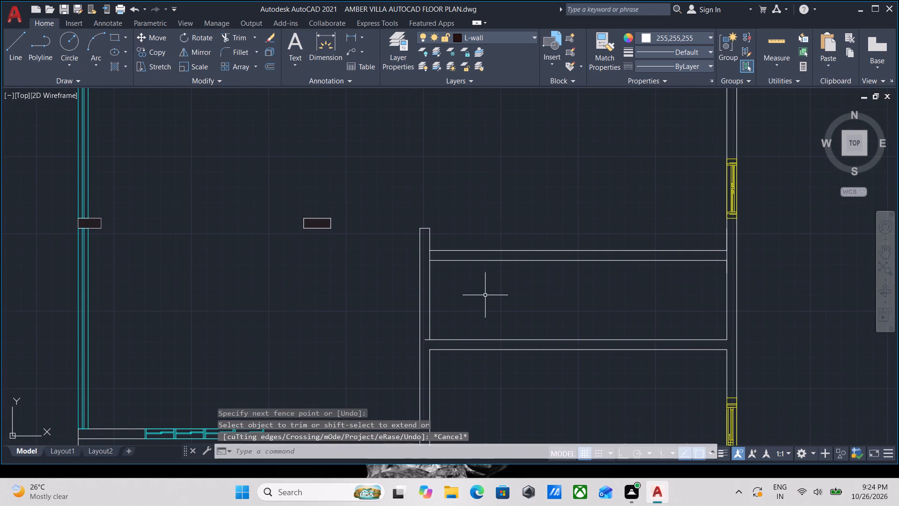
scroll(445, 389, up, 1)
middle_drag(440, 365, 478, 302)
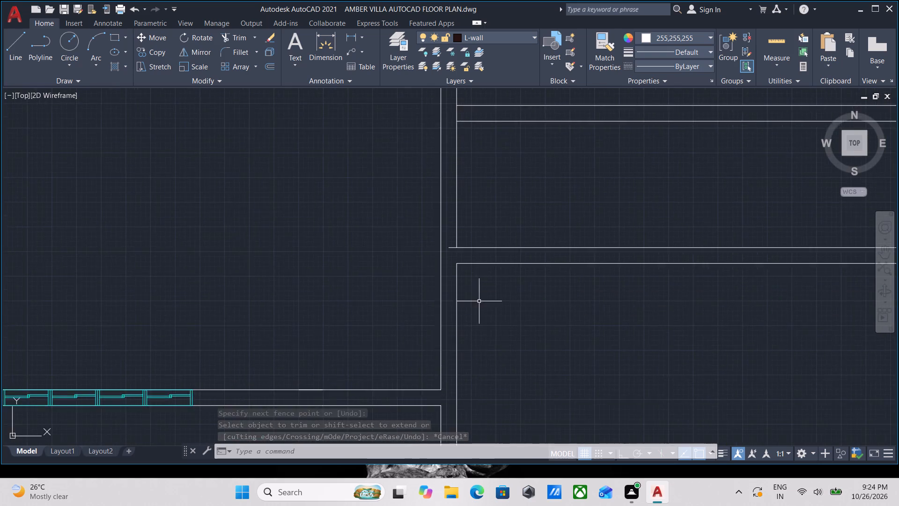
scroll(479, 301, down, 2)
middle_drag(479, 301, 481, 329)
scroll(465, 313, up, 2)
text(TR)
key(Return)
scroll(472, 296, up, 3)
drag(483, 336, 488, 325)
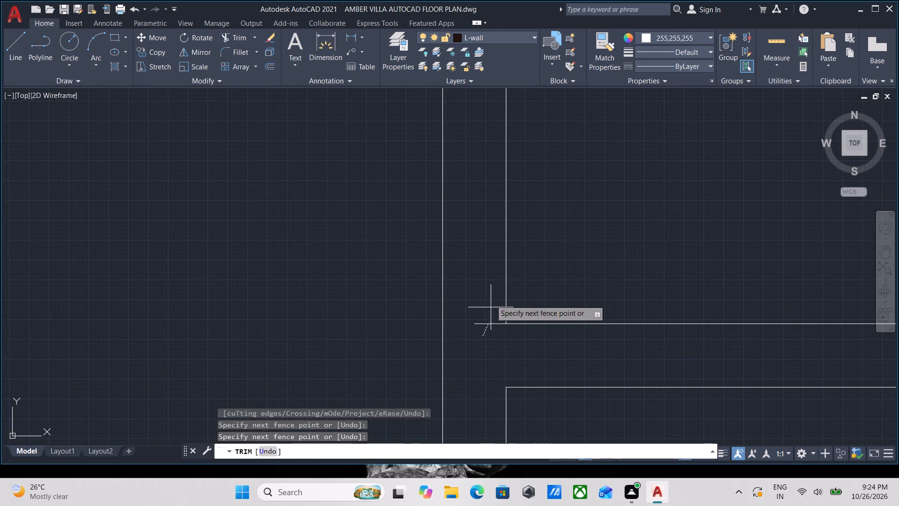
click(491, 258)
scroll(533, 248, down, 3)
middle_drag(531, 262, 487, 408)
scroll(517, 323, down, 1)
middle_drag(517, 323, 501, 319)
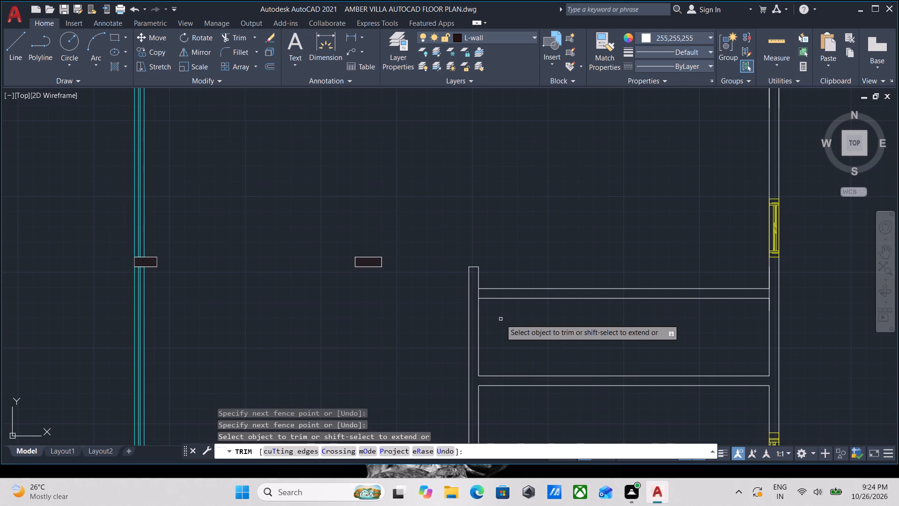
key(Escape)
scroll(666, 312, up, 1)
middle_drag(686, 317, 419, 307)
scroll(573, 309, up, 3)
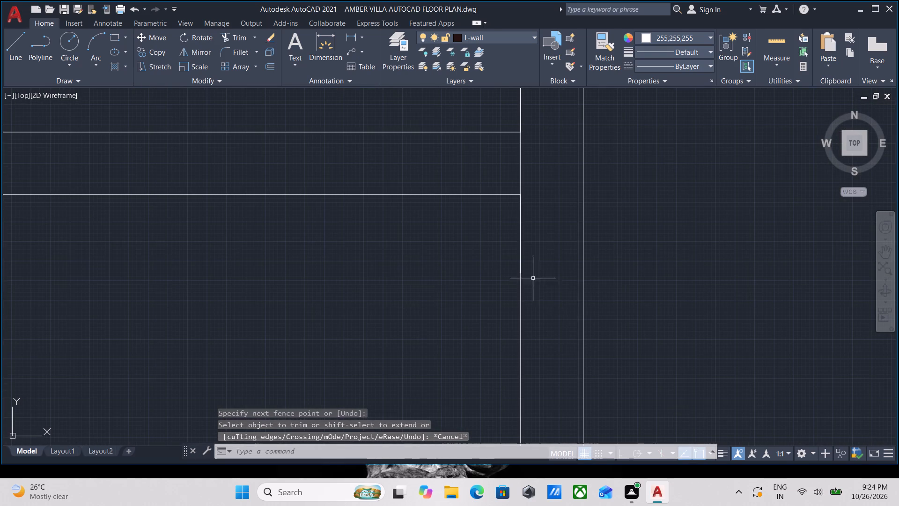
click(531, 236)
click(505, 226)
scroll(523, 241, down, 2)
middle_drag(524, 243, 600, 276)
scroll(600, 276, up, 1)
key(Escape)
Erase the small freestanding end piece and its hatch in the large open area of the copied plan.
scroll(369, 250, down, 3)
middle_drag(369, 250, 632, 287)
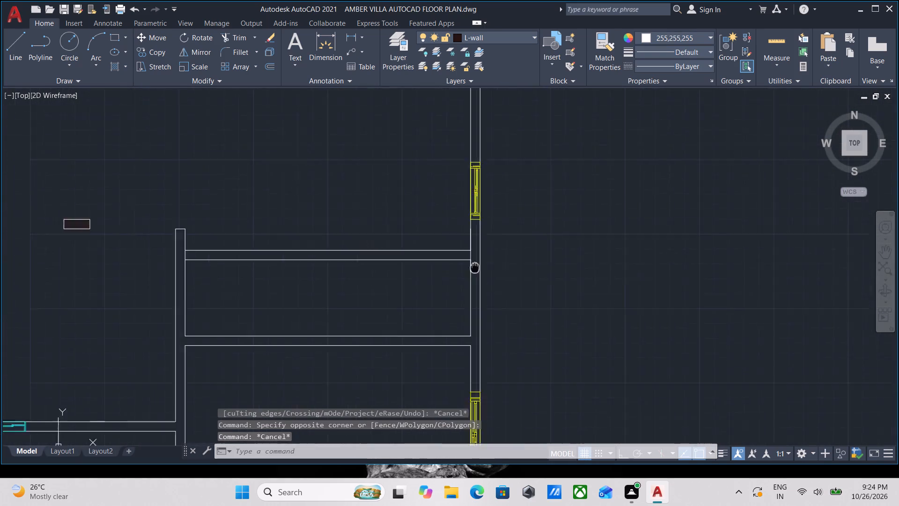
middle_drag(632, 287, 689, 299)
scroll(423, 283, down, 2)
middle_drag(429, 285, 566, 320)
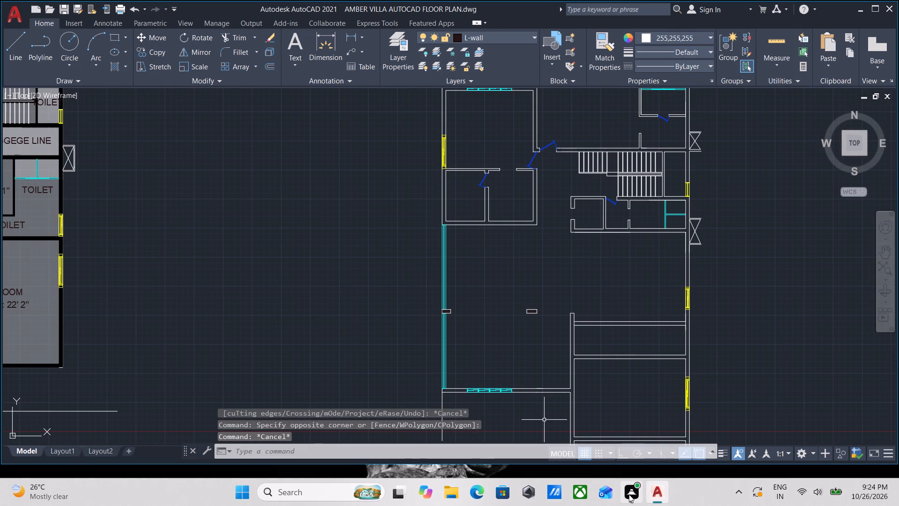
scroll(575, 374, down, 2)
middle_drag(452, 300, 650, 305)
middle_drag(761, 348, 696, 323)
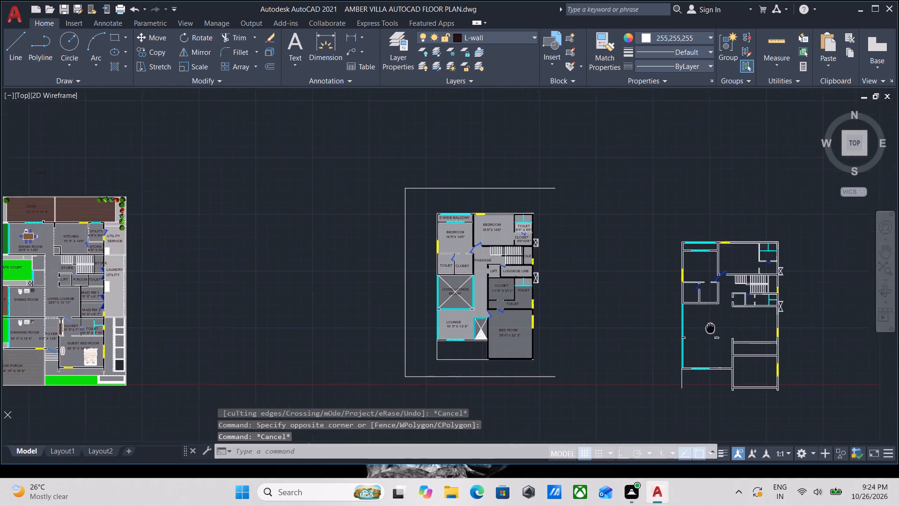
middle_drag(696, 323, 630, 299)
scroll(632, 301, up, 2)
click(633, 305)
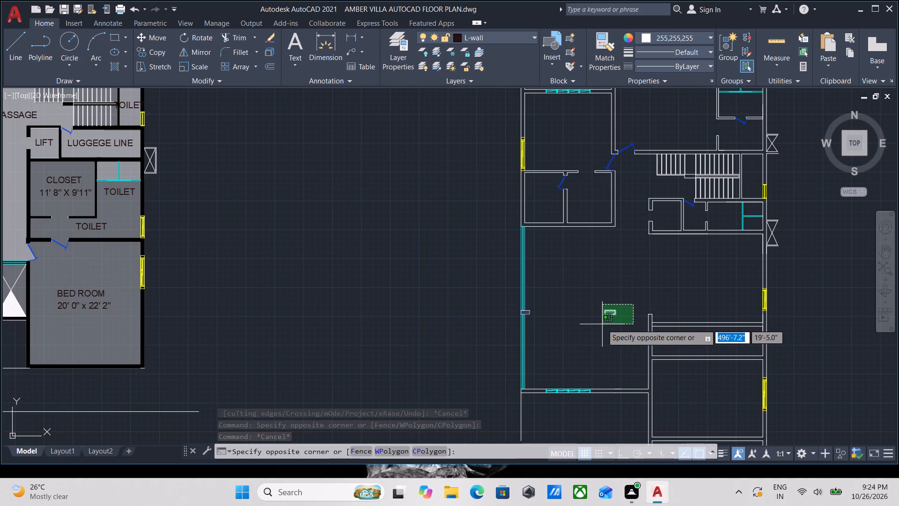
click(573, 320)
right_click(572, 320)
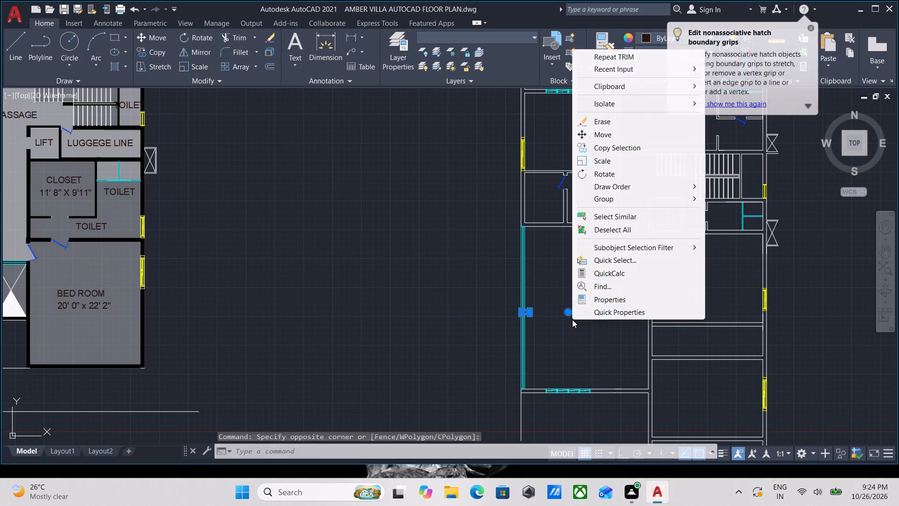
click(612, 120)
Erase the long vertical glass panels and their small end piece along the west side of the large open area.
click(559, 328)
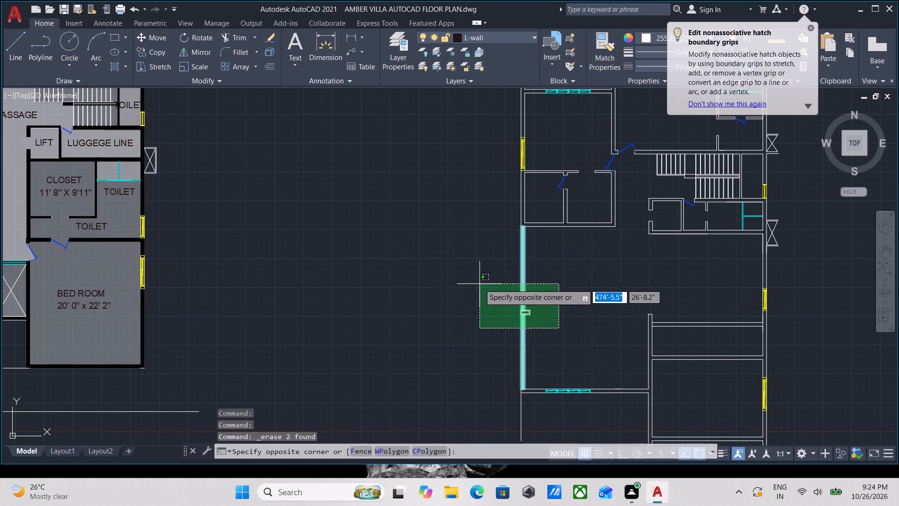
click(479, 284)
right_click(479, 283)
click(490, 86)
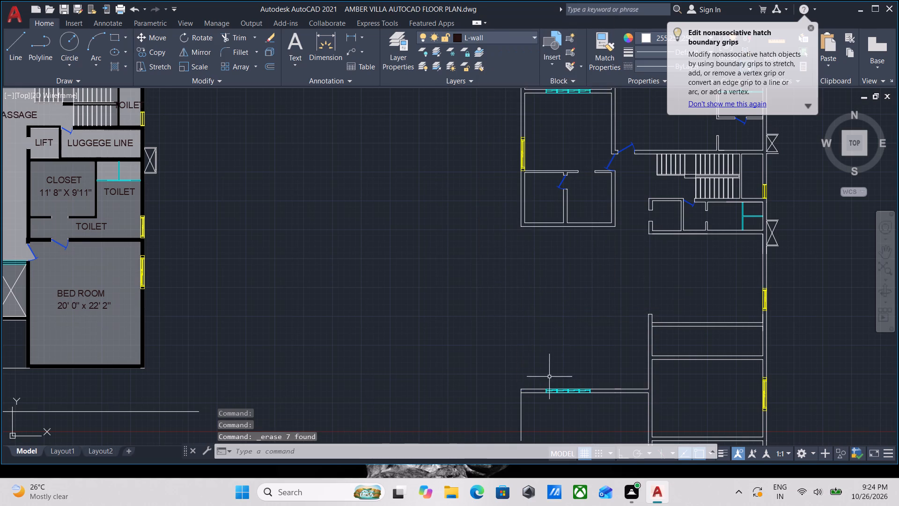
Examine the cleared copy of the floor plan against the labelled original, including the open west side and southern rooms.
middle_drag(565, 391, 545, 305)
middle_drag(505, 259, 515, 295)
scroll(525, 300, down, 2)
middle_drag(525, 300, 526, 284)
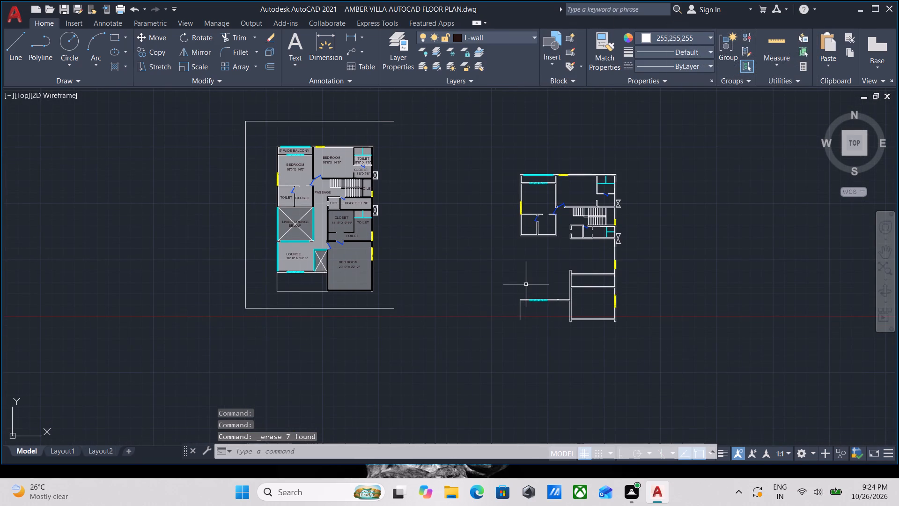
middle_drag(526, 284, 536, 355)
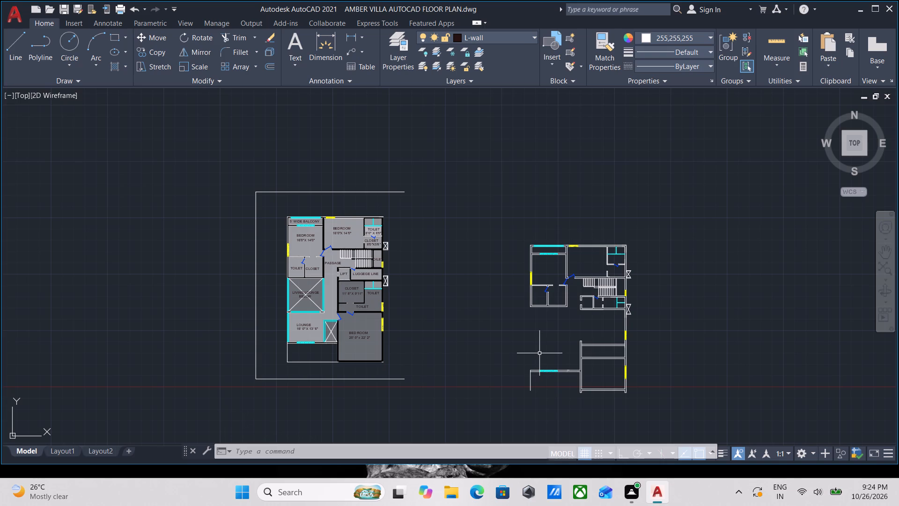
scroll(540, 352, down, 2)
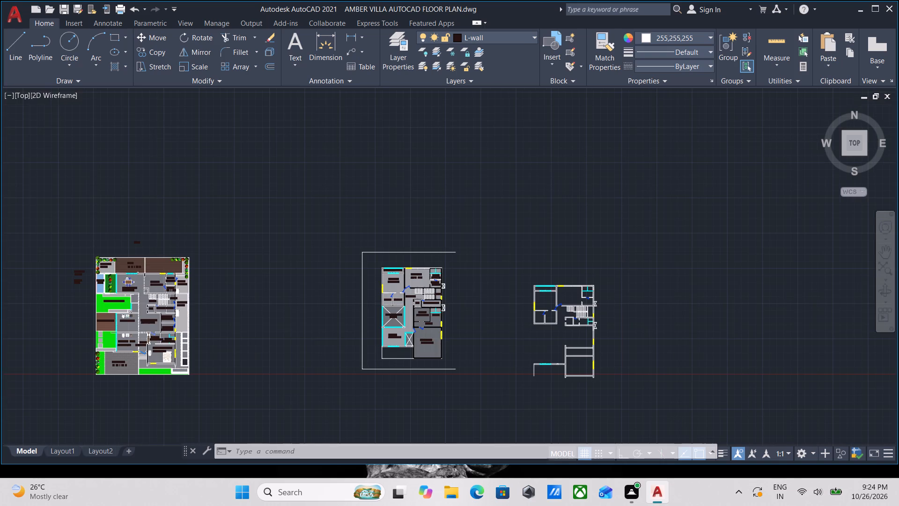
scroll(541, 352, up, 2)
scroll(600, 354, up, 2)
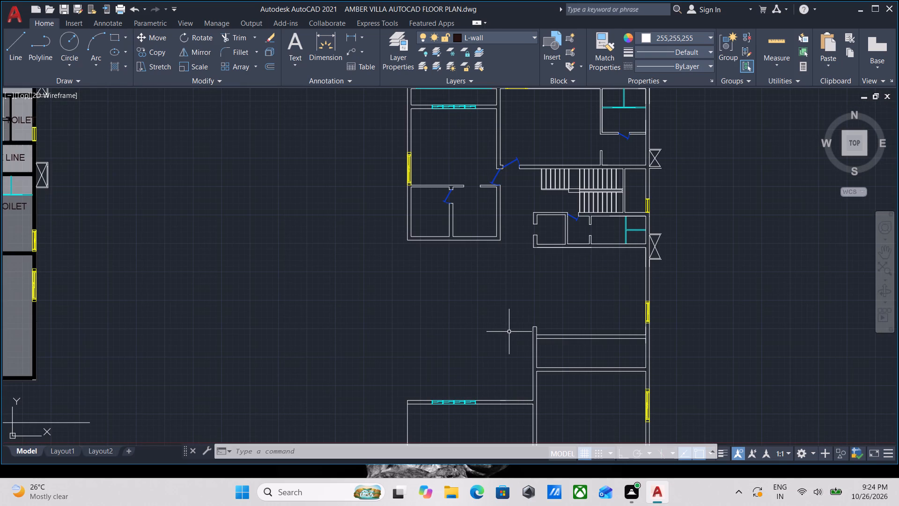
middle_drag(579, 354, 547, 273)
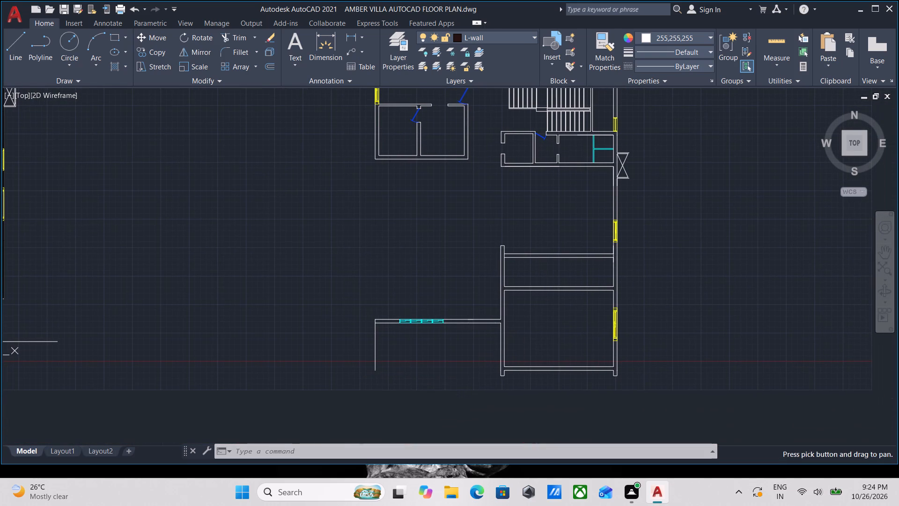
Draw a short line across the partition wall below the narrow room, closing its west end at the west wall.
scroll(529, 298, up, 1)
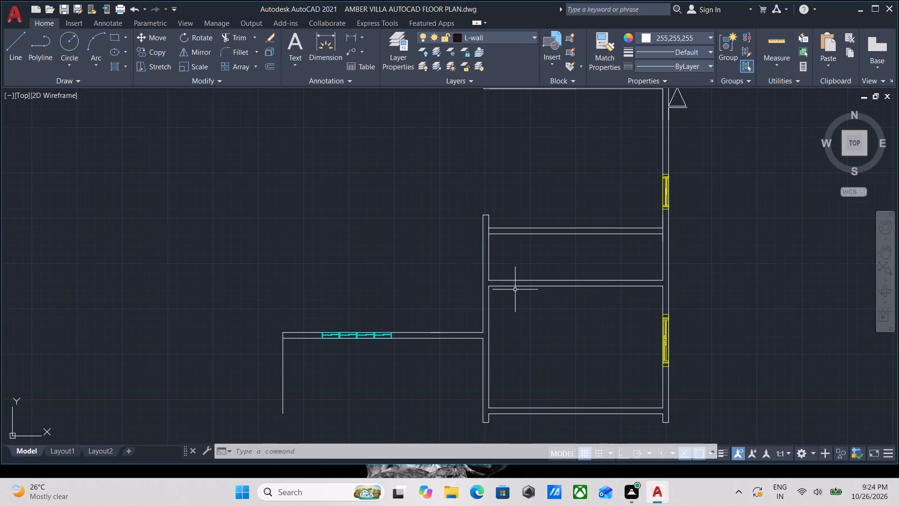
key(l)
key(Return)
scroll(479, 290, up, 1)
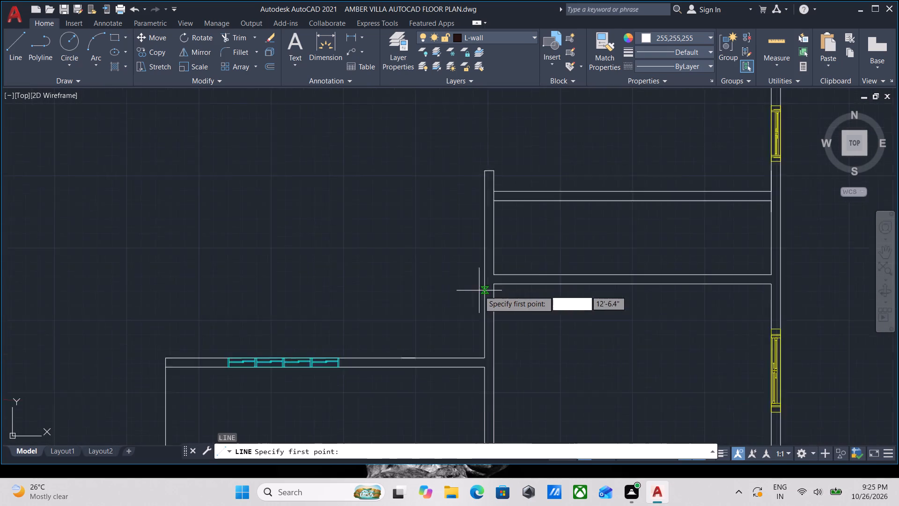
scroll(479, 290, up, 2)
click(515, 253)
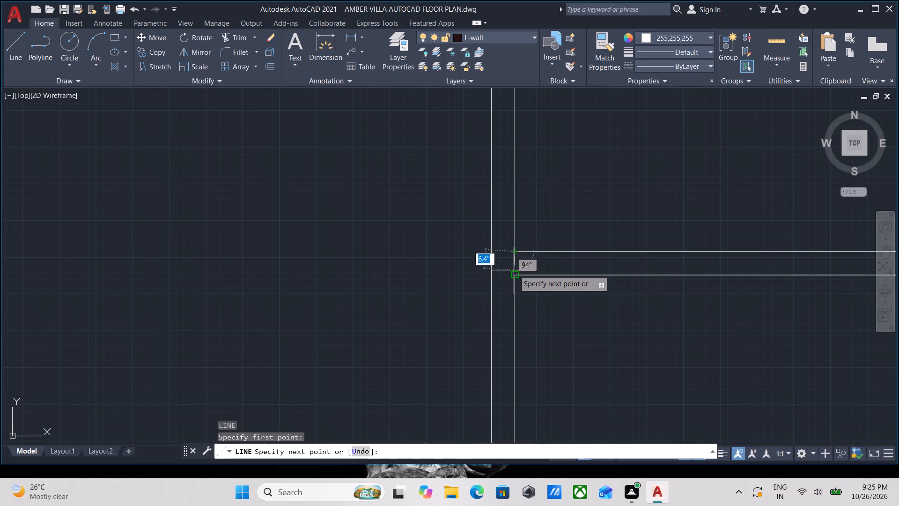
click(514, 271)
scroll(514, 268, up, 2)
key(Escape)
Offset the short closing line 1' east along the partition wall as the first door jamb.
click(534, 262)
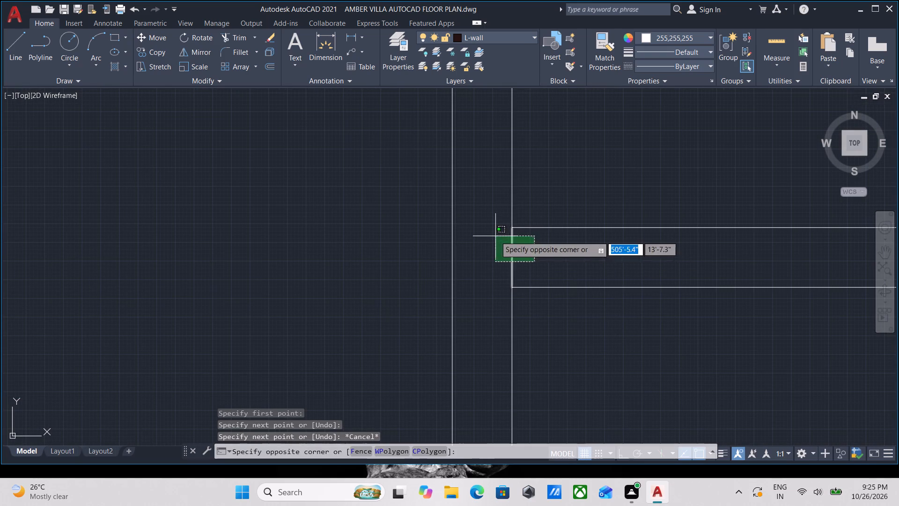
click(495, 236)
key(o)
key(Return)
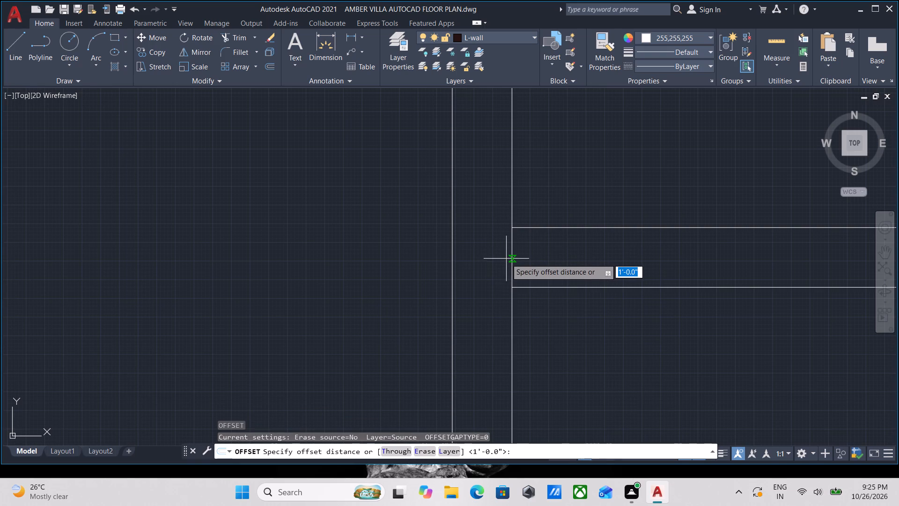
click(510, 256)
click(650, 262)
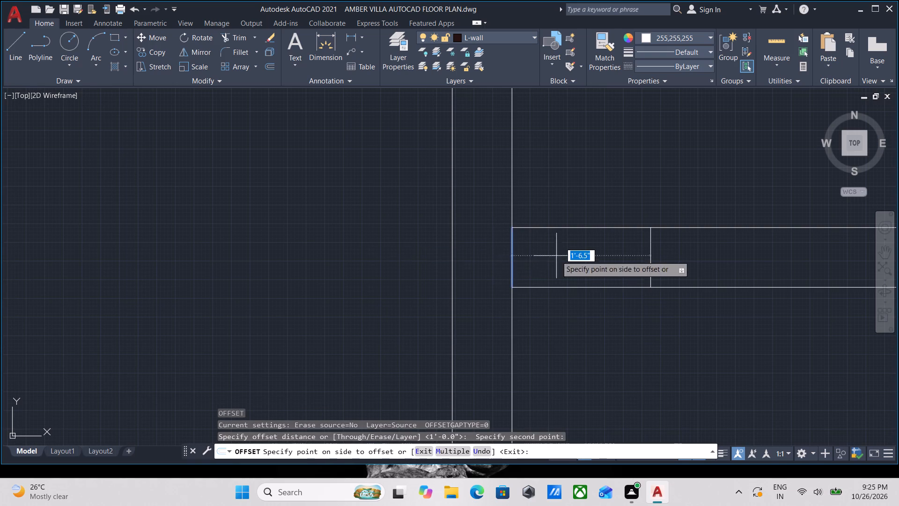
middle_drag(677, 262, 501, 251)
scroll(628, 256, down, 1)
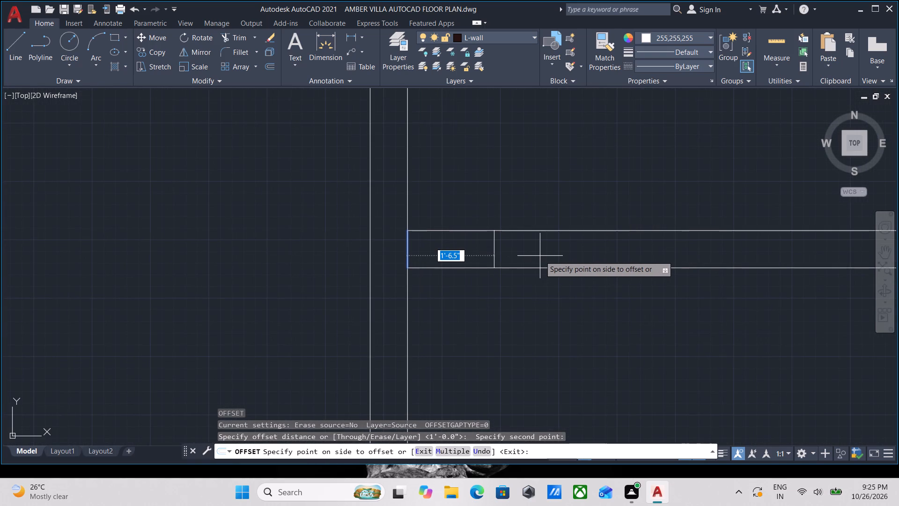
text(1')
key(Return)
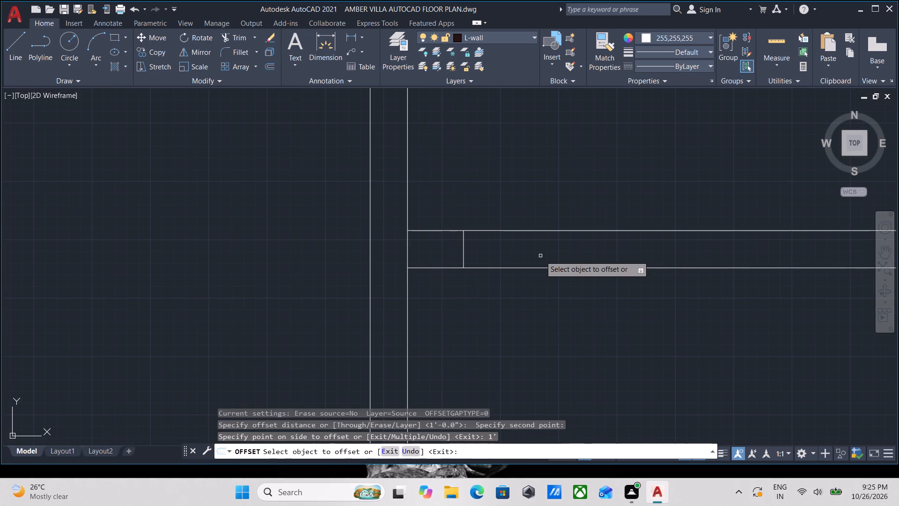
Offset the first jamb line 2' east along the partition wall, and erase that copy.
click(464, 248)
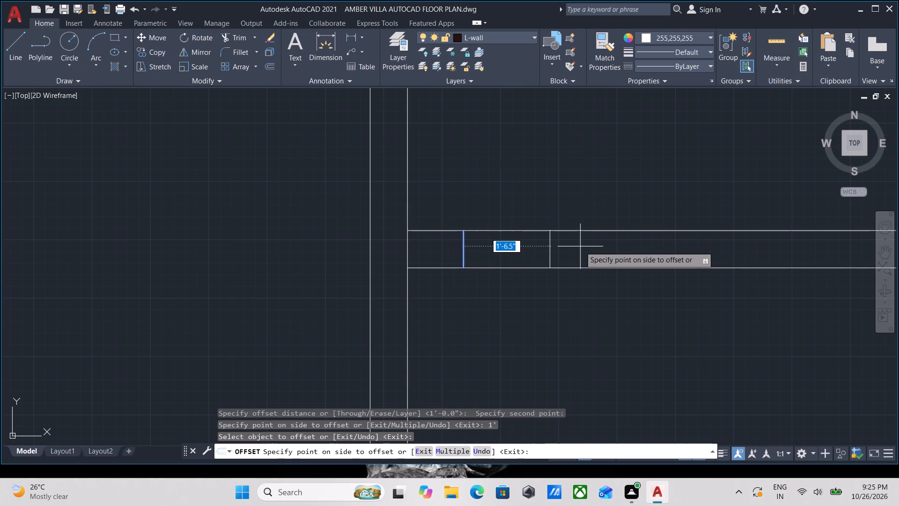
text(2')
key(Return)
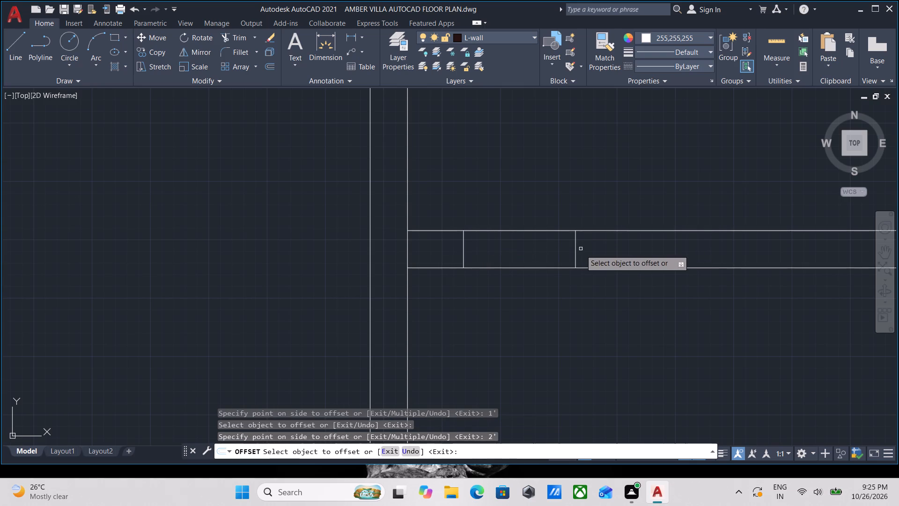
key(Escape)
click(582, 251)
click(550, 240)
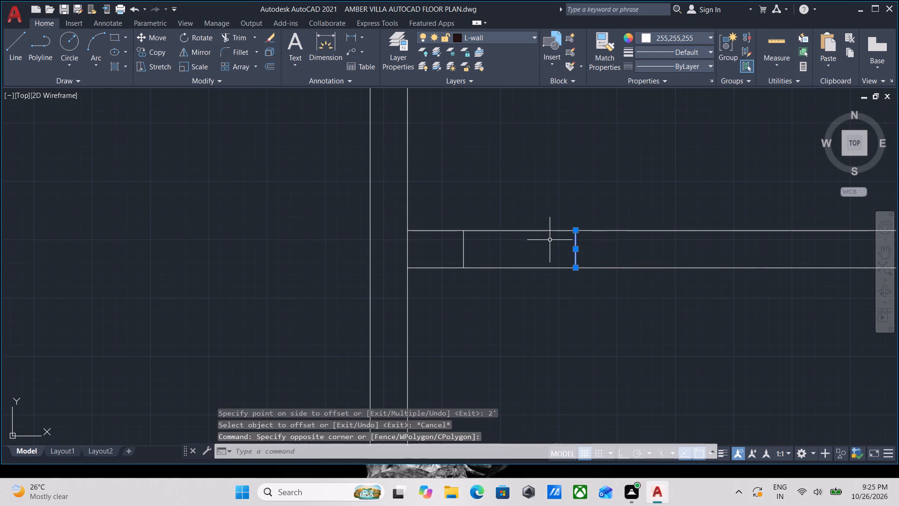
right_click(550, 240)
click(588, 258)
Offset the first jamb line 3' east along the partition wall as the second door jamb.
click(477, 252)
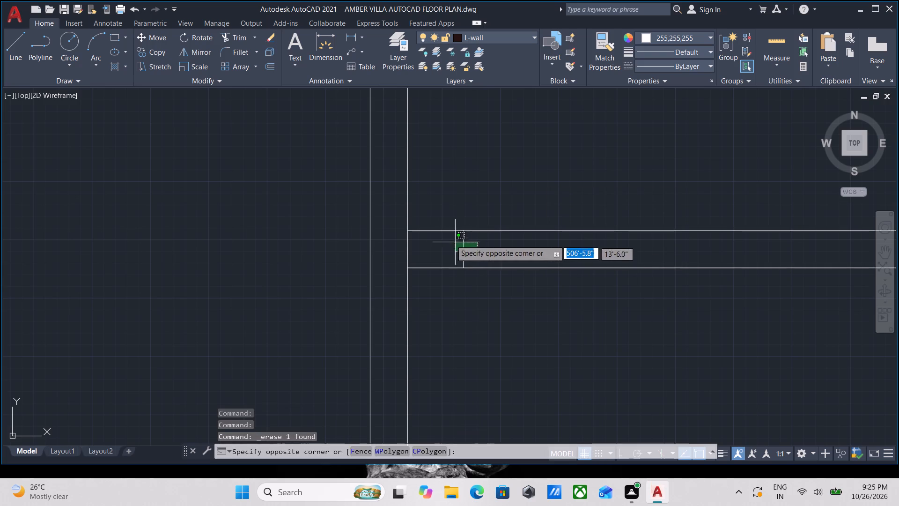
click(448, 238)
key(o)
key(Return)
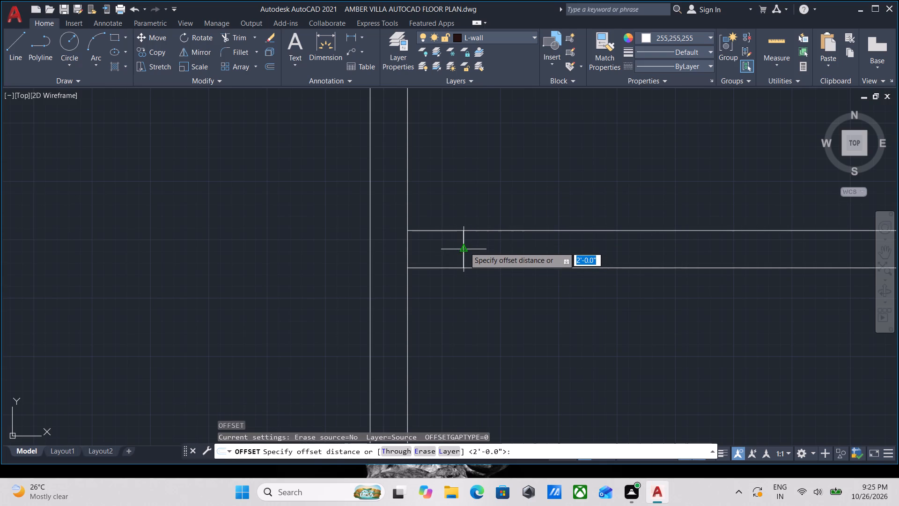
click(464, 247)
click(630, 250)
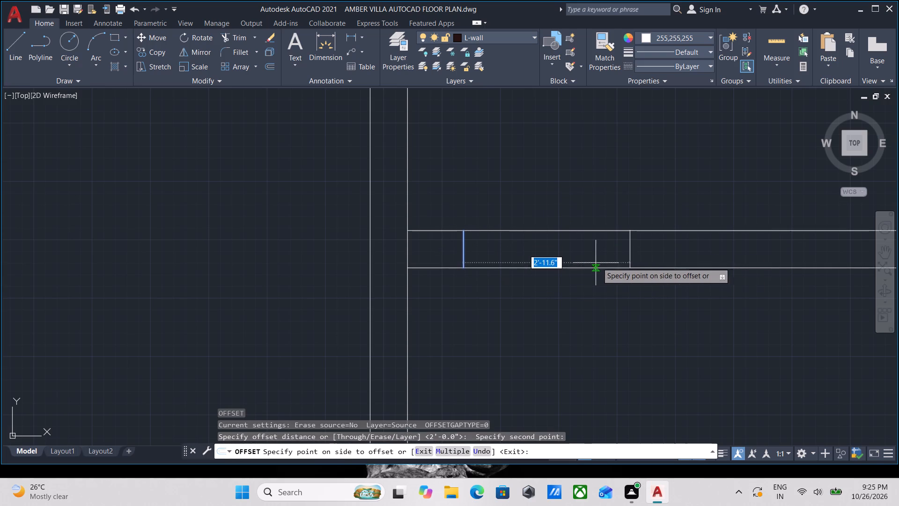
text(3')
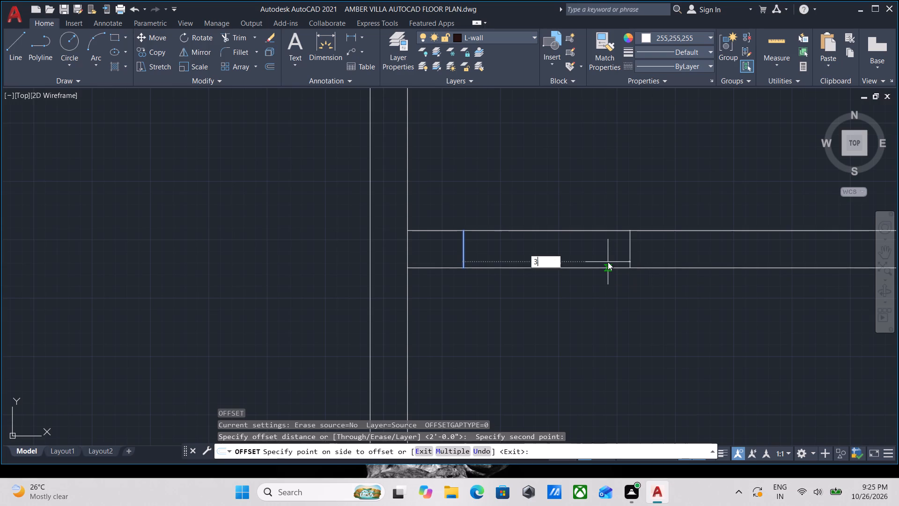
key(Return)
scroll(608, 262, down, 3)
scroll(596, 278, up, 1)
key(Escape)
scroll(596, 278, down, 1)
middle_click(596, 278)
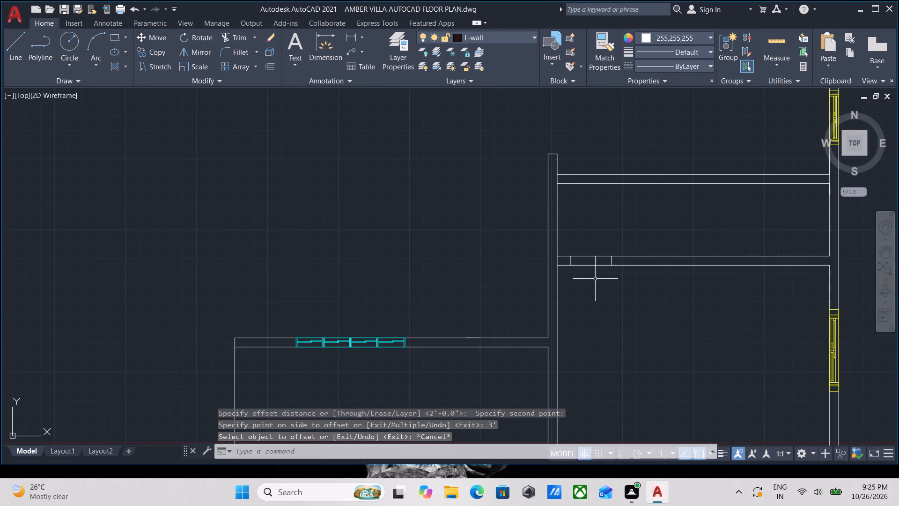
Trim both partition wall lines between the jambs for a 3' door opening, and trim the line across the west wall junction.
text(TR)
key(Return)
click(595, 279)
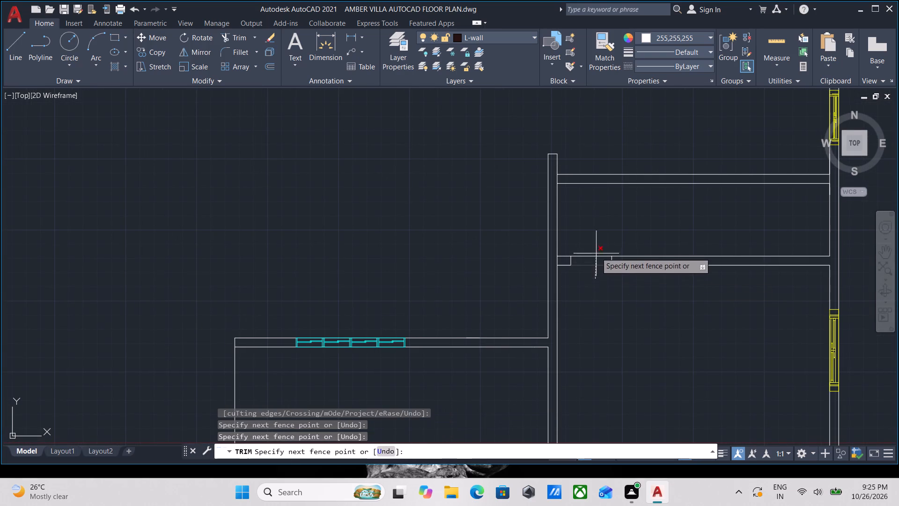
click(596, 240)
scroll(545, 253, up, 3)
click(591, 280)
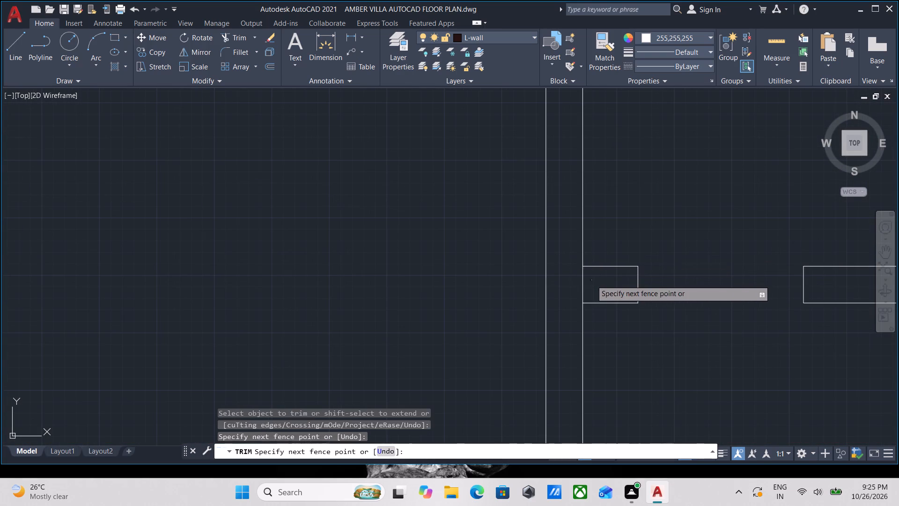
click(571, 282)
key(Escape)
scroll(571, 282, down, 3)
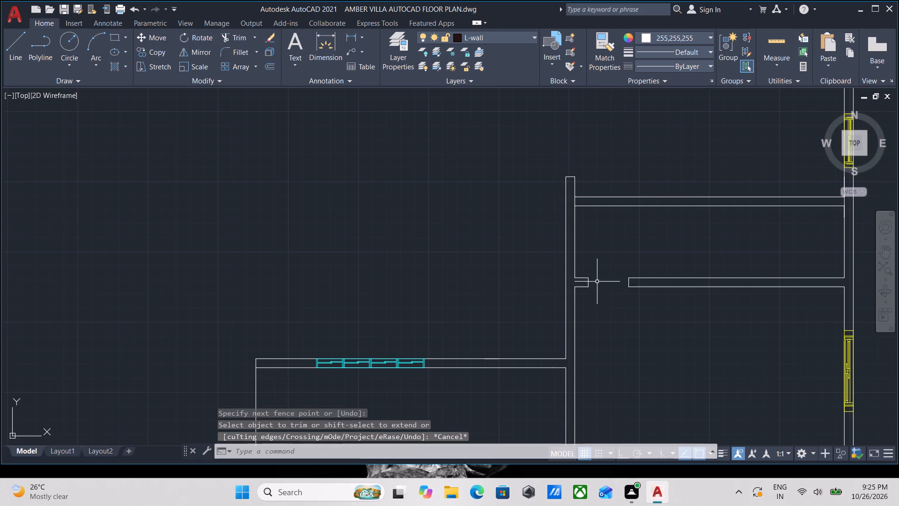
Erase the two parallel lines of the narrow room's north wall, above the partition with the new door opening.
middle_drag(597, 281, 543, 270)
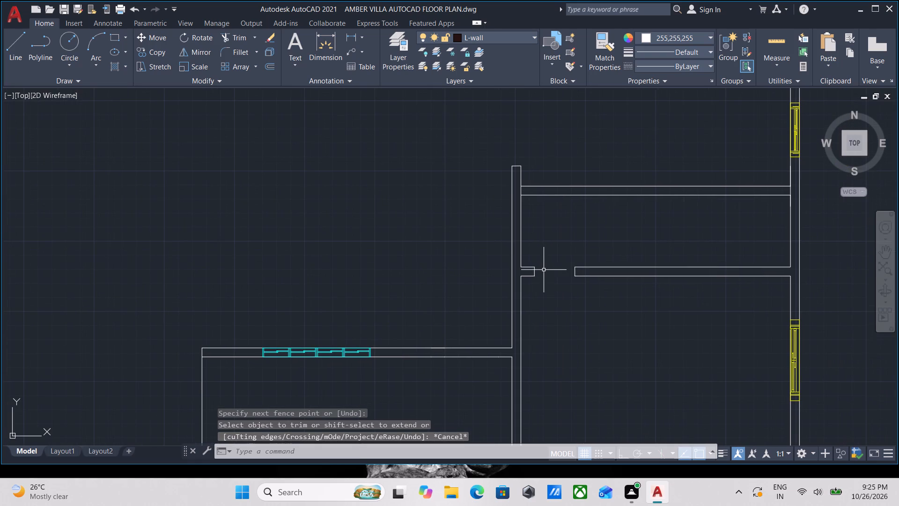
middle_drag(565, 258, 590, 361)
middle_drag(604, 313, 614, 328)
middle_click(614, 328)
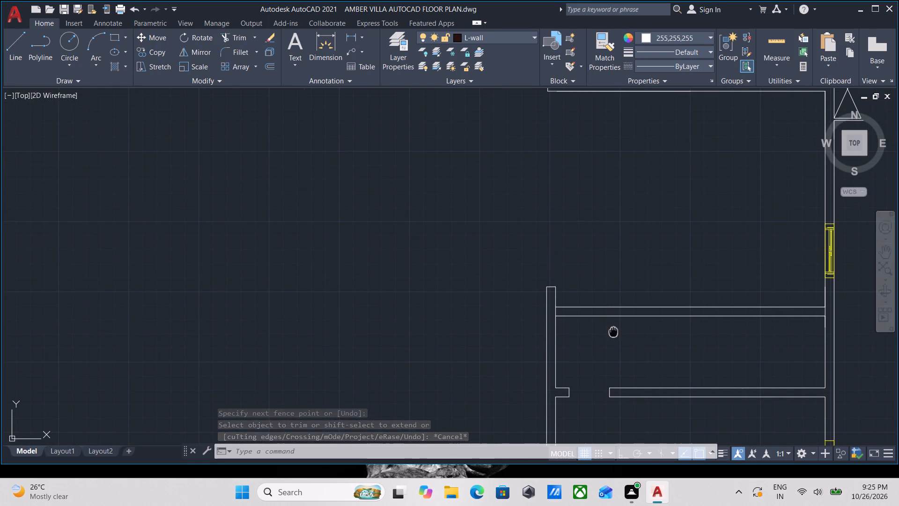
click(677, 351)
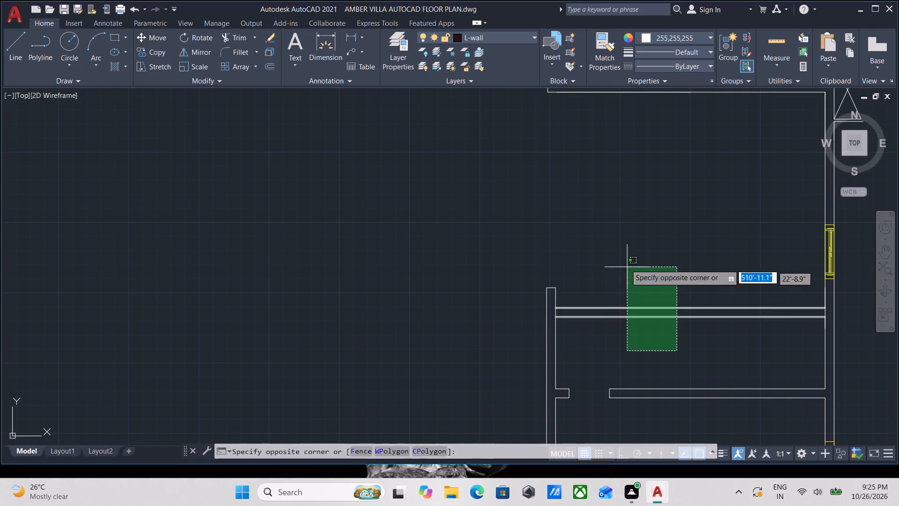
click(625, 261)
right_click(625, 260)
click(661, 281)
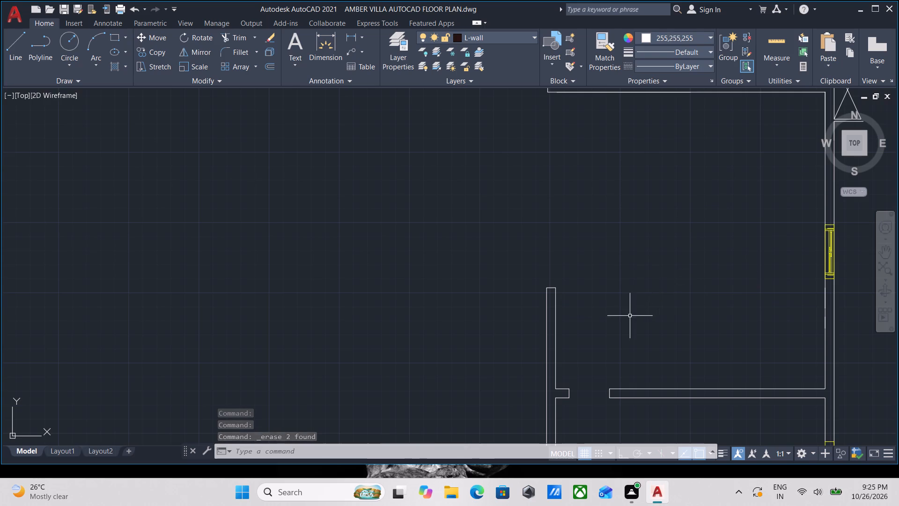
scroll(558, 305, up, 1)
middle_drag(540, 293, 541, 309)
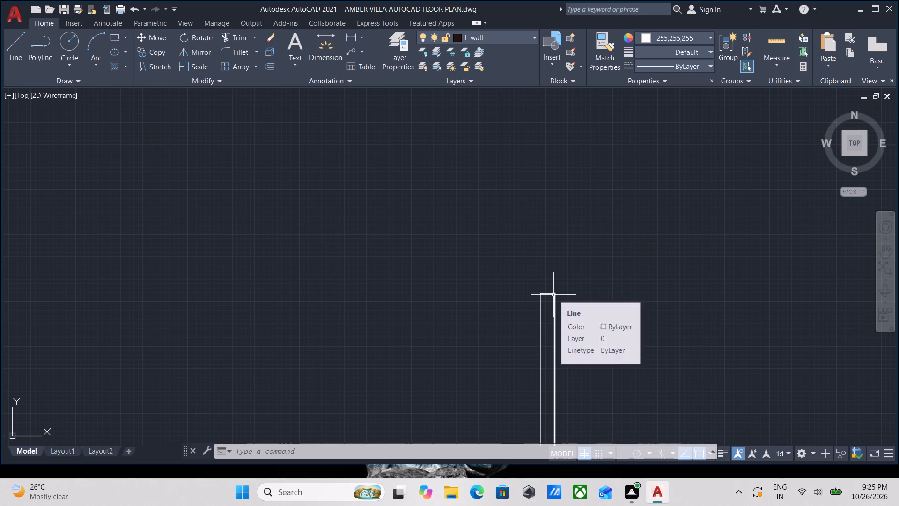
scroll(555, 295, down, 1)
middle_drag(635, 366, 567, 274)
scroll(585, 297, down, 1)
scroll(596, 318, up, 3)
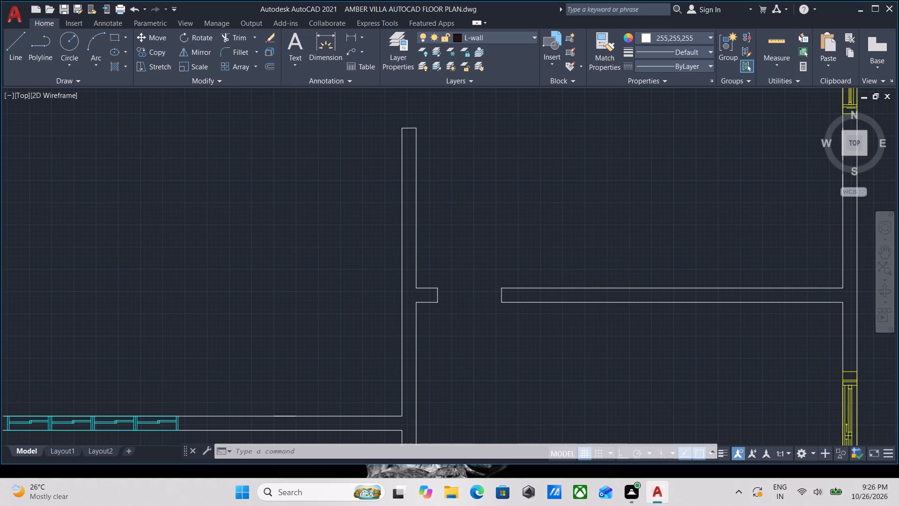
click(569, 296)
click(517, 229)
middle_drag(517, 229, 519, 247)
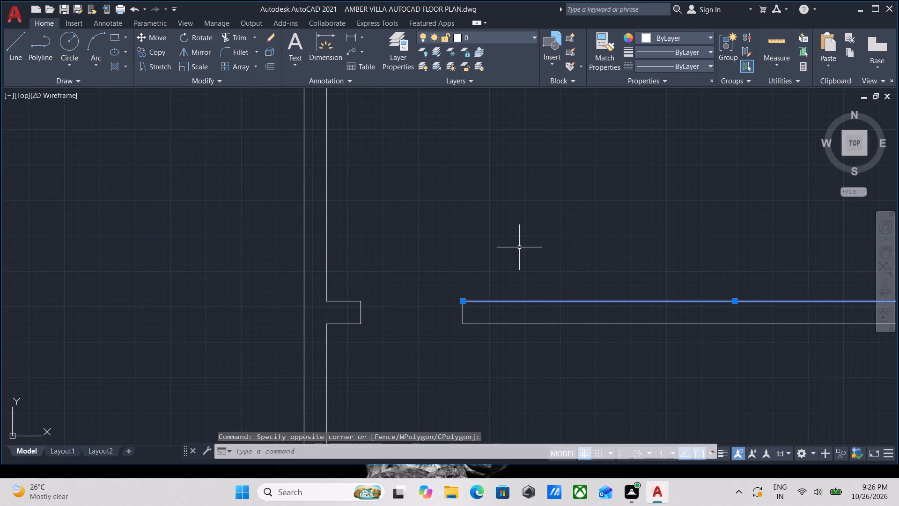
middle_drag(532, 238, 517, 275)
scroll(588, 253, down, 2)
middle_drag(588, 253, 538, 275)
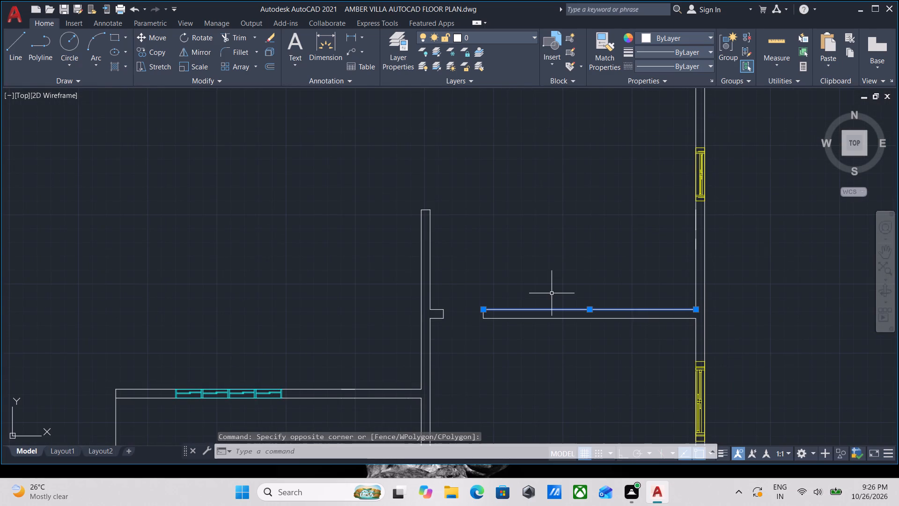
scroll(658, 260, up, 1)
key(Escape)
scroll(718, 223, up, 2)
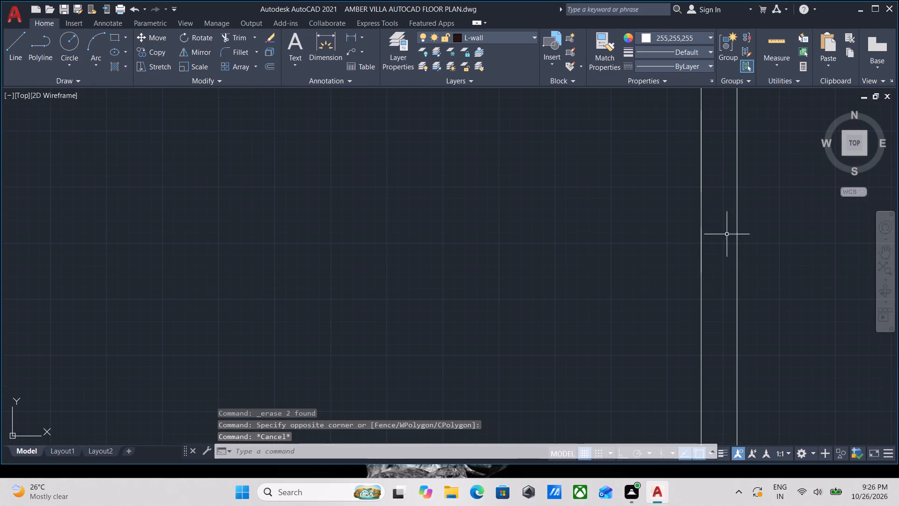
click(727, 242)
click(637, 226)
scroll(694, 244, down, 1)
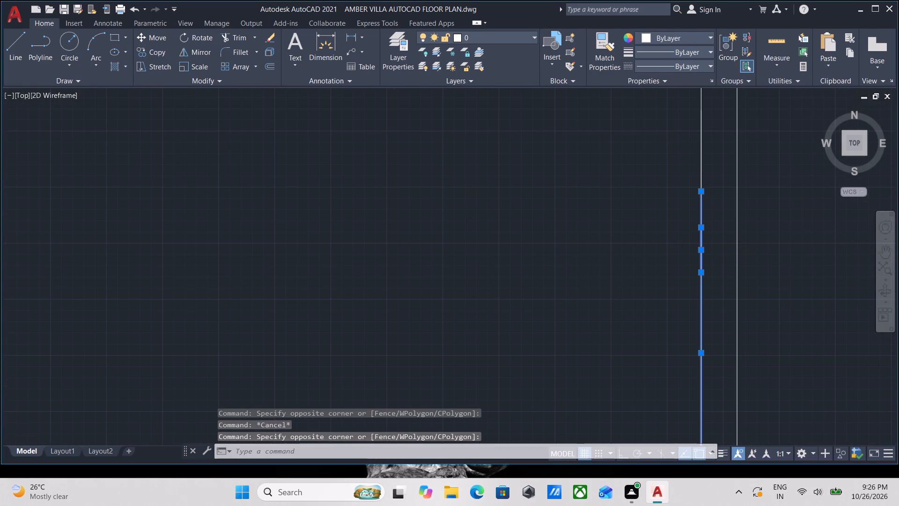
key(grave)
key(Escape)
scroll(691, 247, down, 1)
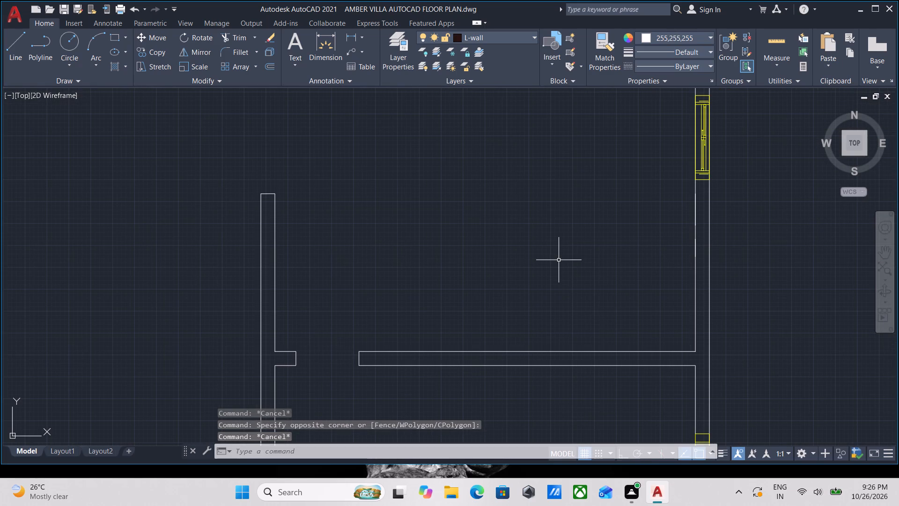
Offset the north line of the partition with the door opening 10' north to start a new partition.
scroll(381, 265, down, 1)
middle_drag(381, 264, 434, 237)
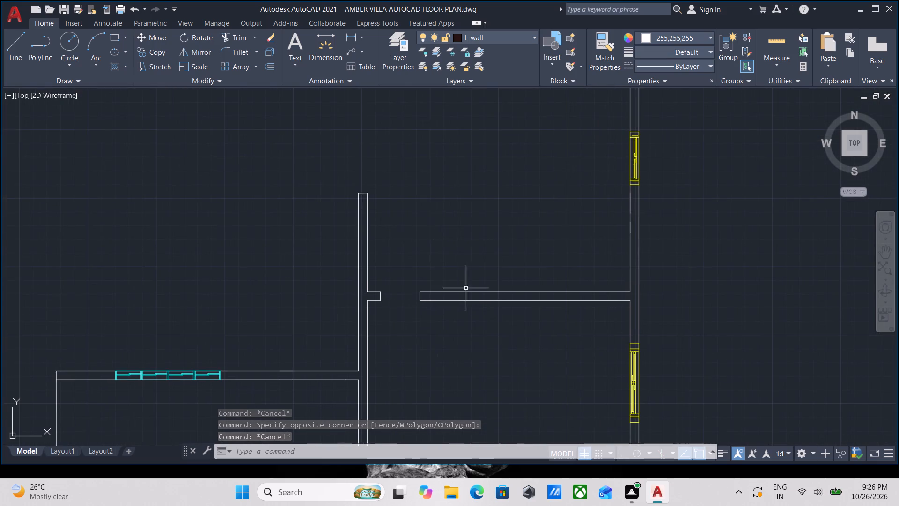
scroll(479, 297, up, 1)
click(479, 297)
click(457, 254)
middle_drag(463, 249, 493, 275)
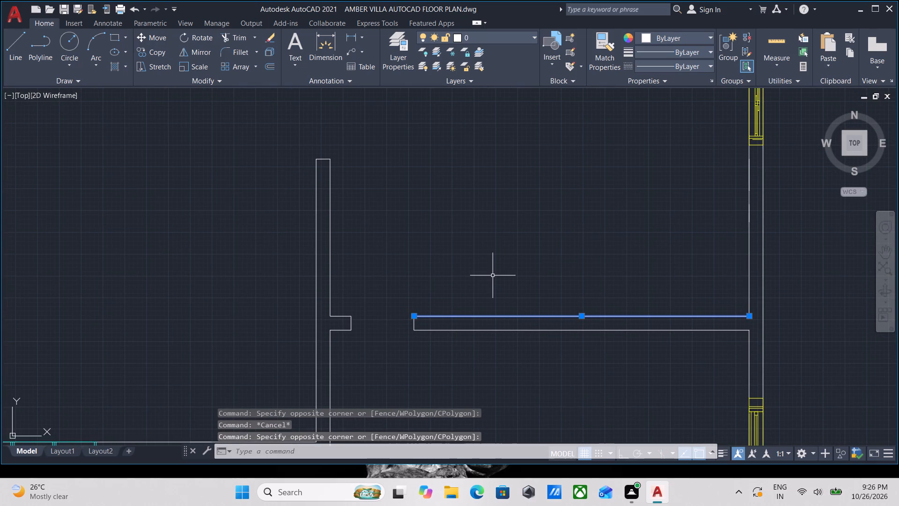
scroll(493, 275, down, 1)
middle_drag(499, 283, 511, 298)
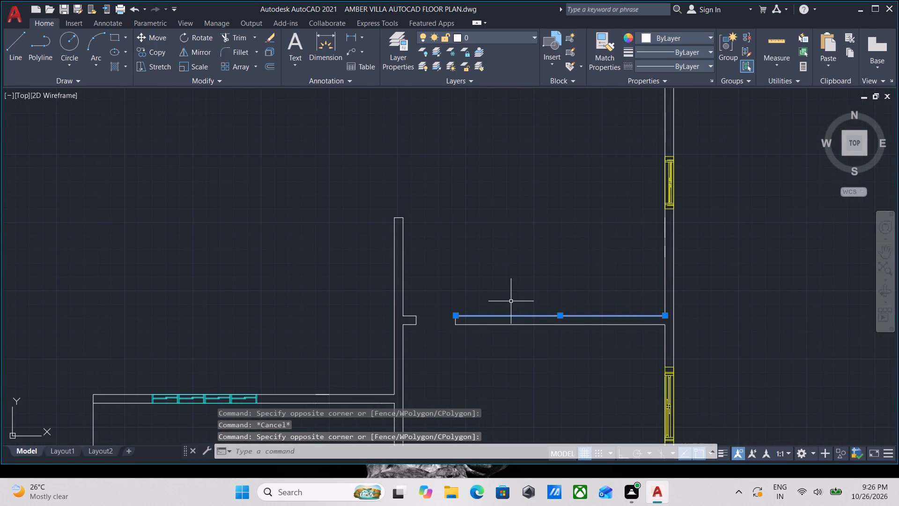
scroll(511, 302, down, 2)
middle_drag(511, 302, 514, 313)
key(o)
key(Return)
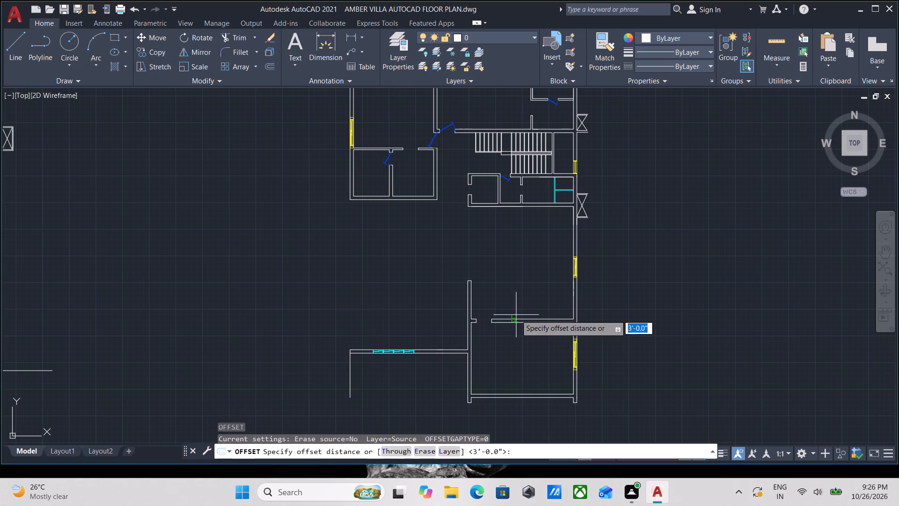
scroll(531, 320, up, 2)
click(526, 309)
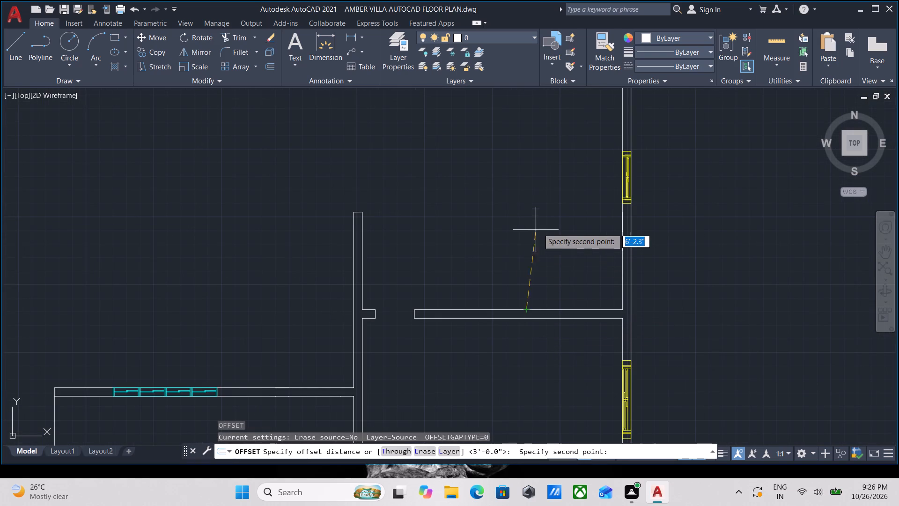
key(F8)
click(551, 181)
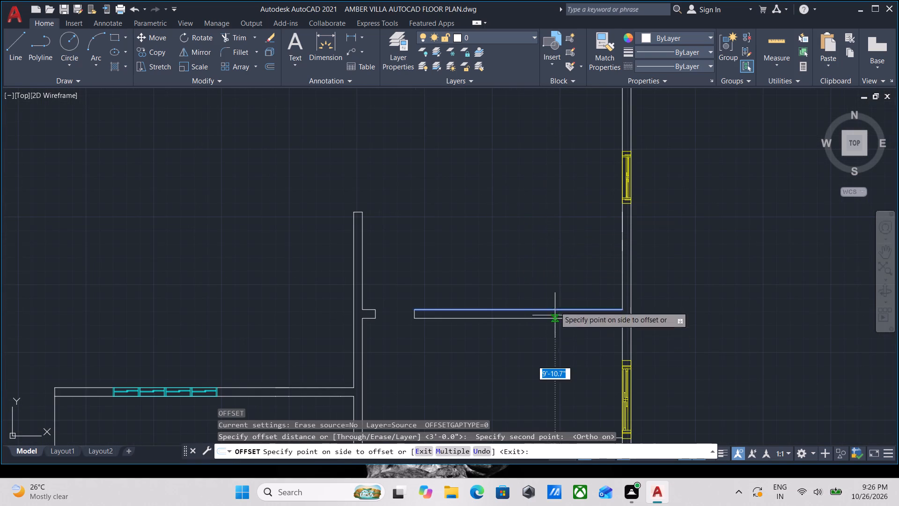
text(10')
key(Return)
scroll(529, 191, down, 1)
middle_drag(529, 193, 531, 200)
scroll(585, 213, up, 1)
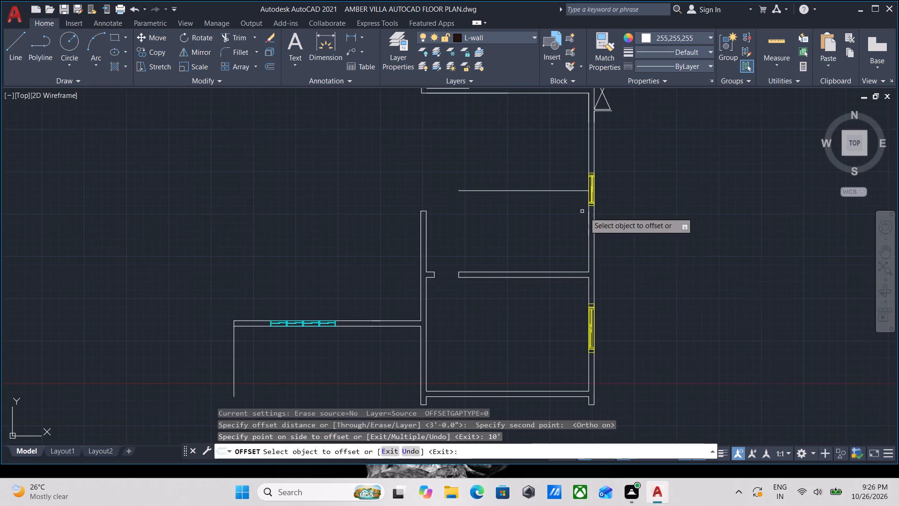
scroll(586, 213, up, 1)
key(Escape)
Move the east wall window north so its south end meets the new partition line.
scroll(595, 199, up, 2)
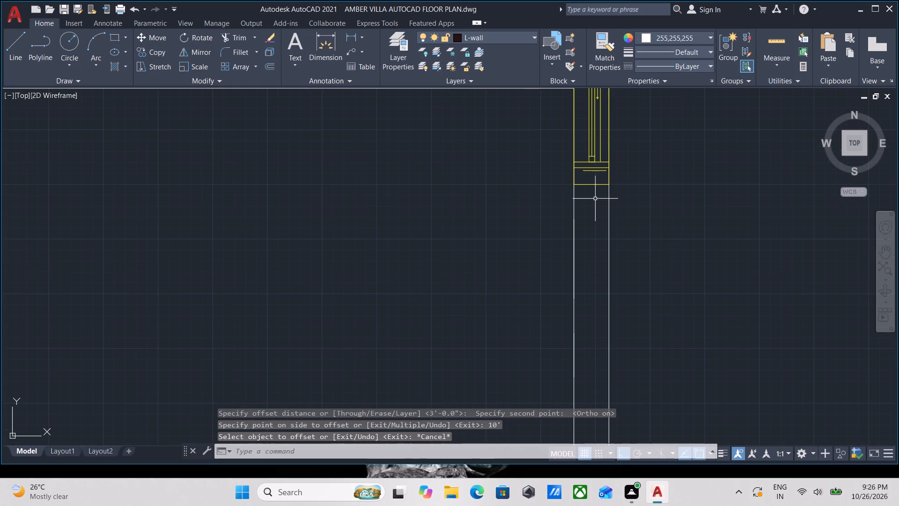
middle_drag(595, 199, 617, 263)
drag(617, 264, 613, 253)
click(611, 201)
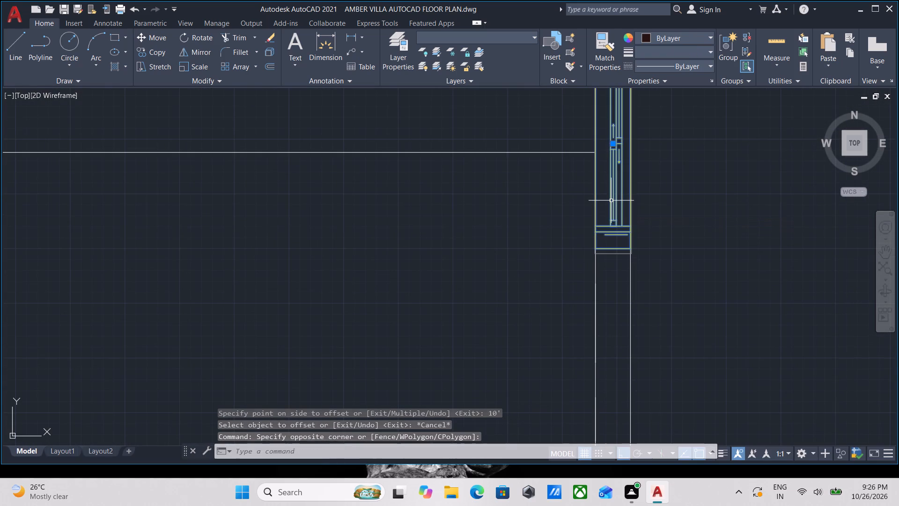
middle_drag(638, 204, 641, 237)
scroll(640, 235, down, 3)
middle_drag(611, 237, 608, 263)
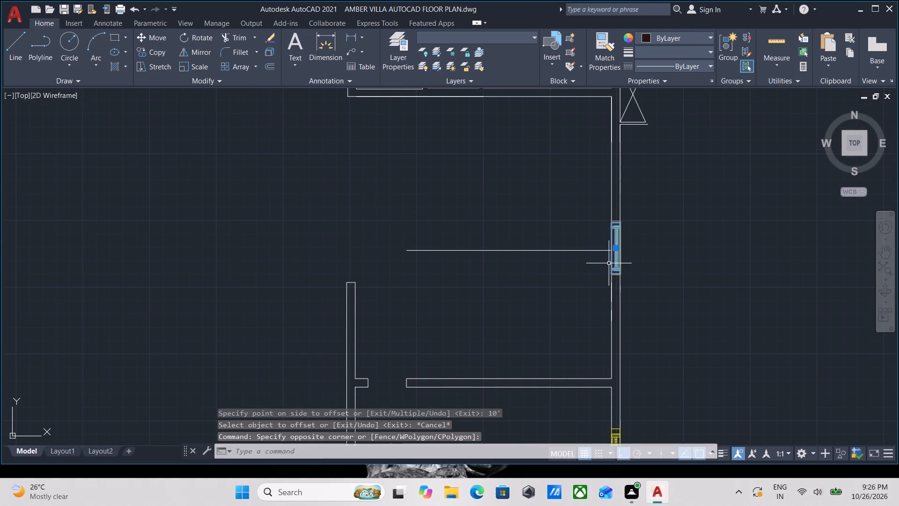
key(m)
key(Return)
scroll(609, 273, up, 2)
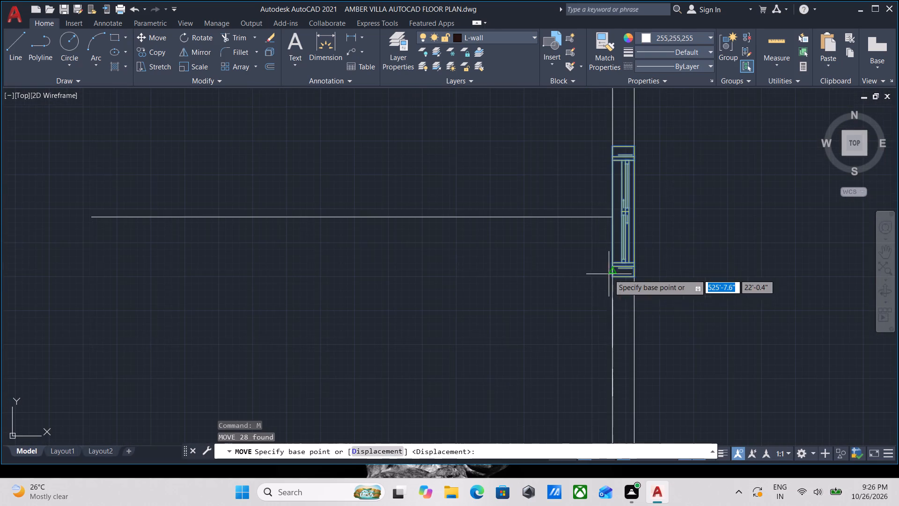
click(614, 280)
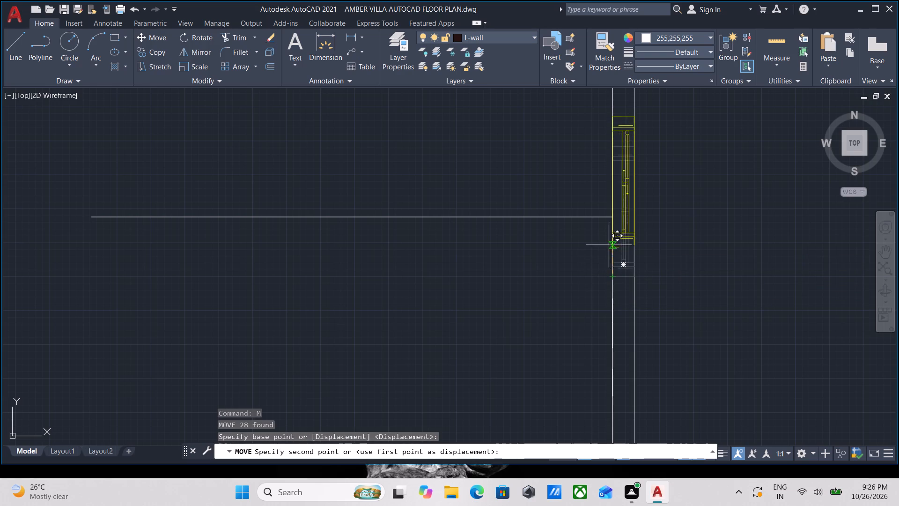
click(614, 219)
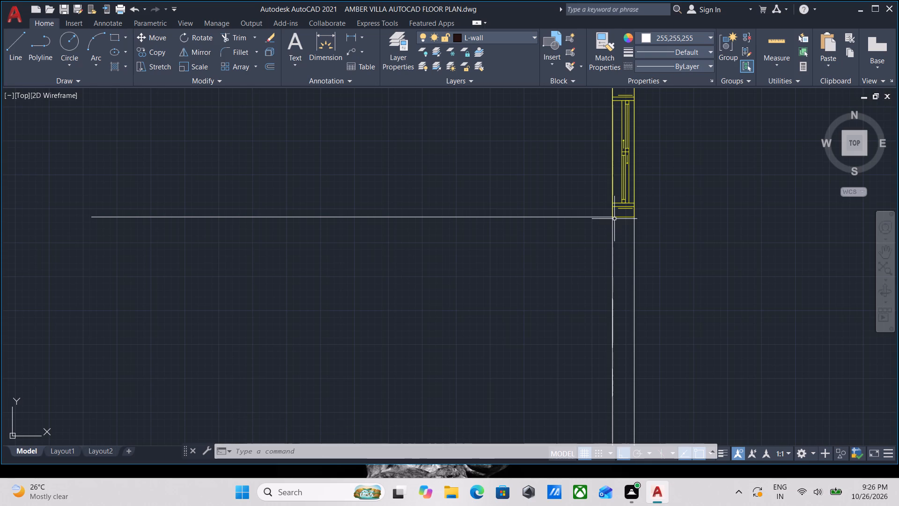
Offset the new partition line 8" north to form the second face of the wall.
scroll(509, 244, down, 2)
middle_drag(523, 253, 602, 257)
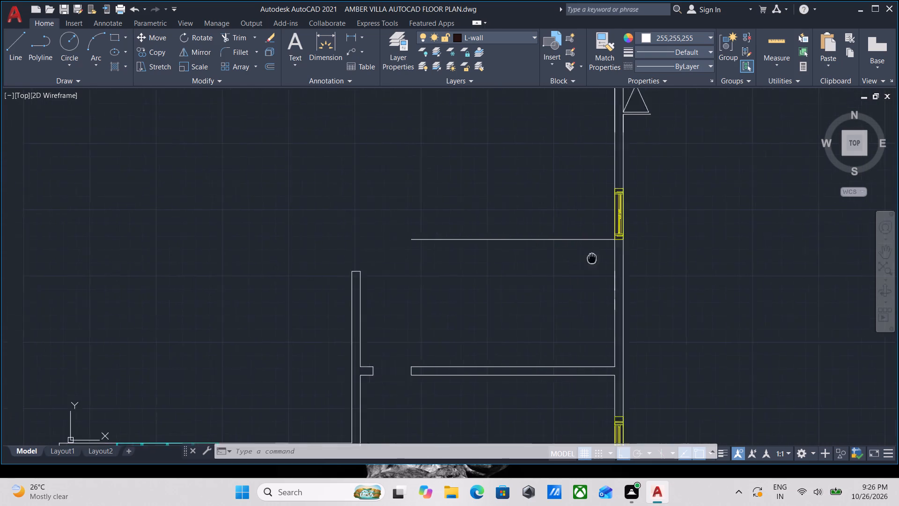
middle_drag(602, 257, 619, 259)
scroll(619, 259, up, 1)
drag(604, 260, 579, 246)
click(458, 188)
scroll(458, 189, down, 1)
middle_drag(458, 190, 536, 237)
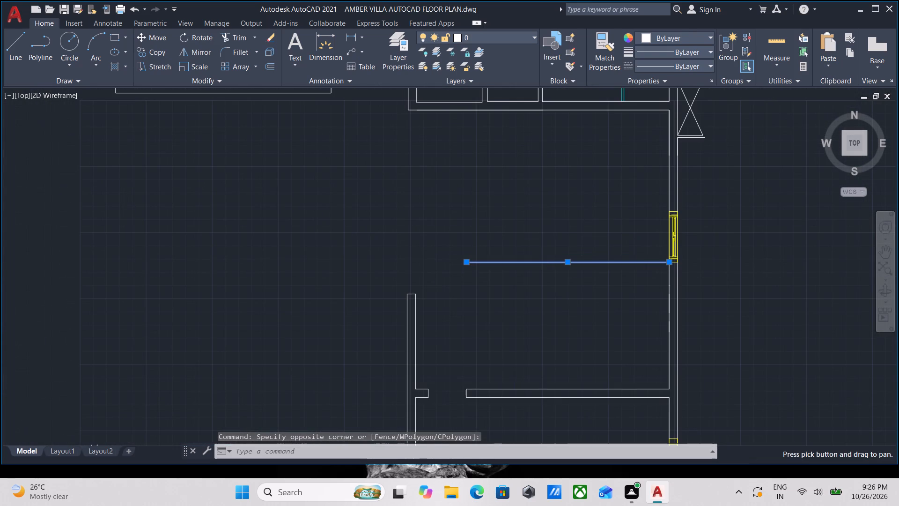
key(o)
key(Return)
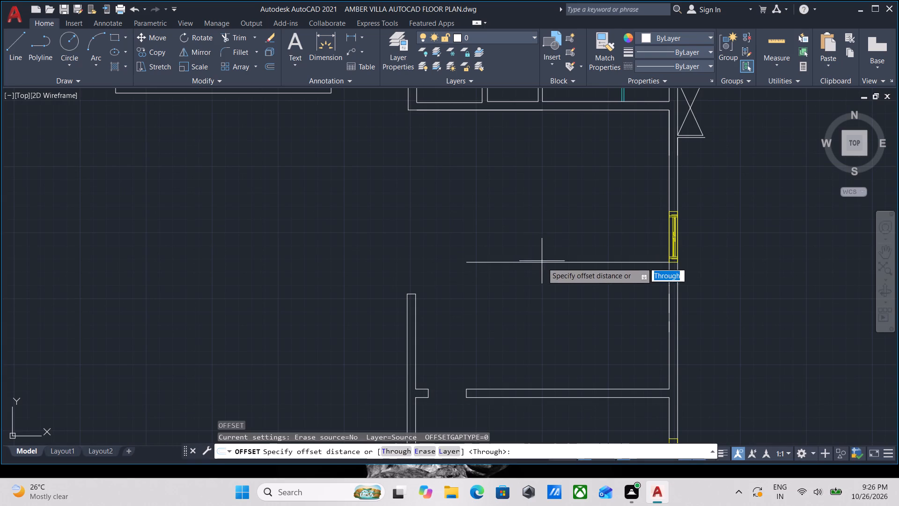
click(570, 264)
click(577, 208)
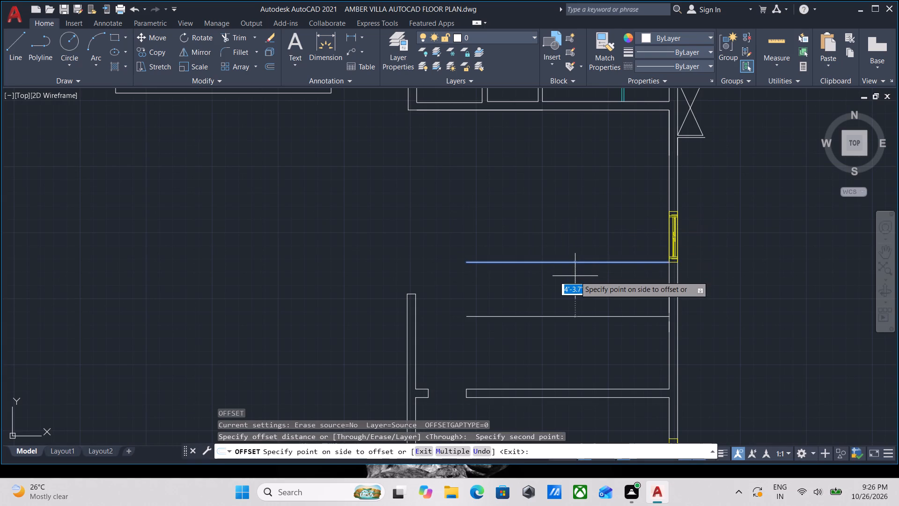
scroll(556, 223, up, 2)
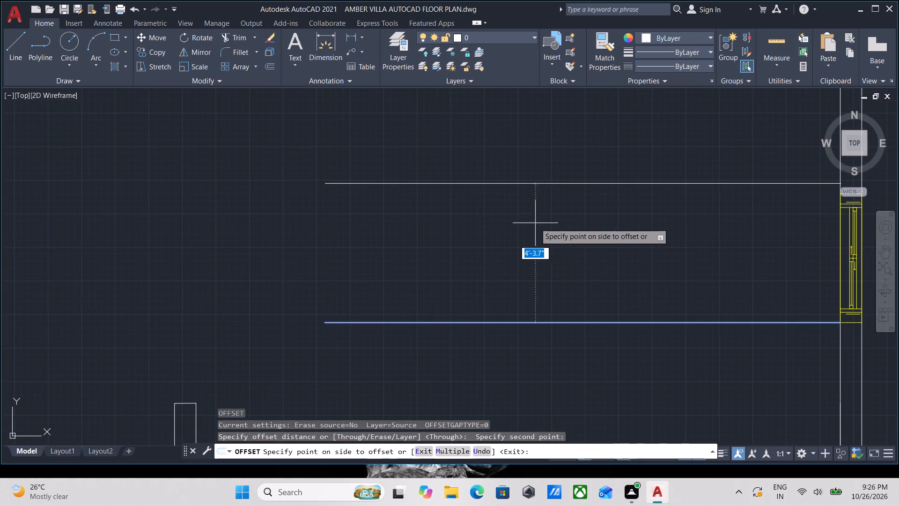
scroll(535, 224, down, 1)
middle_drag(535, 243, 545, 287)
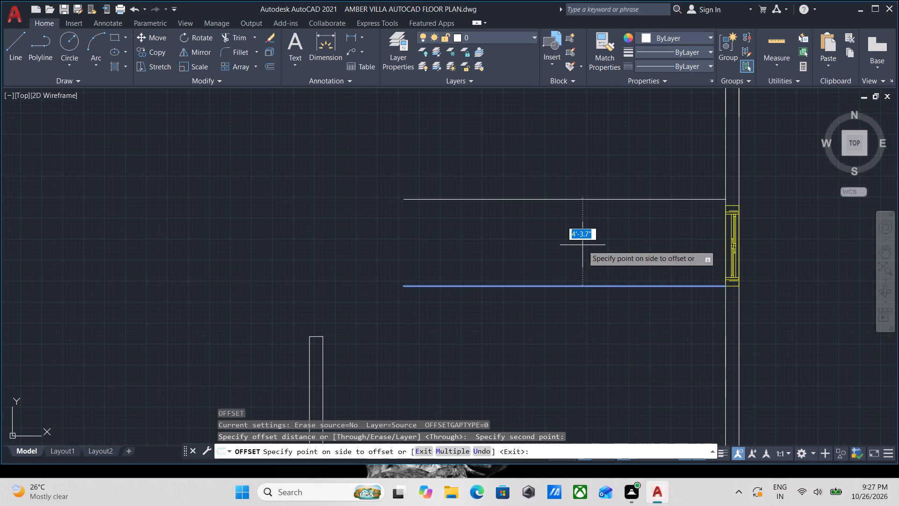
key(8)
key(shift+quotedbl)
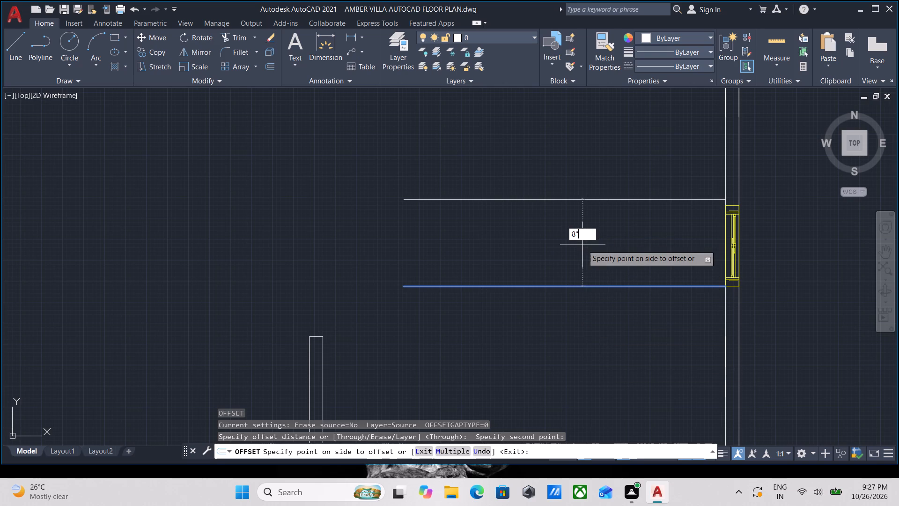
key(Return)
scroll(738, 298, up, 2)
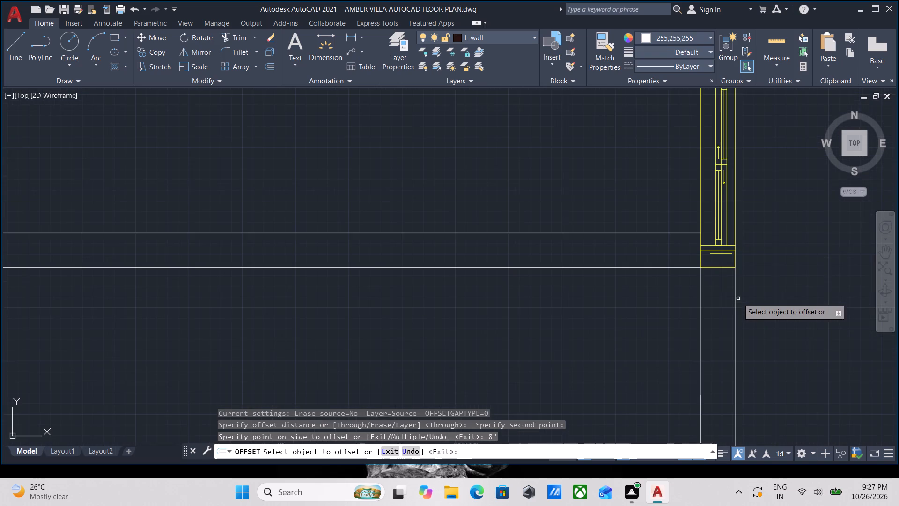
key(Escape)
Move the east wall window farther north along the wall, clear of the new 8" partition.
drag(721, 290, 719, 285)
click(705, 235)
scroll(712, 241, down, 1)
middle_drag(712, 252, 715, 329)
scroll(683, 280, down, 1)
middle_drag(679, 299, 672, 315)
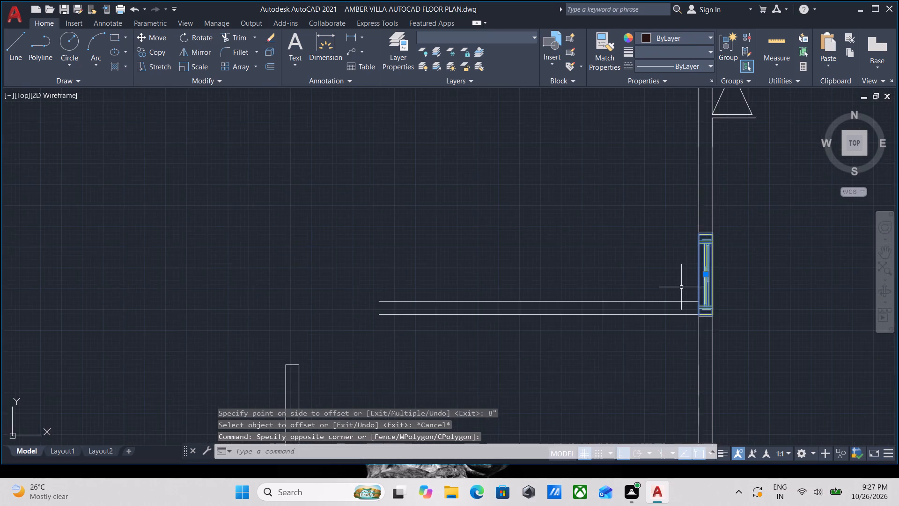
middle_drag(672, 315, 671, 320)
key(m)
key(Return)
scroll(671, 320, up, 2)
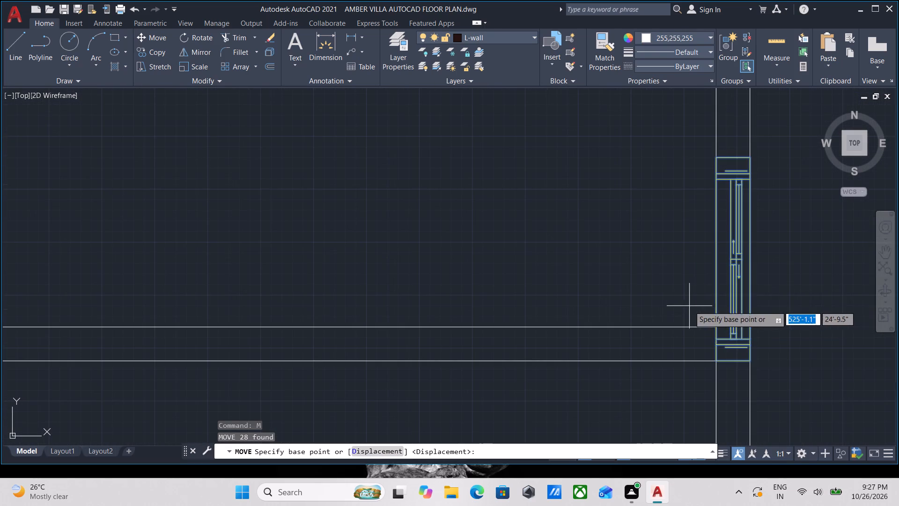
click(716, 260)
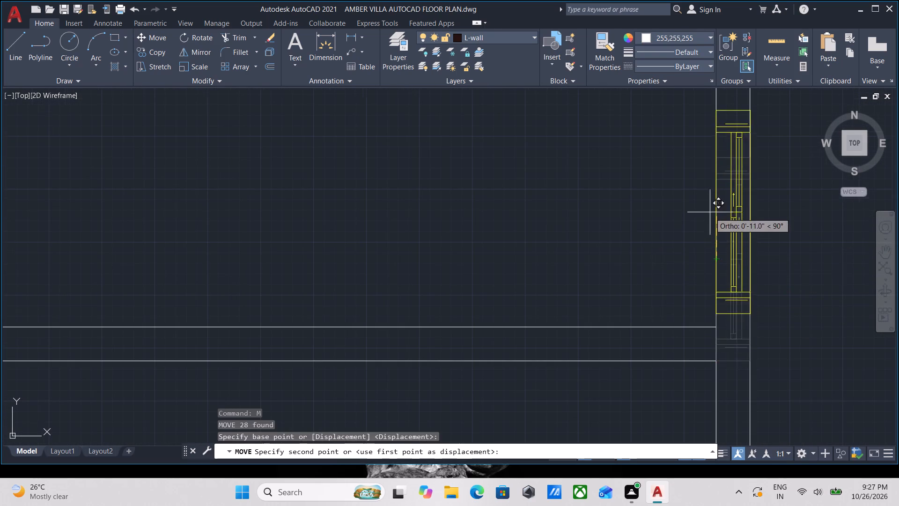
scroll(710, 212, down, 1)
middle_drag(710, 215, 731, 319)
click(739, 264)
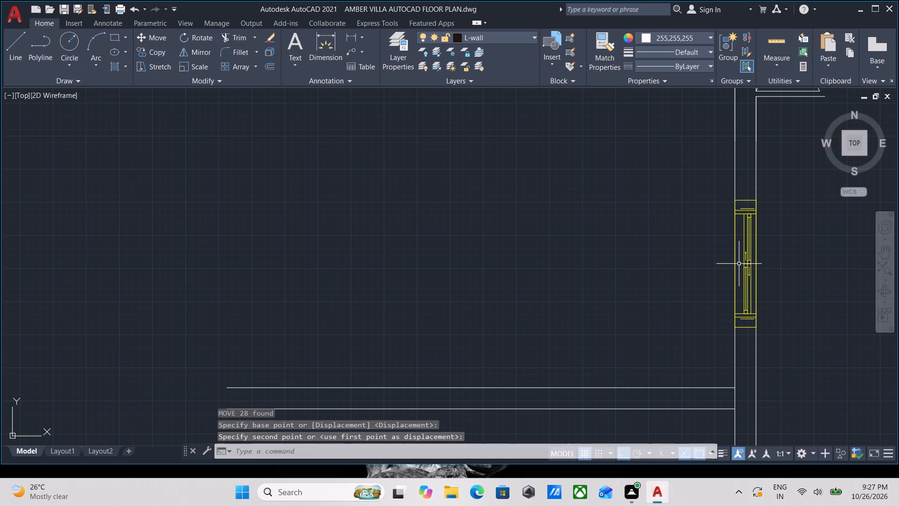
scroll(724, 271, down, 3)
key(Escape)
Trim the east wall's inner line between the two new partition lines to open the junction.
scroll(727, 318, up, 2)
scroll(658, 302, up, 1)
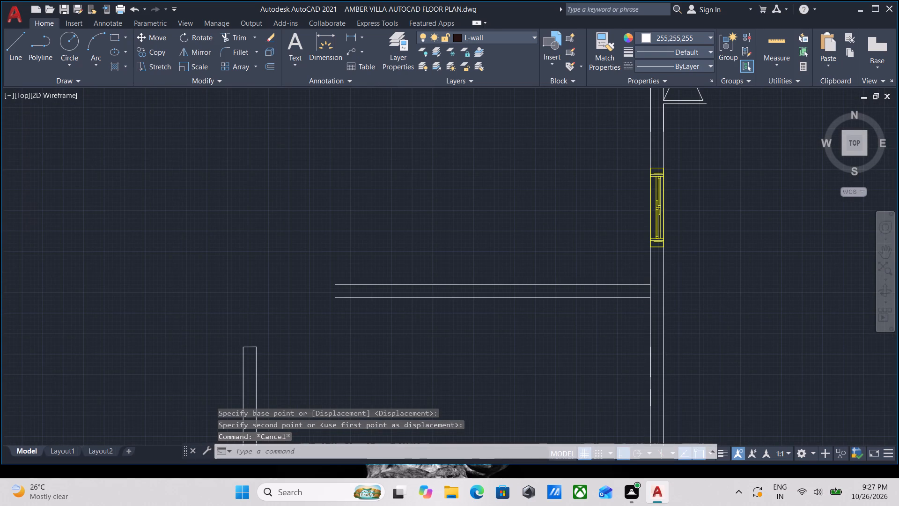
text(TR)
key(Return)
scroll(658, 302, up, 2)
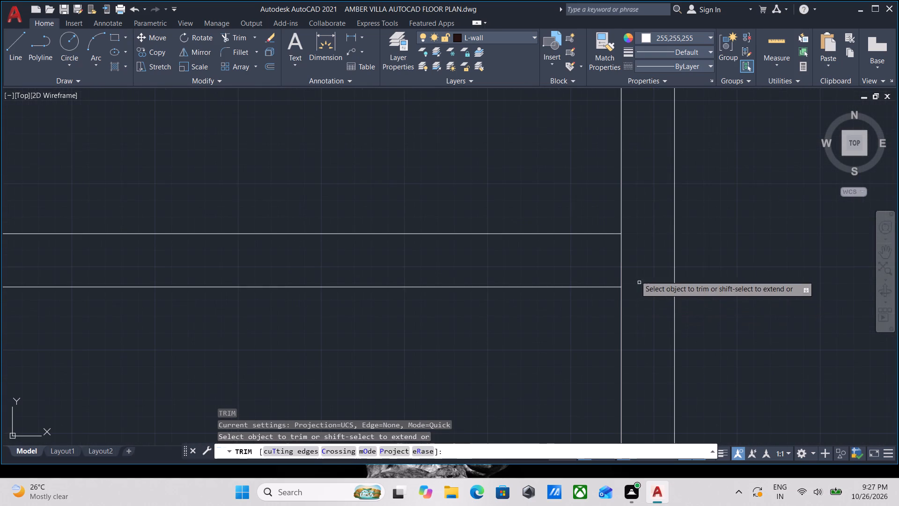
click(632, 262)
click(589, 258)
key(Escape)
Examine the gap between the new partition's open west end and the capped north end of the west wall.
scroll(256, 257, down, 4)
middle_drag(248, 257, 398, 254)
scroll(398, 254, up, 1)
middle_drag(306, 268, 360, 266)
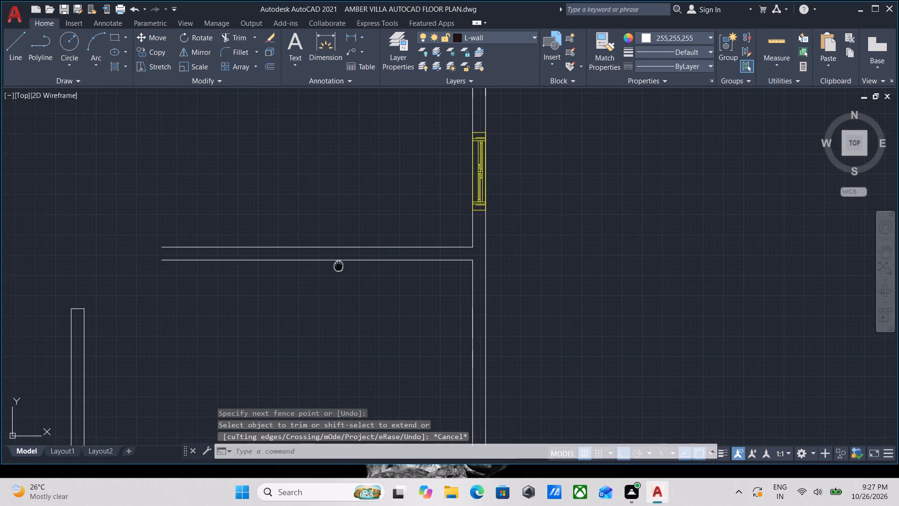
middle_drag(360, 266, 416, 260)
middle_drag(272, 284, 343, 291)
middle_drag(315, 293, 367, 298)
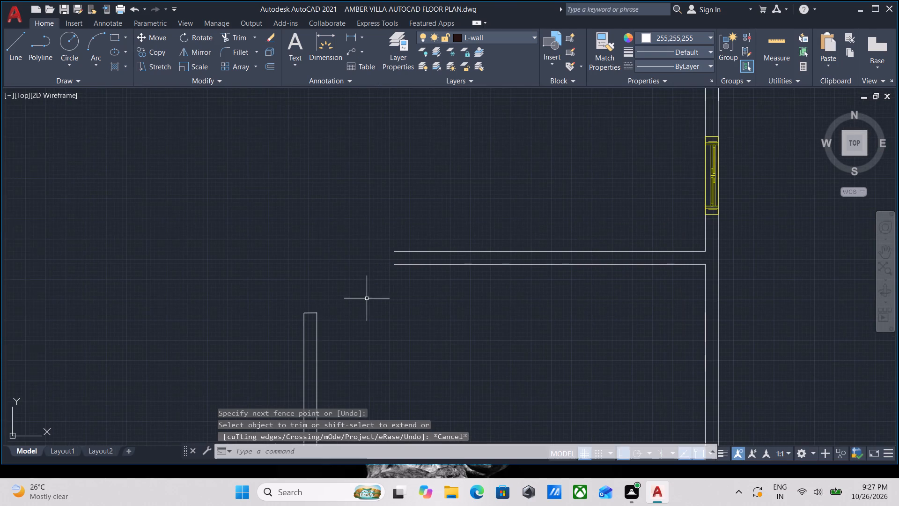
scroll(414, 296, down, 2)
middle_click(414, 296)
scroll(355, 312, up, 3)
scroll(433, 303, down, 1)
middle_click(433, 303)
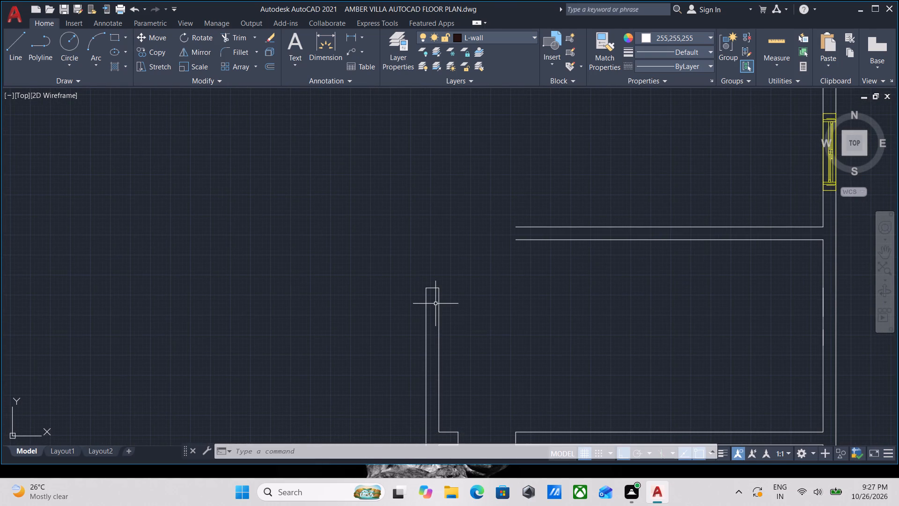
scroll(442, 335, up, 1)
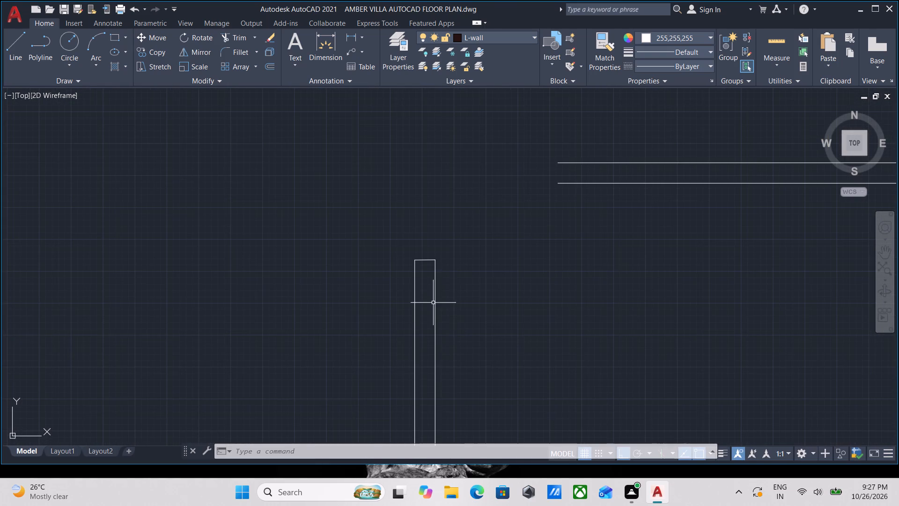
middle_drag(440, 284, 435, 311)
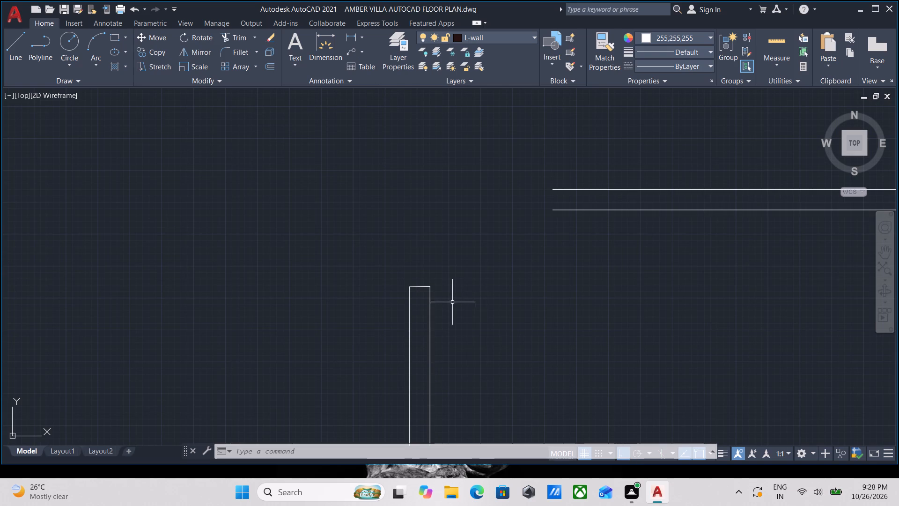
scroll(420, 314, up, 2)
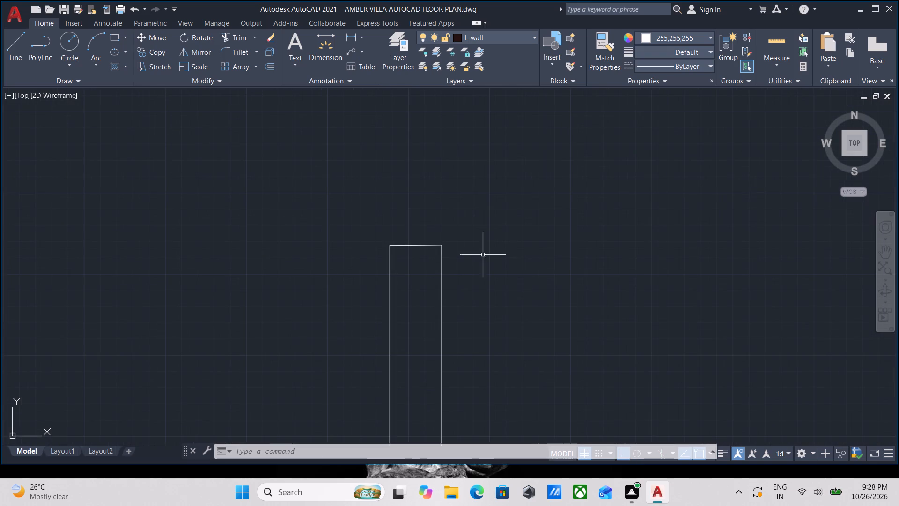
scroll(484, 254, down, 1)
middle_drag(484, 254, 469, 291)
scroll(503, 293, down, 2)
middle_drag(504, 293, 423, 305)
middle_drag(506, 287, 382, 238)
scroll(481, 277, down, 1)
scroll(309, 260, up, 2)
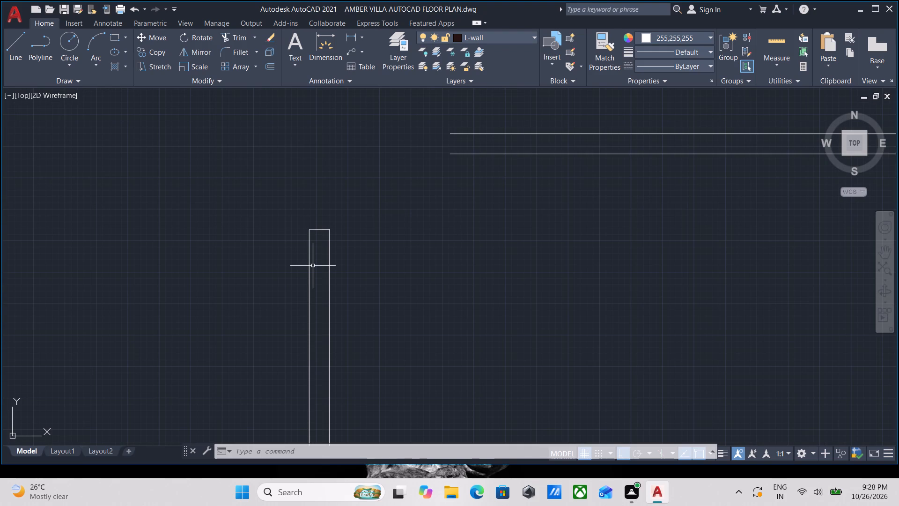
Trim away the short cap line closing the north end of the west wall.
text(TR)
key(Return)
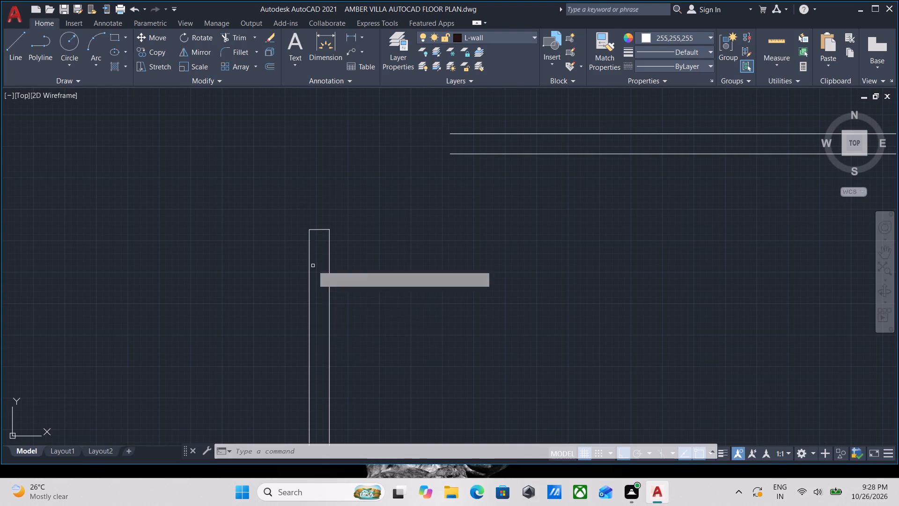
scroll(331, 266, up, 1)
drag(310, 238, 310, 221)
click(309, 165)
key(Escape)
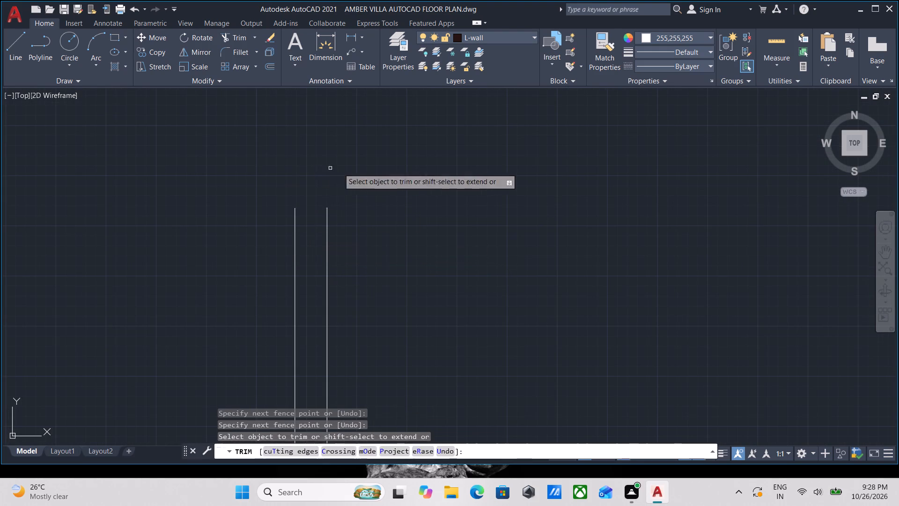
Fillet the west wall's inner line with the new partition's lower line at zero radius to form the inside corner.
scroll(360, 168, down, 3)
middle_drag(360, 170, 347, 235)
middle_drag(394, 249, 389, 268)
scroll(389, 268, up, 1)
middle_drag(371, 265, 383, 273)
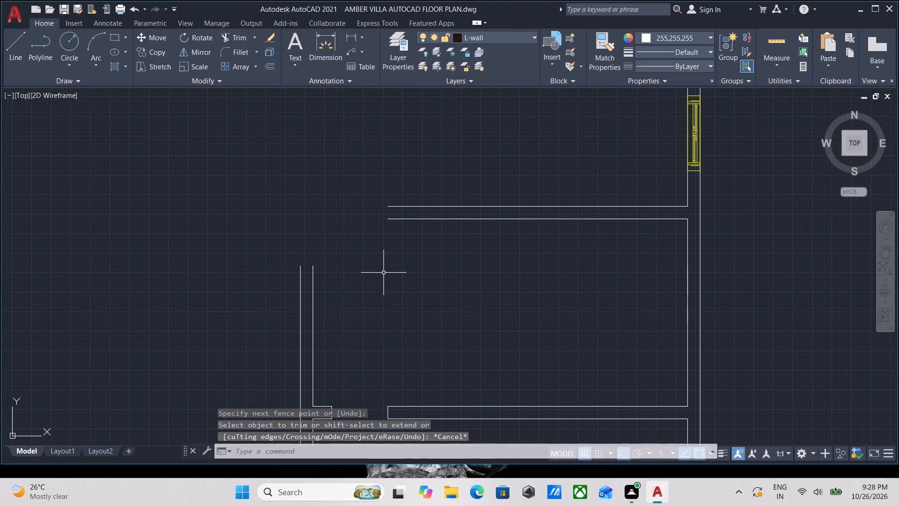
key(f)
key(Return)
click(313, 288)
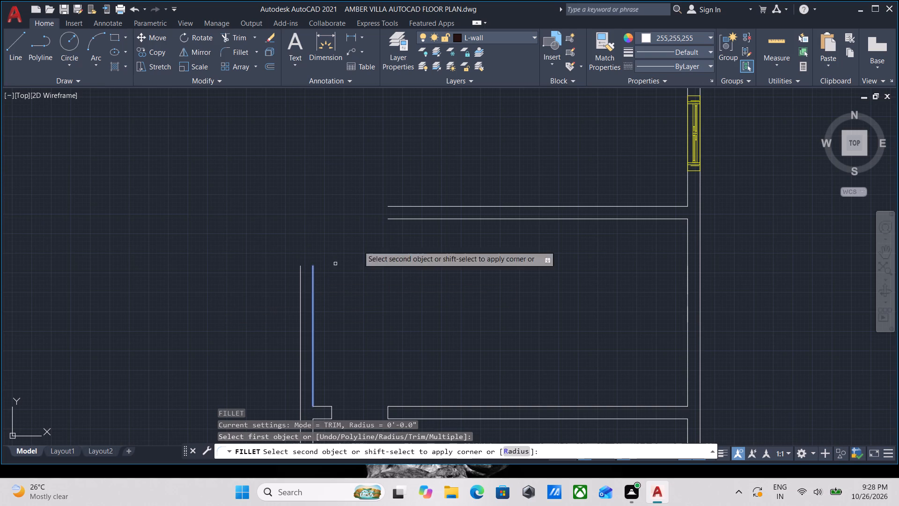
click(404, 218)
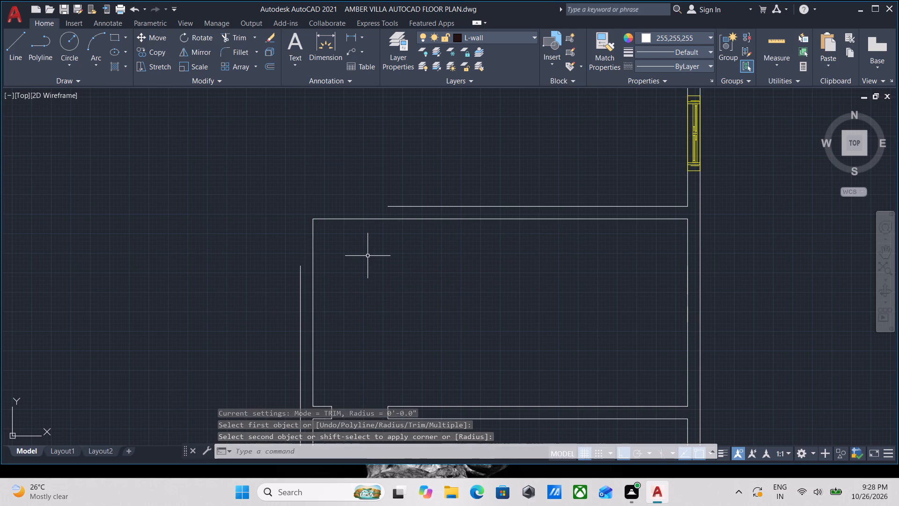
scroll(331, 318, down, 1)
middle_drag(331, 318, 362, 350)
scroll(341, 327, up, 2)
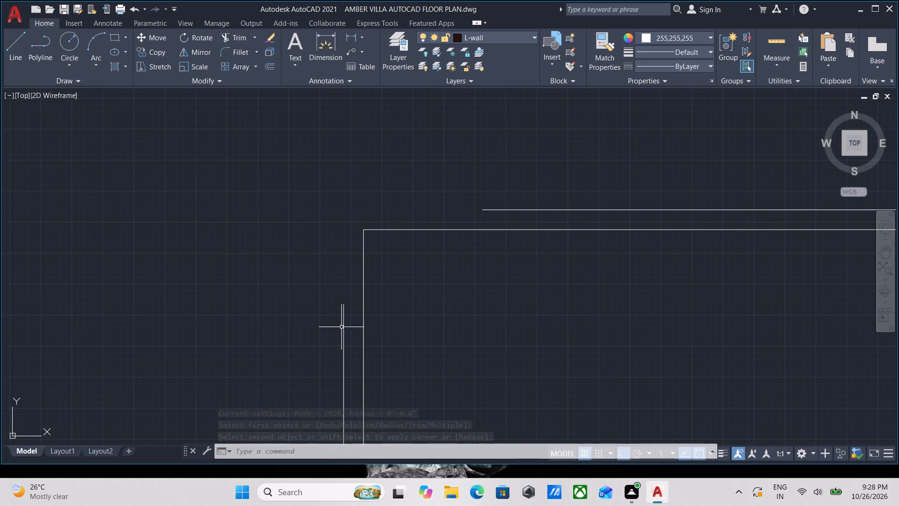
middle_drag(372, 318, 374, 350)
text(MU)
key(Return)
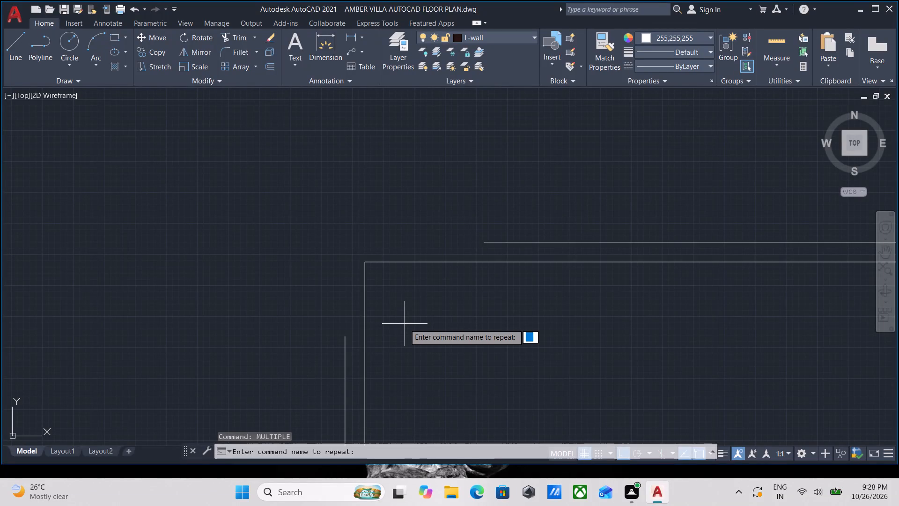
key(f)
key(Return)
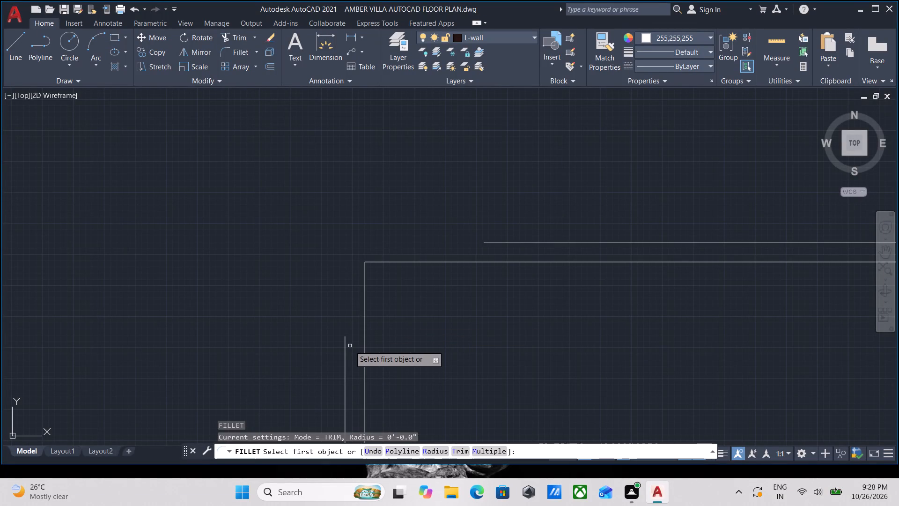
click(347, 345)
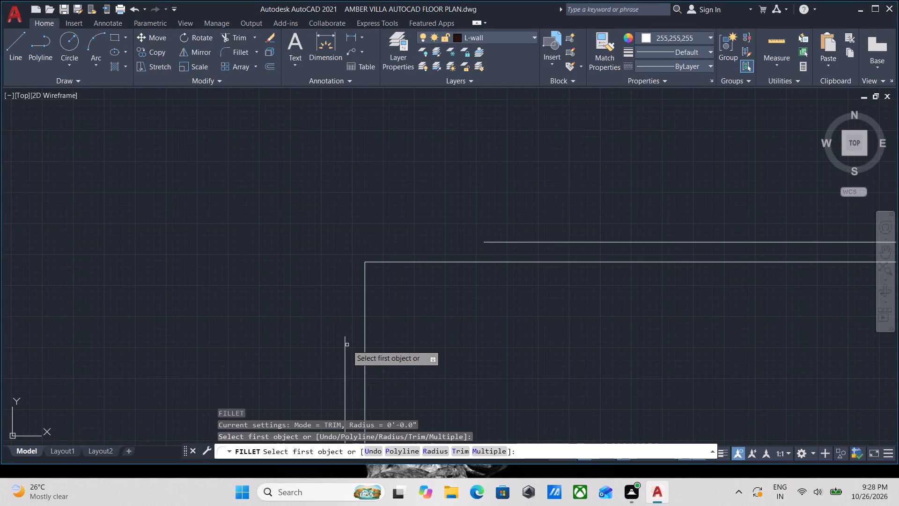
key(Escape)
Fillet the partition's upper line with the west wall's outer line at zero radius to close the outside corner.
scroll(363, 338, down, 2)
middle_drag(374, 334, 399, 320)
scroll(405, 320, up, 1)
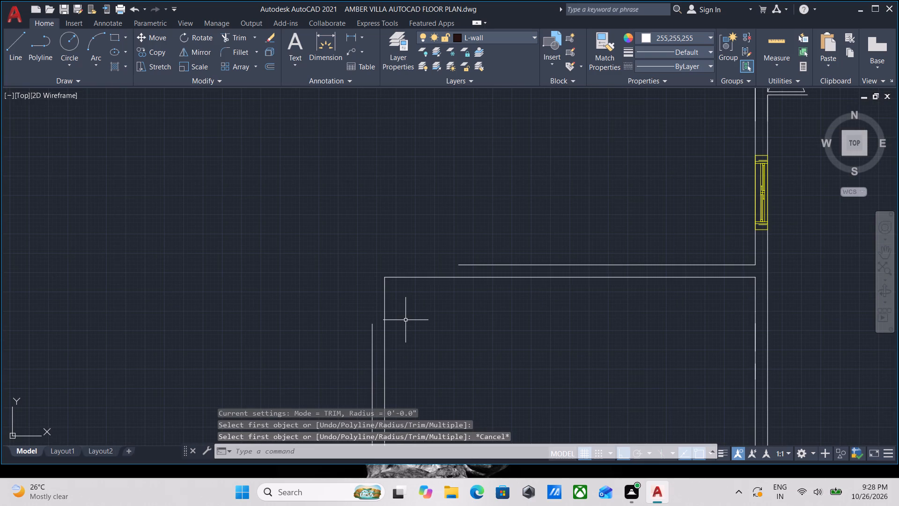
key(f)
key(Return)
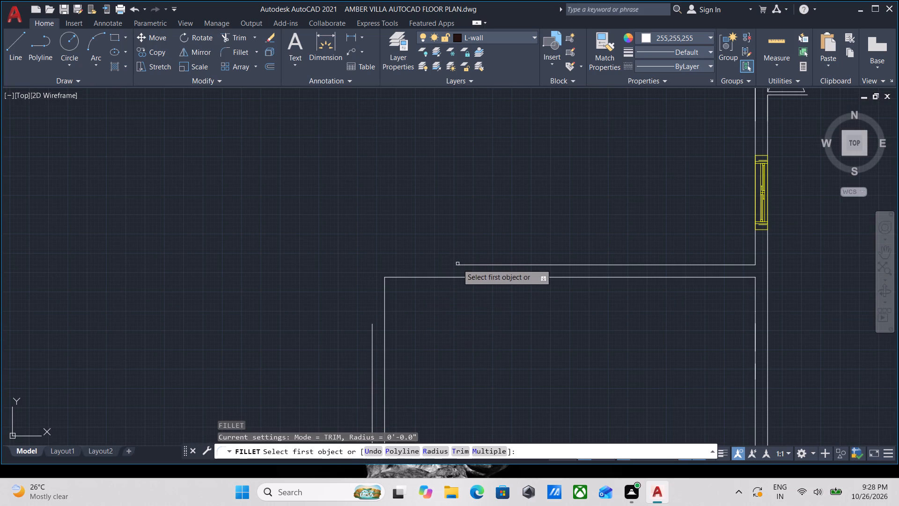
click(458, 264)
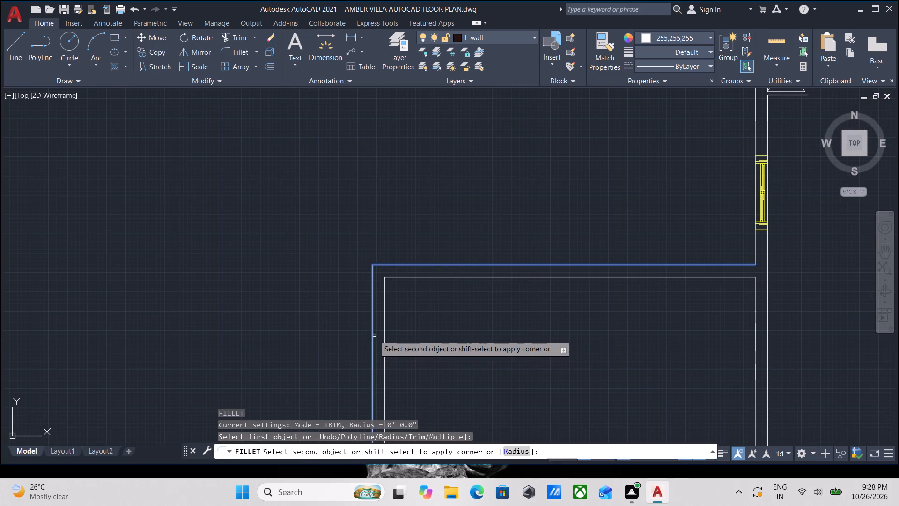
click(374, 335)
scroll(433, 327, down, 1)
middle_drag(433, 327, 435, 335)
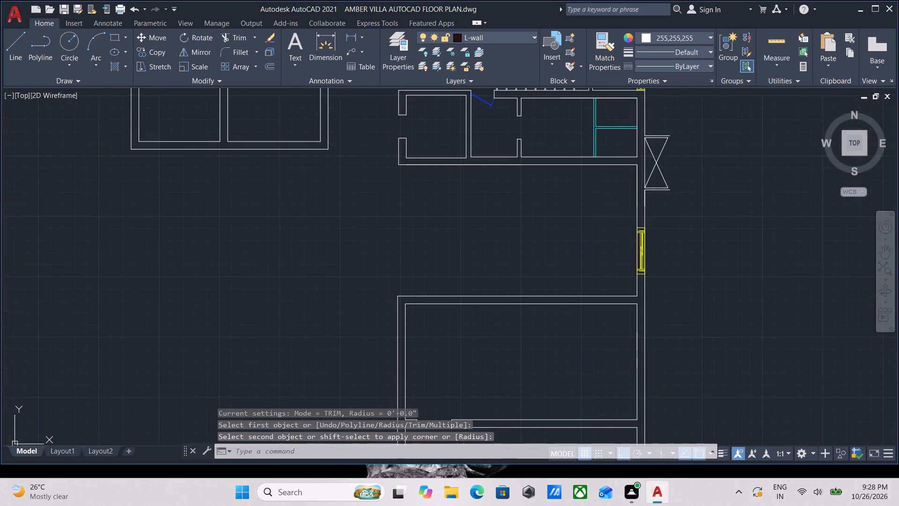
scroll(443, 331, down, 1)
middle_drag(443, 331, 446, 275)
key(Escape)
Draw a line across both faces of the new partition near its west corner as the first door jamb.
scroll(444, 370, up, 2)
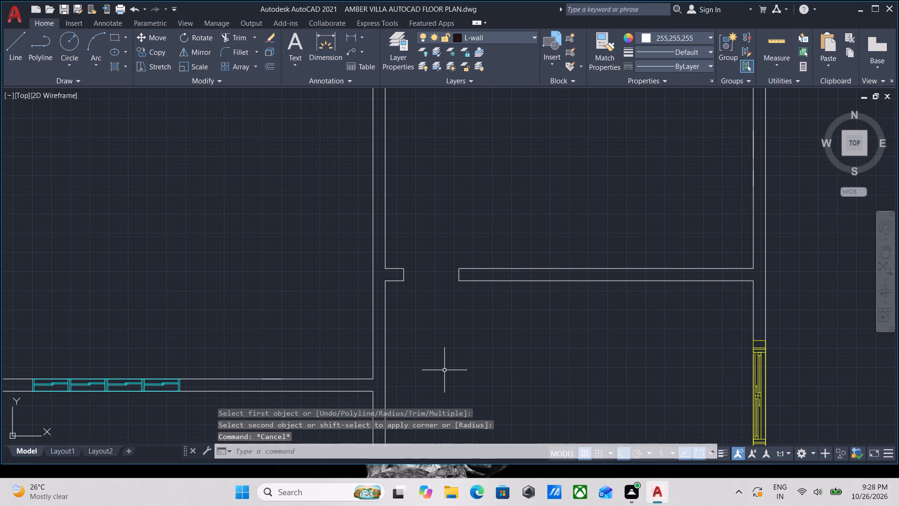
middle_drag(454, 331, 454, 342)
middle_drag(423, 289, 433, 324)
scroll(435, 322, up, 1)
scroll(435, 306, down, 1)
middle_drag(435, 306, 449, 339)
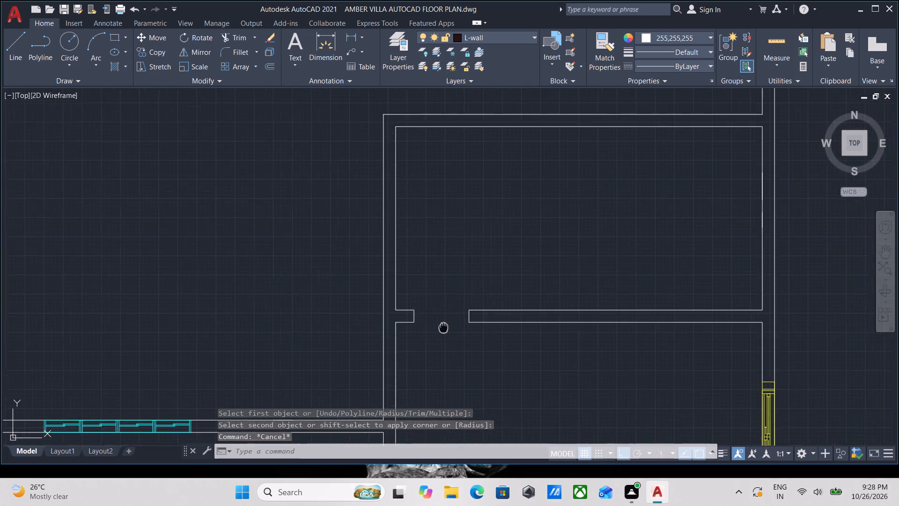
middle_drag(449, 339, 472, 381)
middle_drag(452, 290, 457, 336)
key(l)
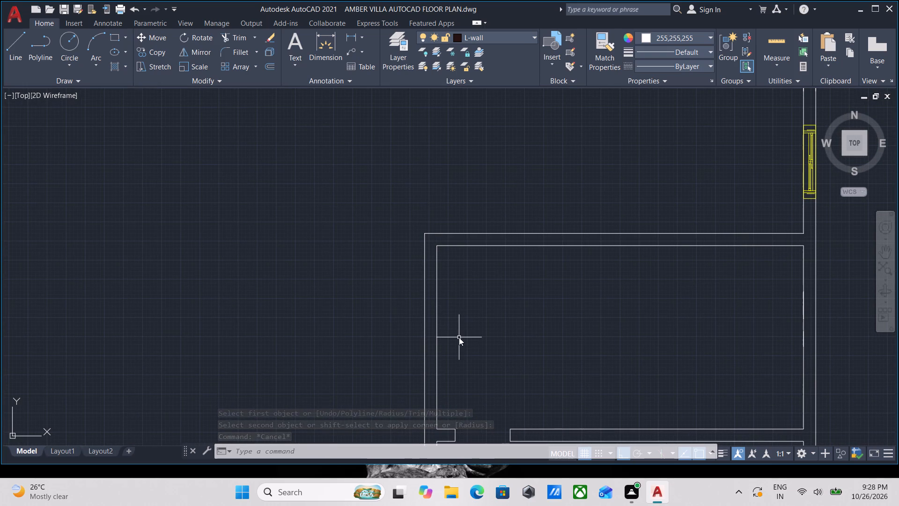
key(Return)
scroll(481, 265, up, 1)
click(493, 236)
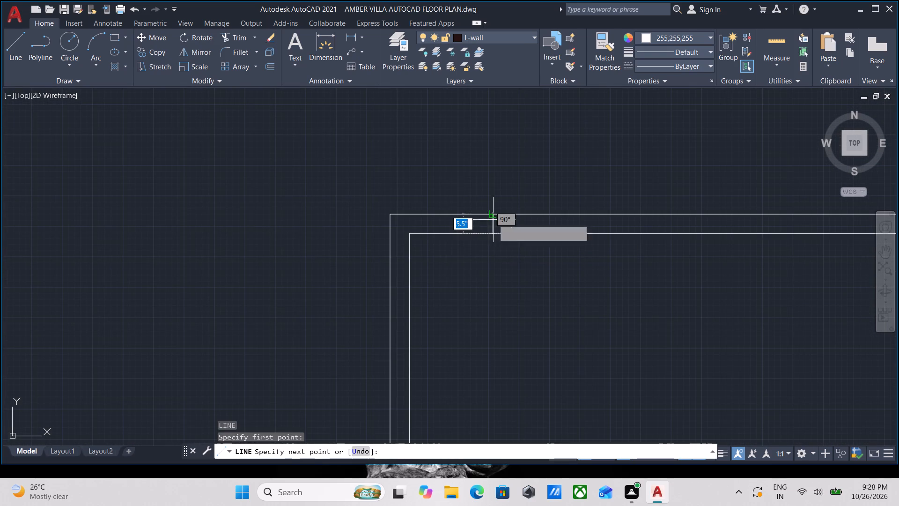
click(493, 212)
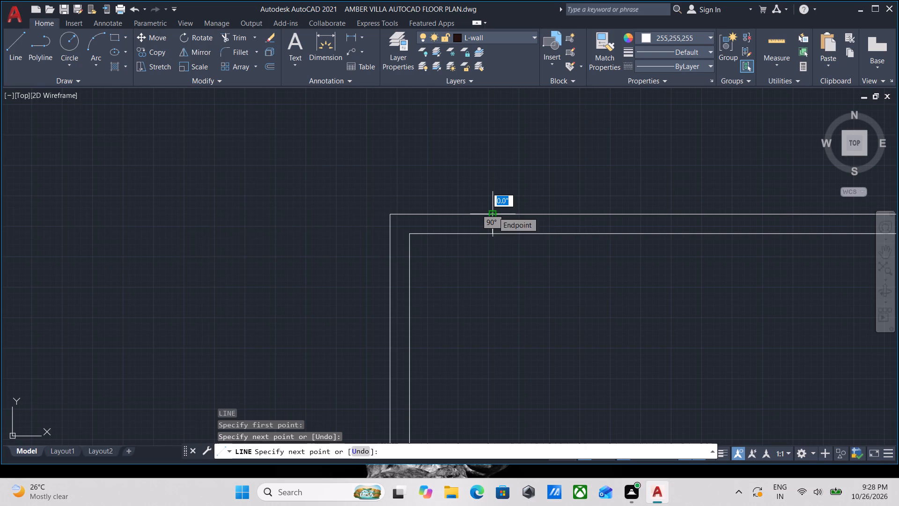
key(Escape)
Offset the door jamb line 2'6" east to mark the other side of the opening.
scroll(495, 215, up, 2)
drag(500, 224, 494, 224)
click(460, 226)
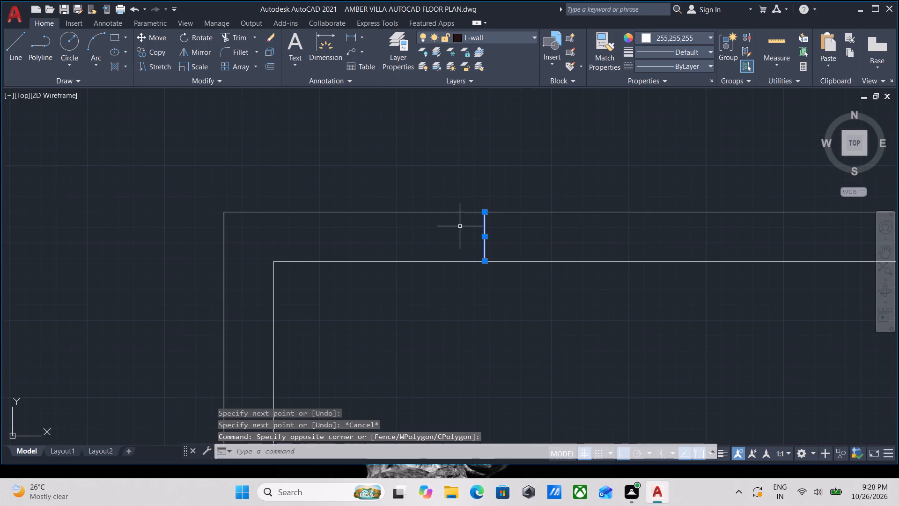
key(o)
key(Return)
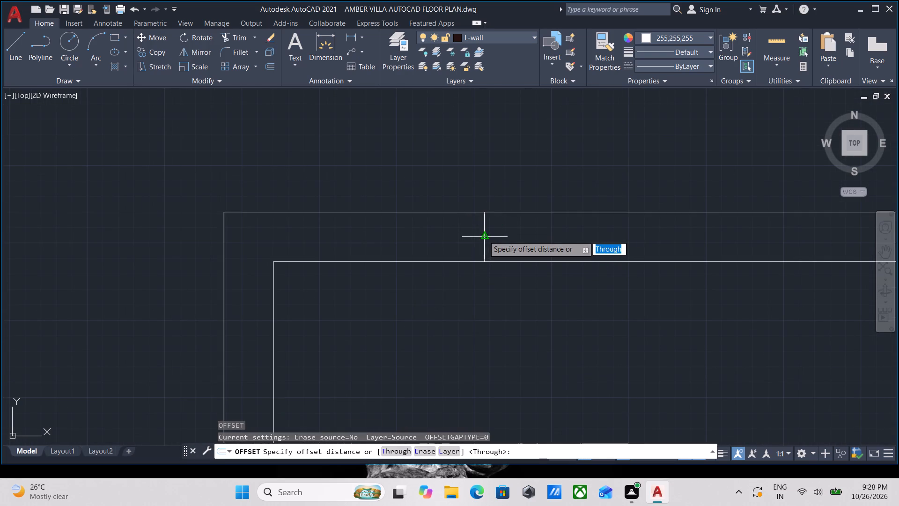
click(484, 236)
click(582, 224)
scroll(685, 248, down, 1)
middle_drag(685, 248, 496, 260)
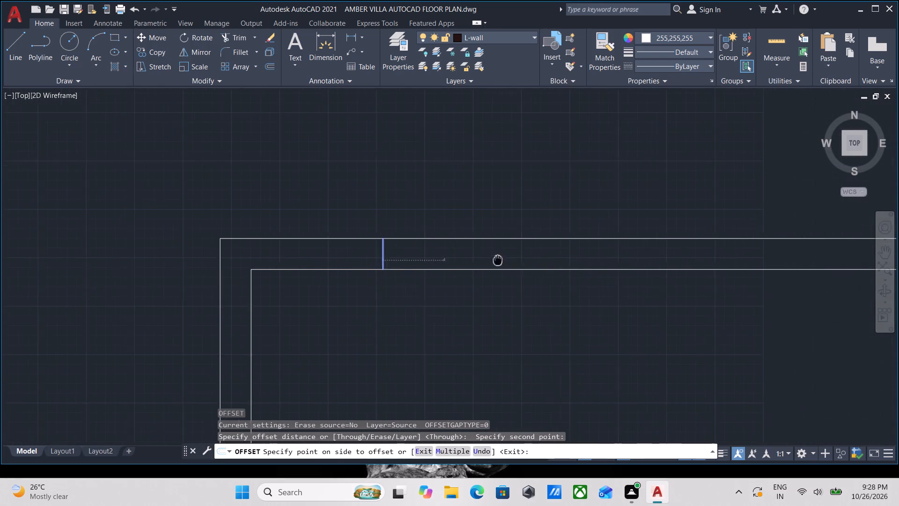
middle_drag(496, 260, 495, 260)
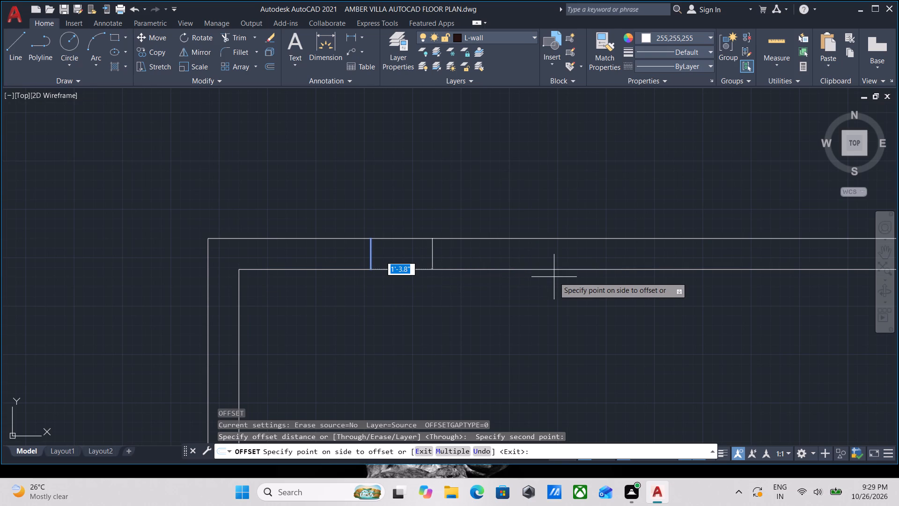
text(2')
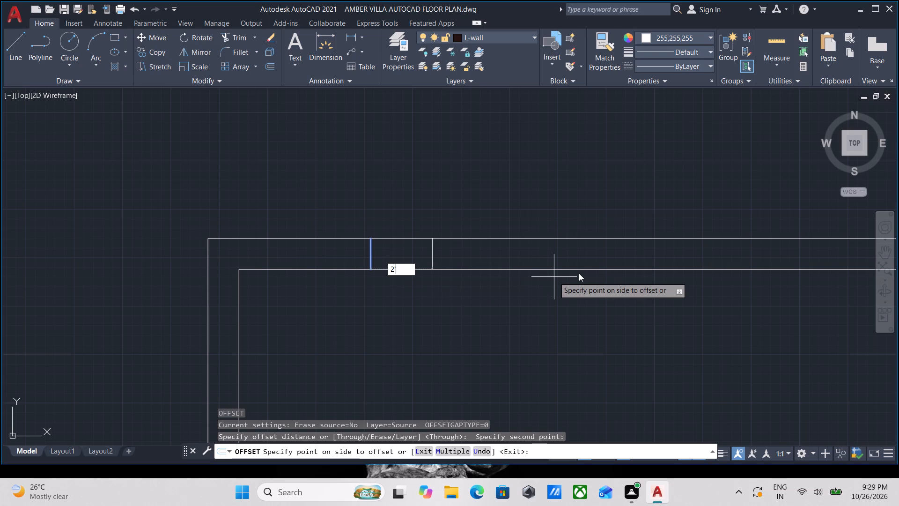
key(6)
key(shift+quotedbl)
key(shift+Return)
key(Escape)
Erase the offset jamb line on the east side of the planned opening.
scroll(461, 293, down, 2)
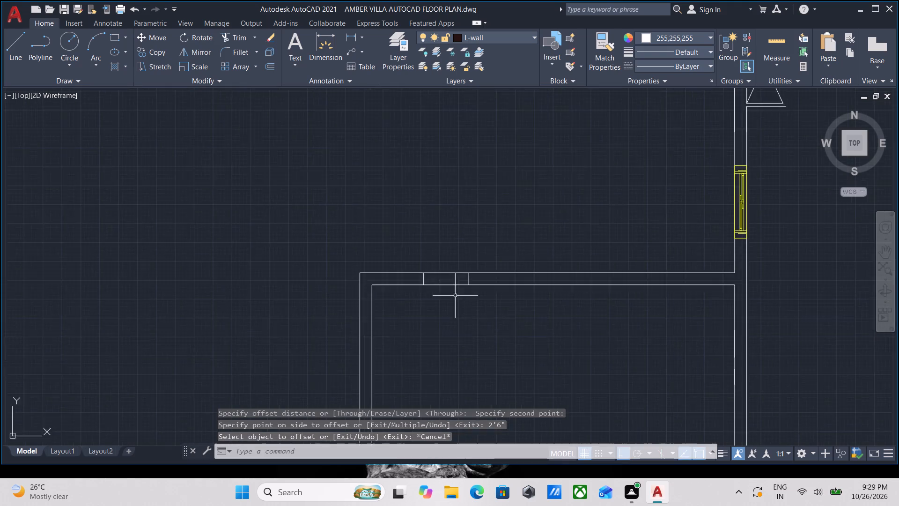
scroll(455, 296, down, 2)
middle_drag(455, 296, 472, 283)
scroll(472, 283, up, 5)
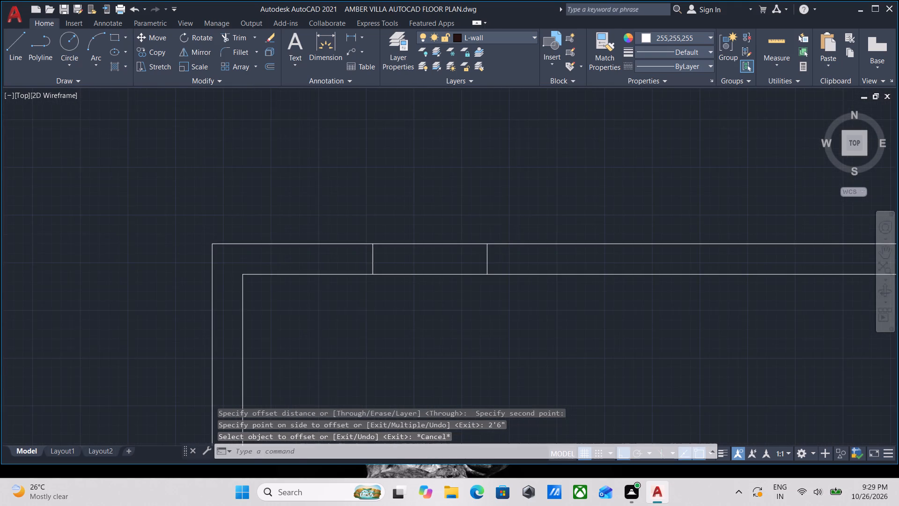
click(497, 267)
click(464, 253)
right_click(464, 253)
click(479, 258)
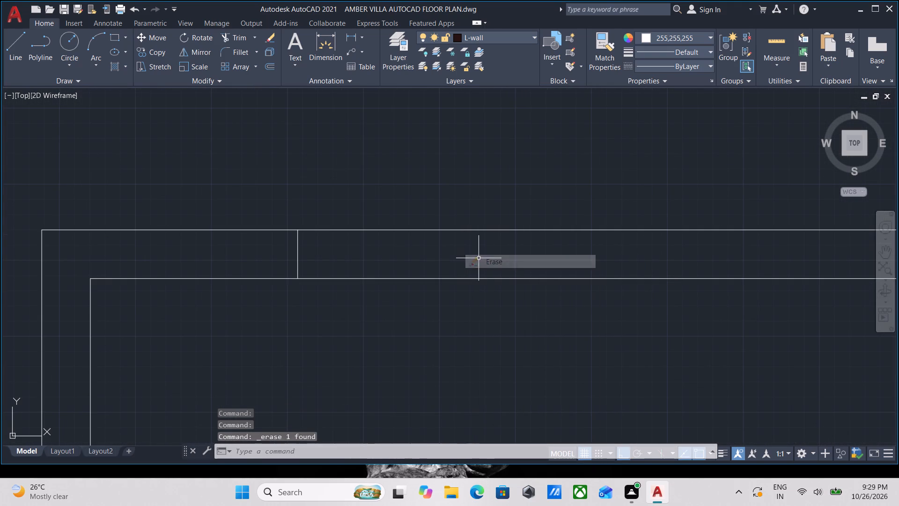
Offset the remaining door jamb line 3' east to mark the opening's other side.
click(311, 259)
click(252, 252)
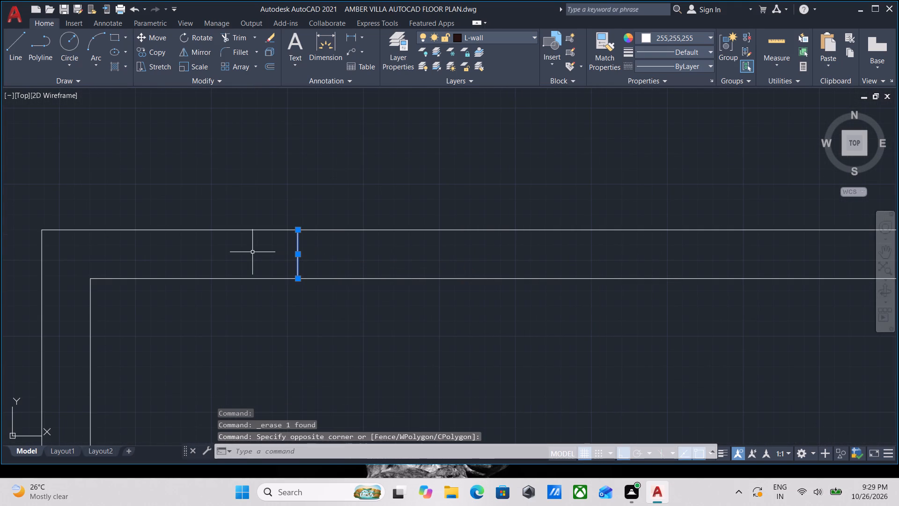
key(o)
key(Return)
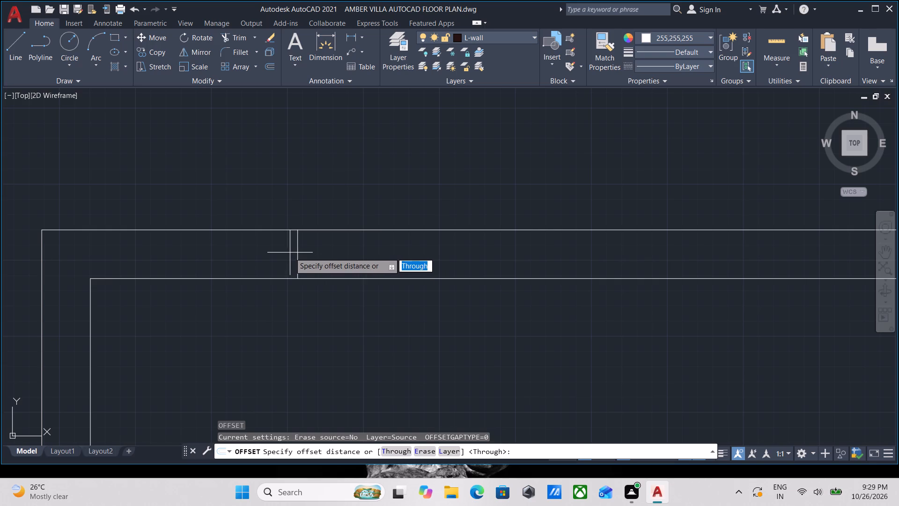
click(297, 254)
click(413, 254)
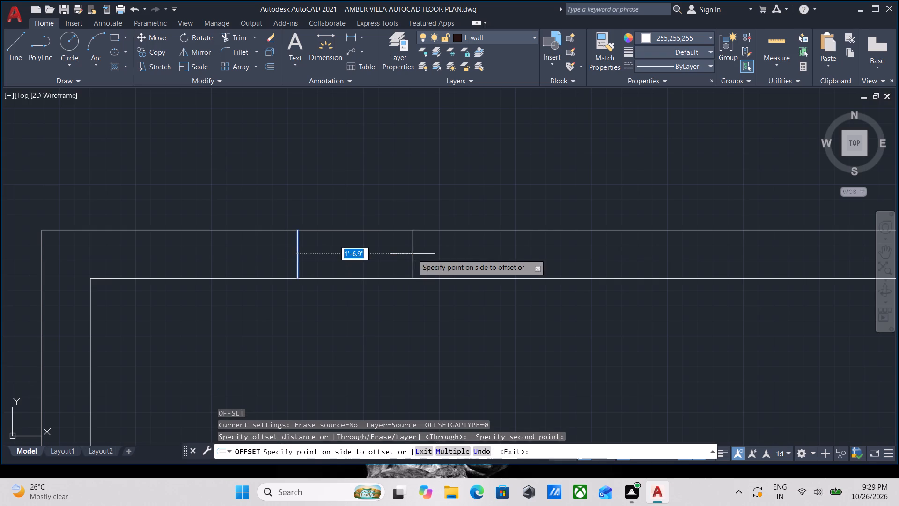
key(3)
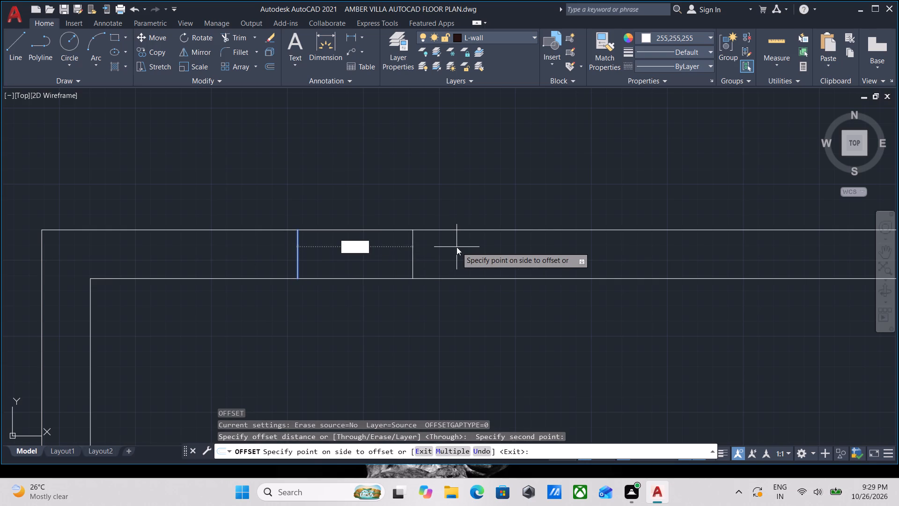
key(apostrophe)
key(Return)
scroll(472, 259, down, 2)
scroll(484, 298, down, 1)
middle_drag(484, 298, 477, 299)
key(Escape)
Trim both partition lines between the two jamb lines to cut the door opening.
scroll(477, 300, up, 1)
text(TR)
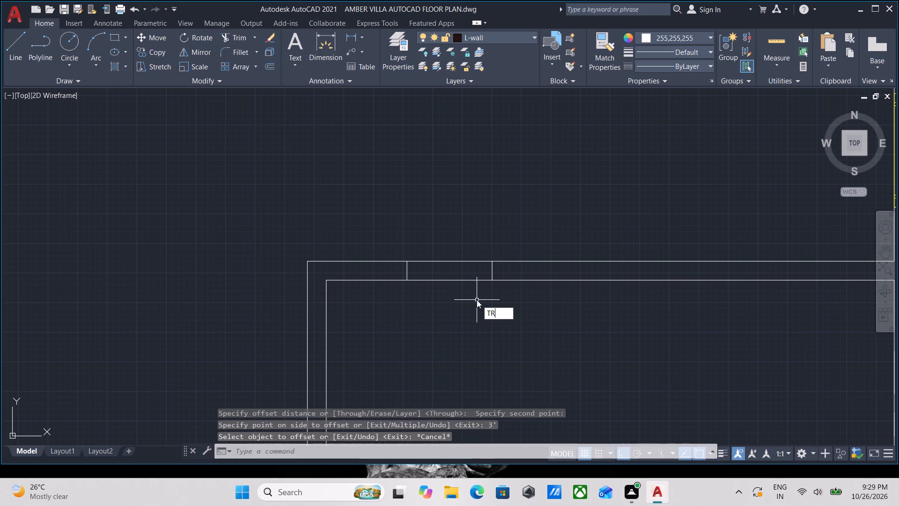
key(Return)
click(474, 300)
click(442, 197)
scroll(451, 231, down, 2)
middle_drag(451, 235, 459, 268)
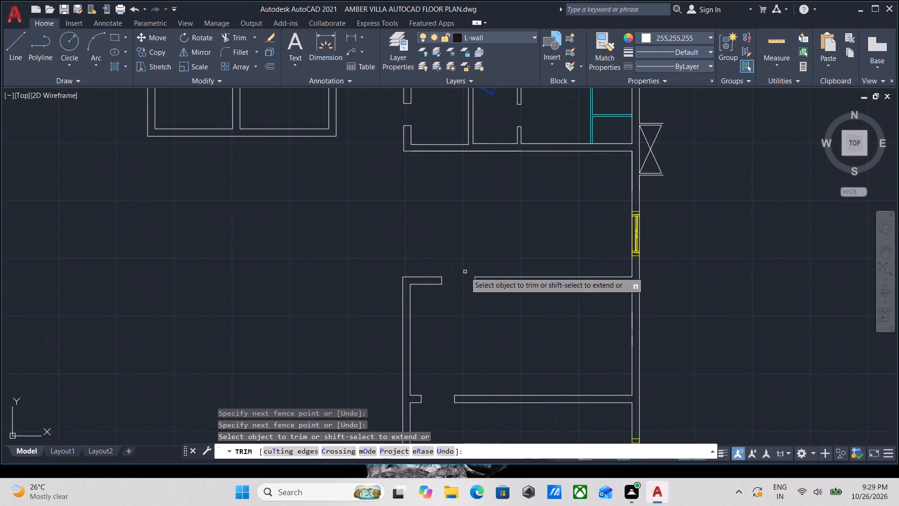
key(Escape)
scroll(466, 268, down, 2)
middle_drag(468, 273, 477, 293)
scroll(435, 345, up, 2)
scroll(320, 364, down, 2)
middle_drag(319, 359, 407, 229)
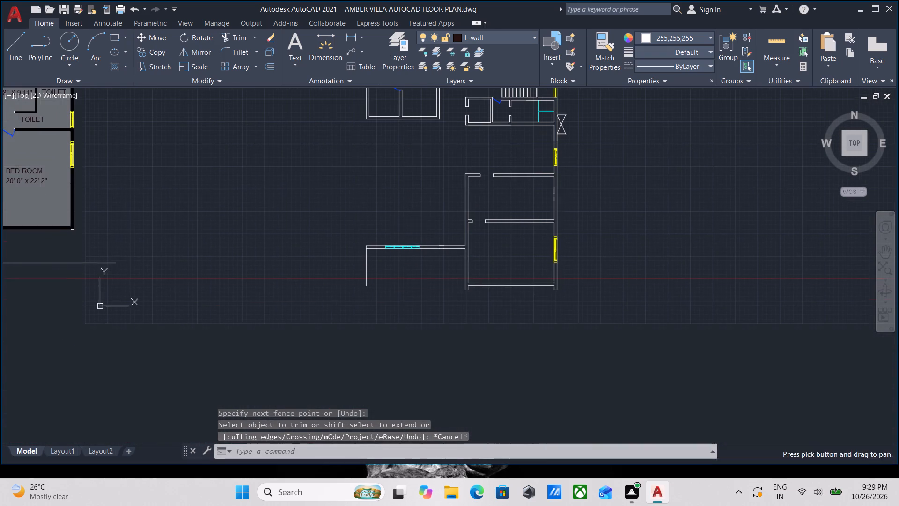
Erase the vertical line running south from the west end of the glazed south wall.
click(398, 287)
click(339, 273)
right_click(339, 273)
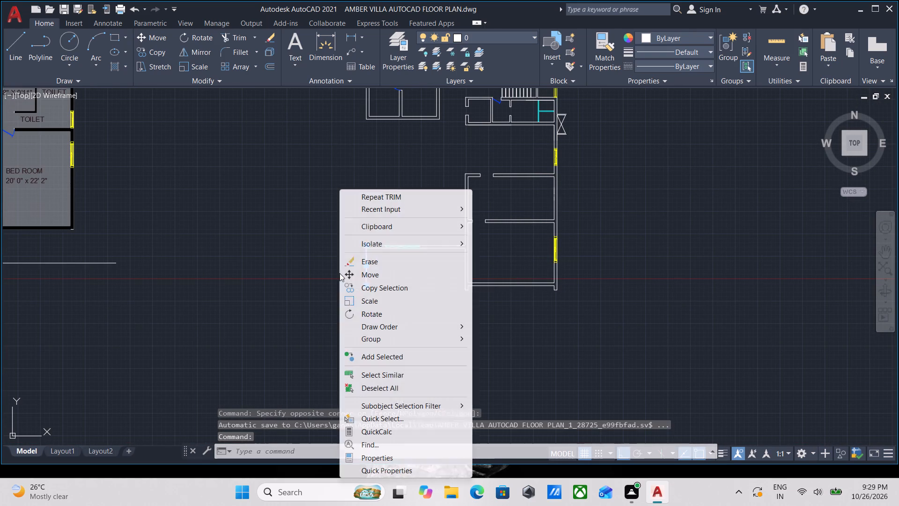
click(385, 261)
Draw an 8" line closing the open west end of the glazed south wall.
scroll(364, 234, up, 4)
middle_drag(361, 245, 372, 257)
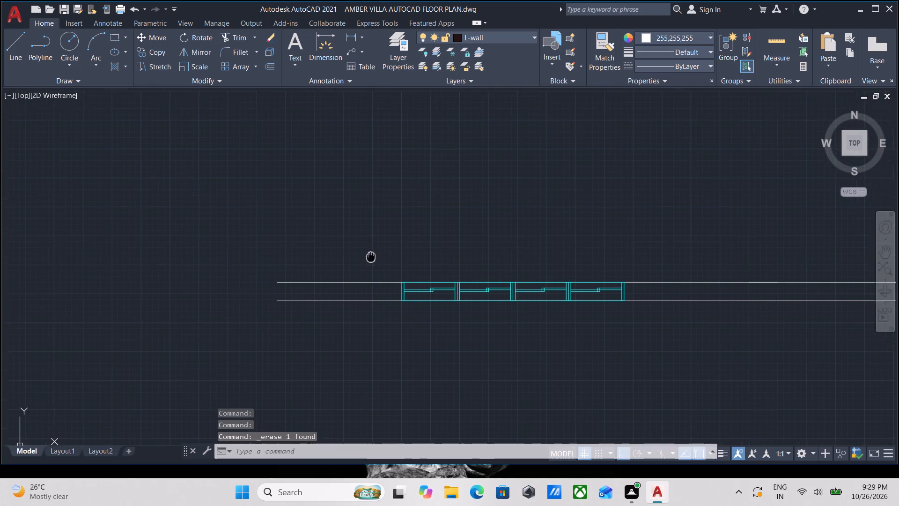
middle_drag(372, 257, 377, 261)
key(l)
key(Return)
scroll(325, 311, up, 1)
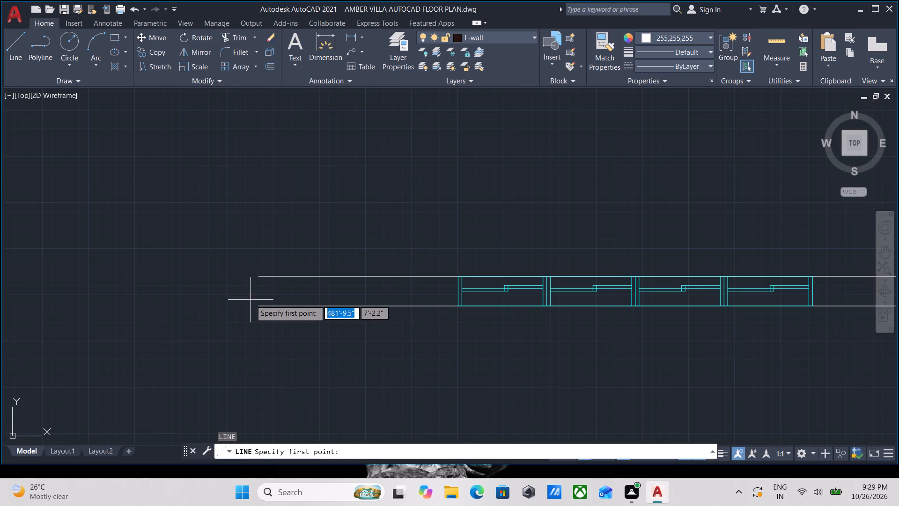
click(258, 308)
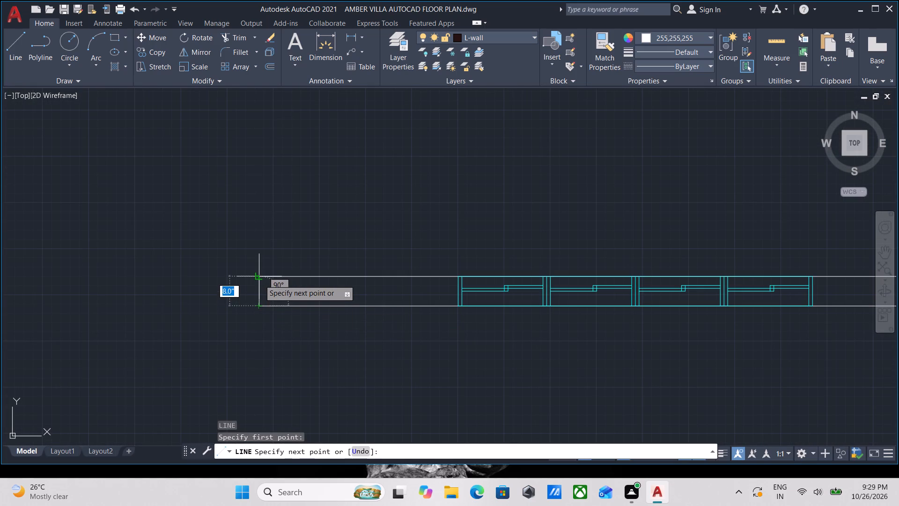
click(260, 278)
key(Escape)
Draw a 29'-4" vertical line from the southwest corner of the small western rooms to the south wall's west end.
scroll(260, 278, down, 4)
middle_drag(338, 223, 365, 267)
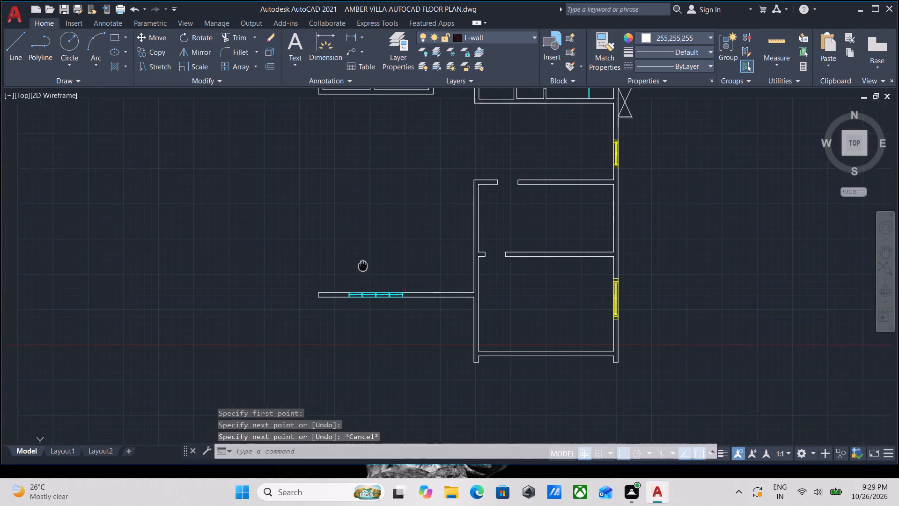
middle_drag(365, 267, 367, 269)
middle_drag(391, 268, 400, 321)
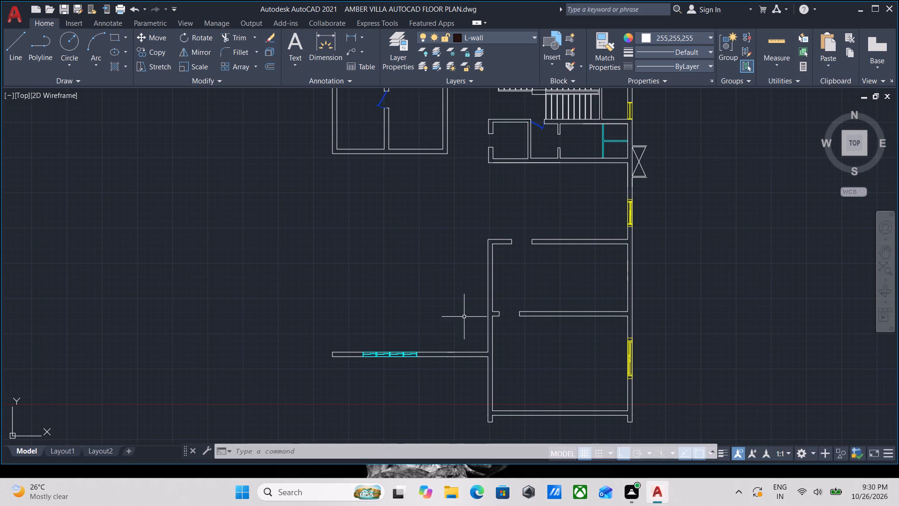
scroll(516, 319, down, 2)
scroll(511, 297, up, 1)
middle_drag(436, 283, 527, 273)
scroll(527, 273, up, 1)
middle_drag(485, 280, 513, 322)
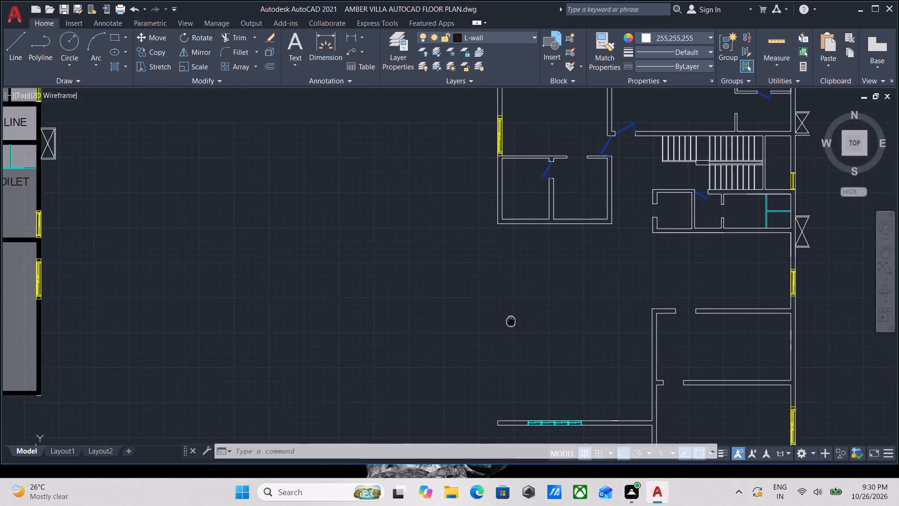
middle_drag(513, 322, 517, 326)
scroll(533, 309, down, 2)
middle_drag(533, 309, 545, 305)
scroll(613, 308, up, 1)
scroll(571, 313, up, 1)
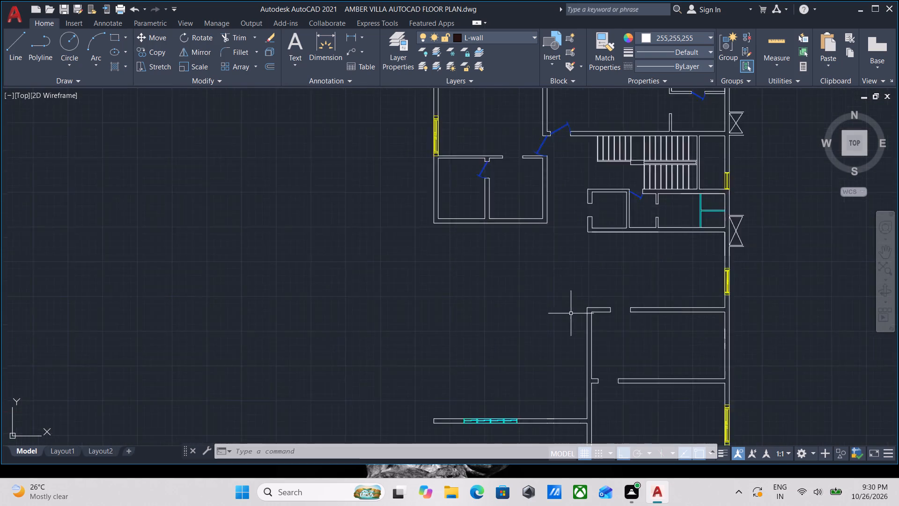
scroll(560, 309, up, 1)
scroll(485, 284, down, 2)
middle_drag(486, 284, 580, 268)
scroll(581, 268, up, 1)
key(l)
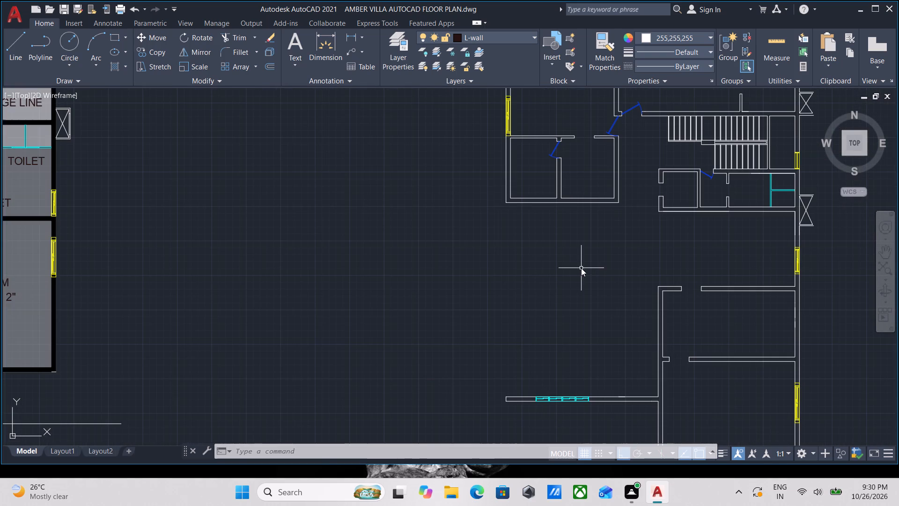
key(Return)
click(507, 204)
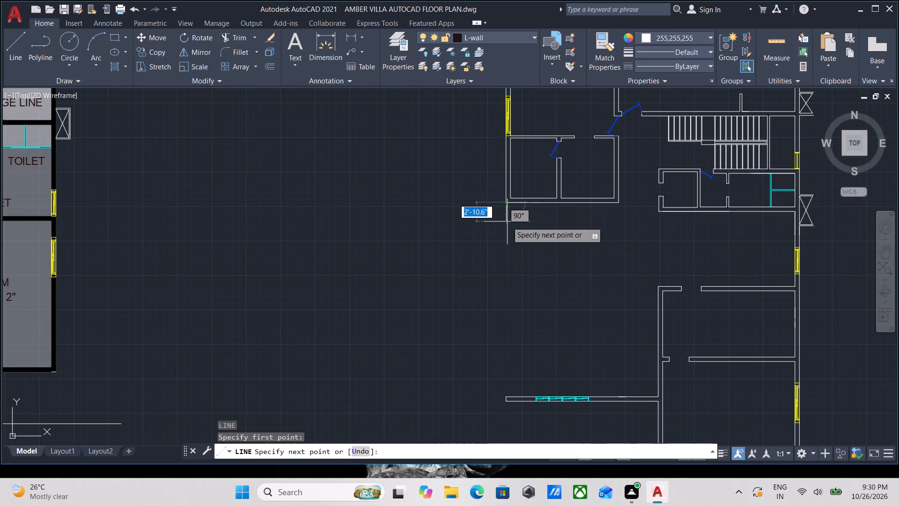
click(508, 398)
key(Escape)
Offset the new west wall line 8" east to form the wall's inner face.
drag(521, 351, 507, 339)
click(437, 286)
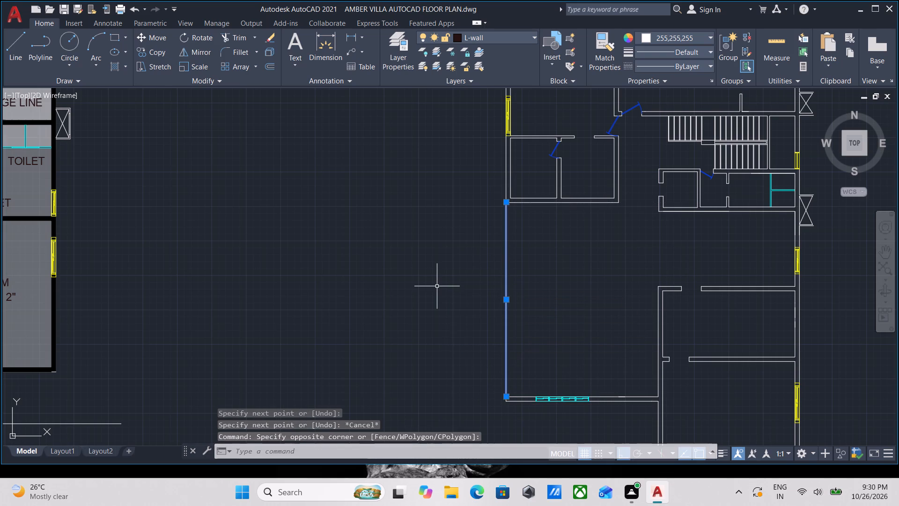
key(o)
key(Return)
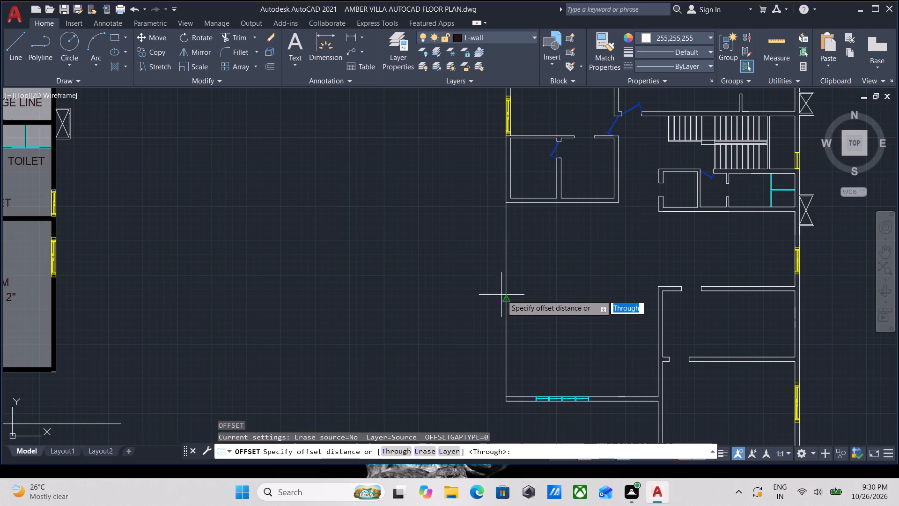
click(508, 299)
click(538, 296)
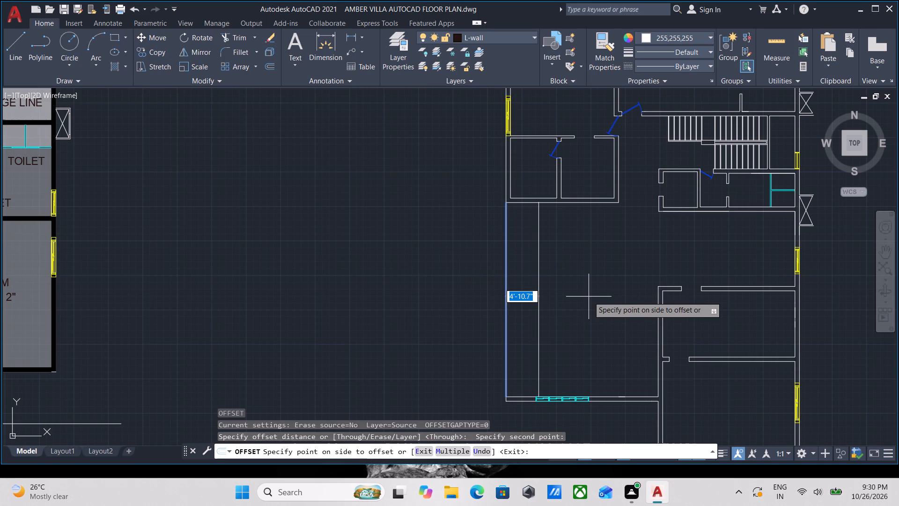
key(8)
key(shift+quotedbl)
key(shift+Return)
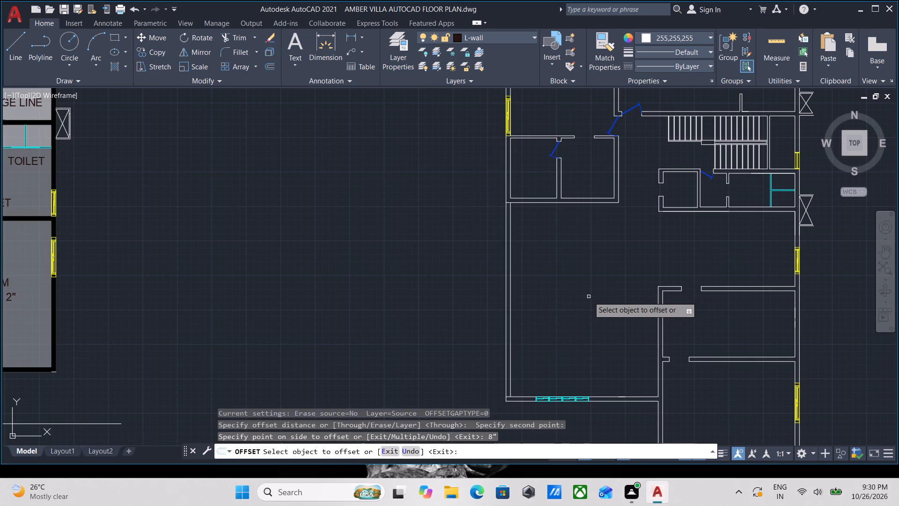
key(Escape)
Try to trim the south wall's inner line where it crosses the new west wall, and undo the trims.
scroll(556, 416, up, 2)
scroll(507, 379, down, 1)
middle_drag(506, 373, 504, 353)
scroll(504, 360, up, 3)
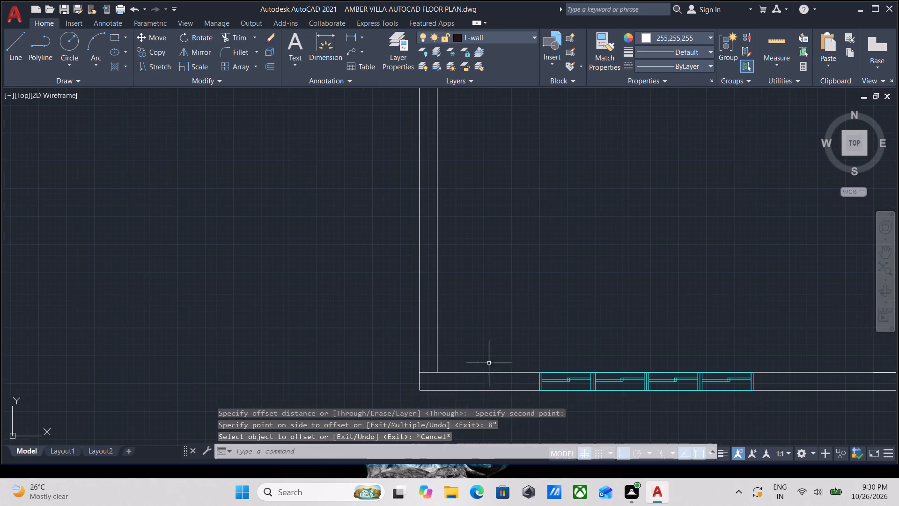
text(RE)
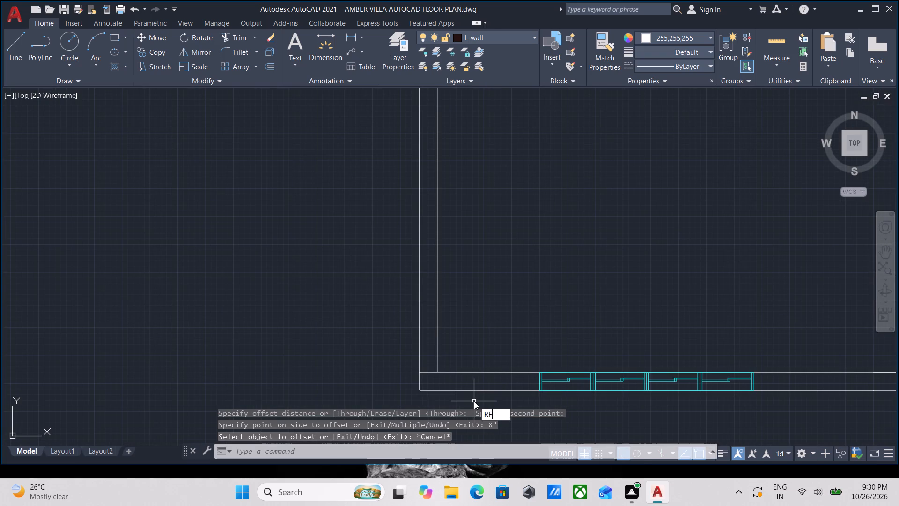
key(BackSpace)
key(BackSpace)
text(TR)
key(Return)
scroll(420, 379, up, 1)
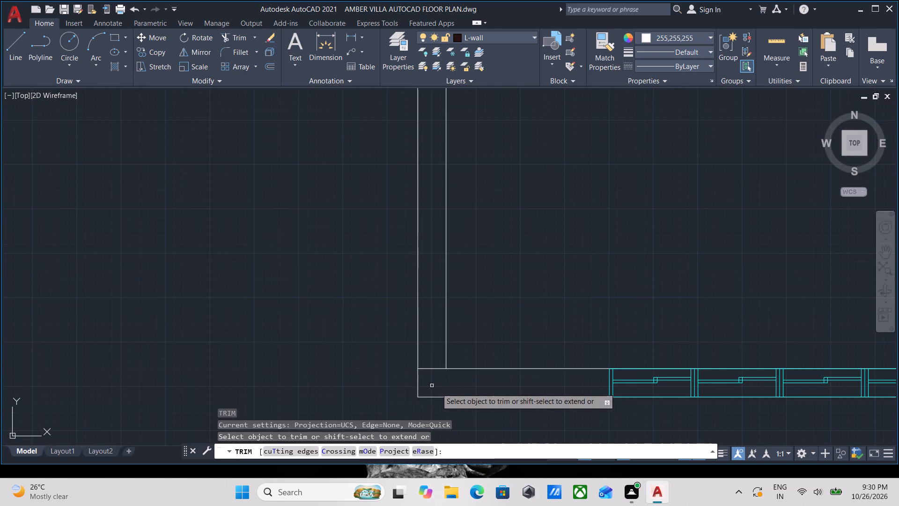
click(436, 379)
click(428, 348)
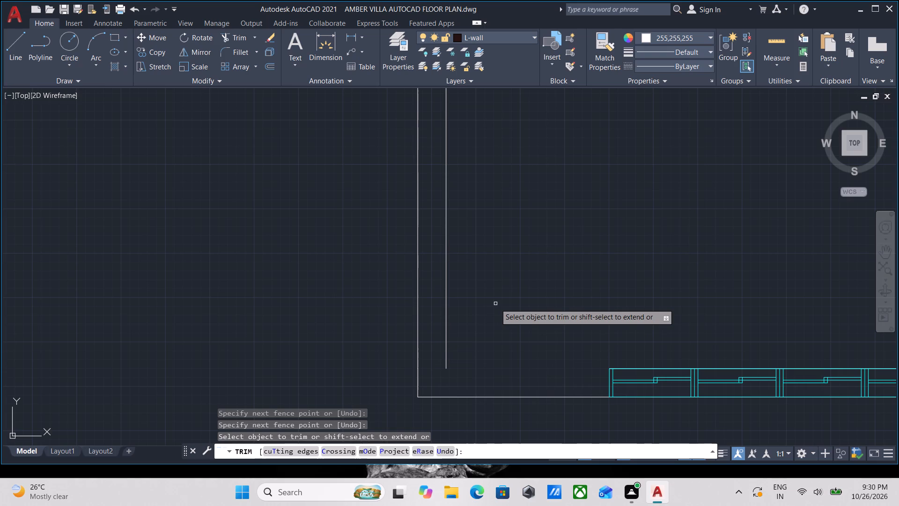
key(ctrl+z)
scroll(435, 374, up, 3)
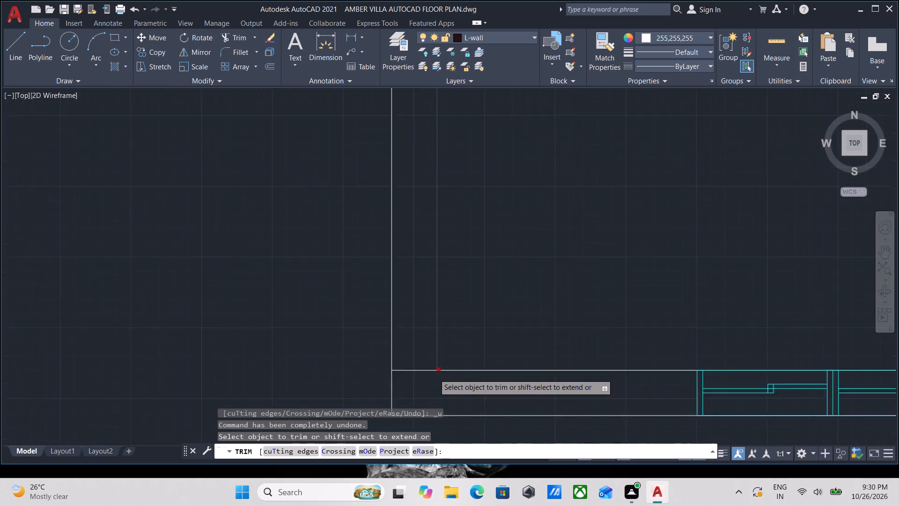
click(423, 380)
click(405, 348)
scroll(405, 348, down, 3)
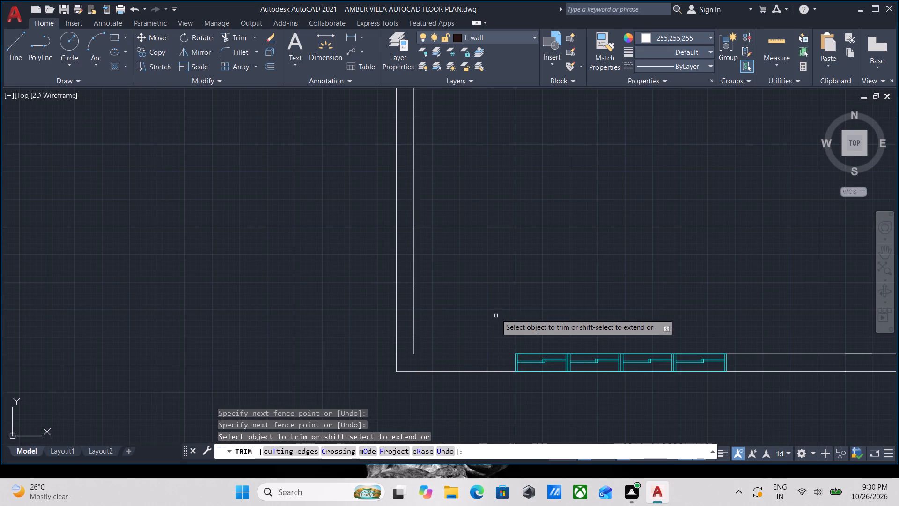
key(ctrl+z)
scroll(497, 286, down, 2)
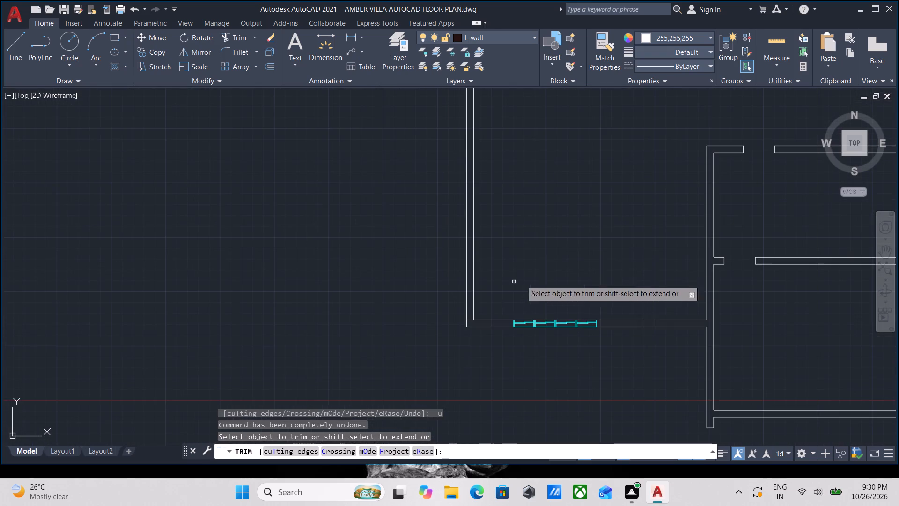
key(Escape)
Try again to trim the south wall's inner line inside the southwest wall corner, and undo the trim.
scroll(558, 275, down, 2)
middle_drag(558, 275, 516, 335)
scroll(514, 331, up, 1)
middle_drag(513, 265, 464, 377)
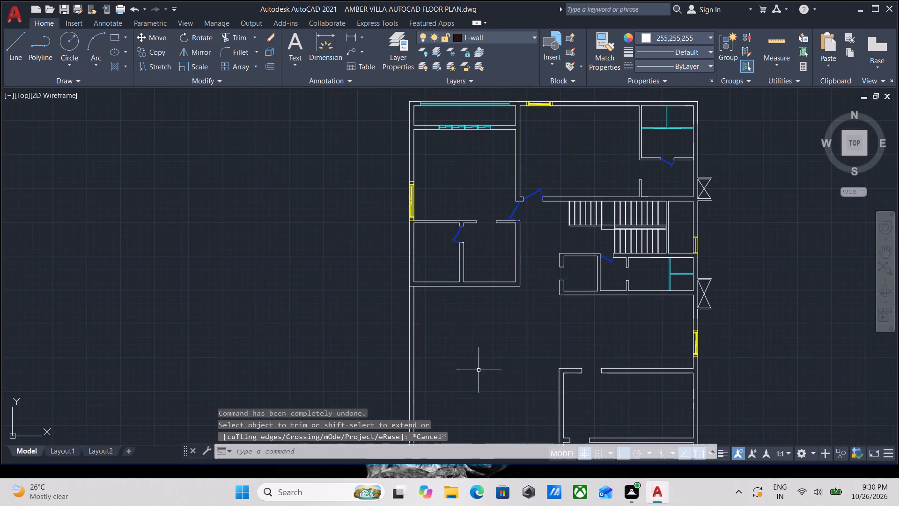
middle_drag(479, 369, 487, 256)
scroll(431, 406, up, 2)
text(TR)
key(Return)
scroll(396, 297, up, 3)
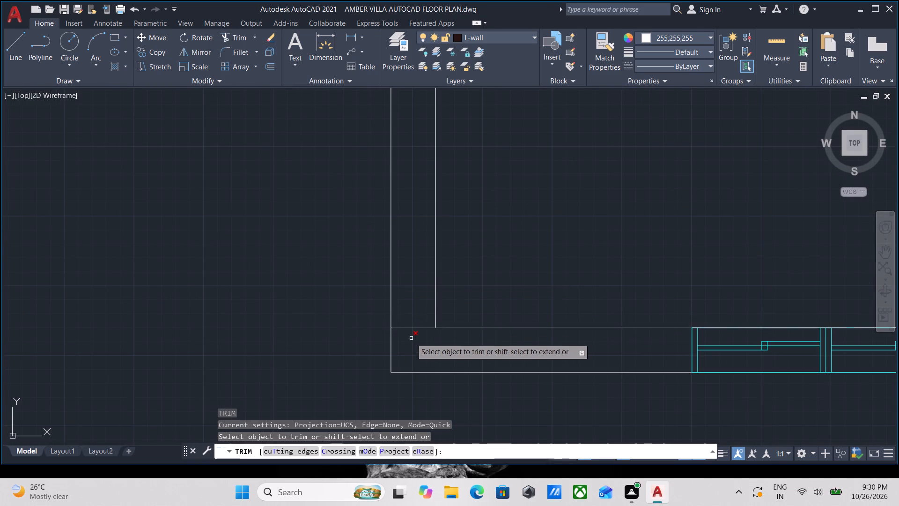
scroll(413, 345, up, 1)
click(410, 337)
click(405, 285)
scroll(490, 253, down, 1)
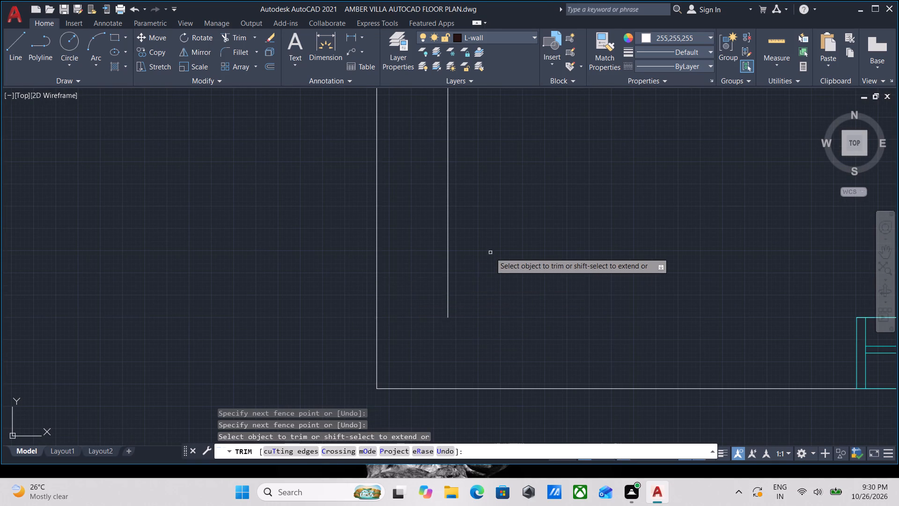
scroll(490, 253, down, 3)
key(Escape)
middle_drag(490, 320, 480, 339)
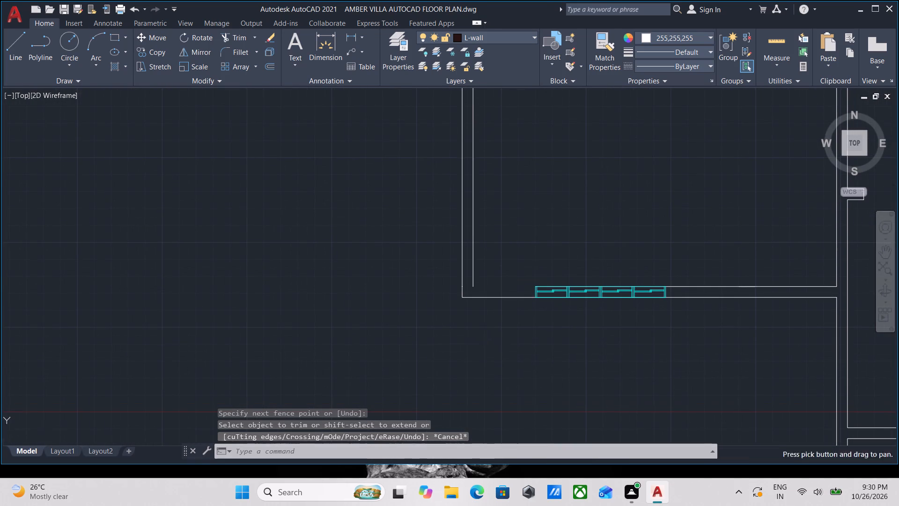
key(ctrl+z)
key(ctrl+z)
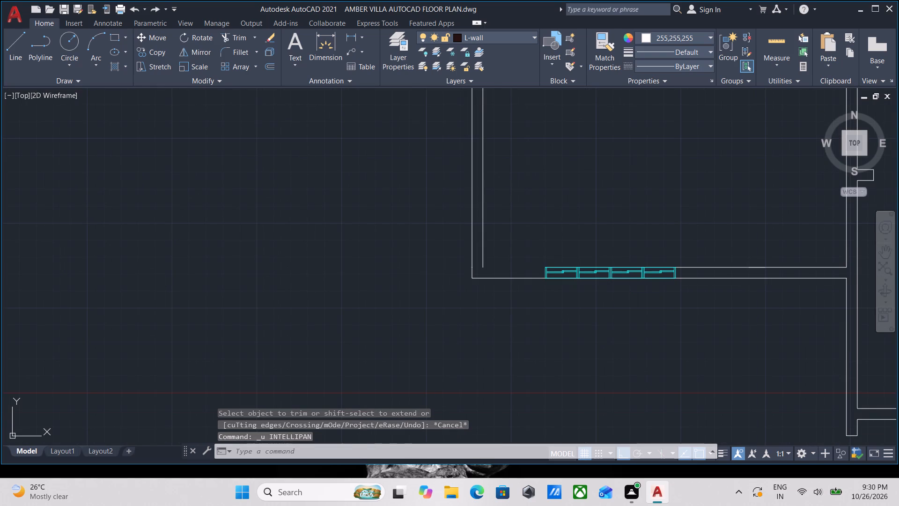
Shorten the south wall's inner line by stretching its west endpoint to the west wall's inner face.
scroll(407, 300, up, 3)
click(379, 299)
click(368, 279)
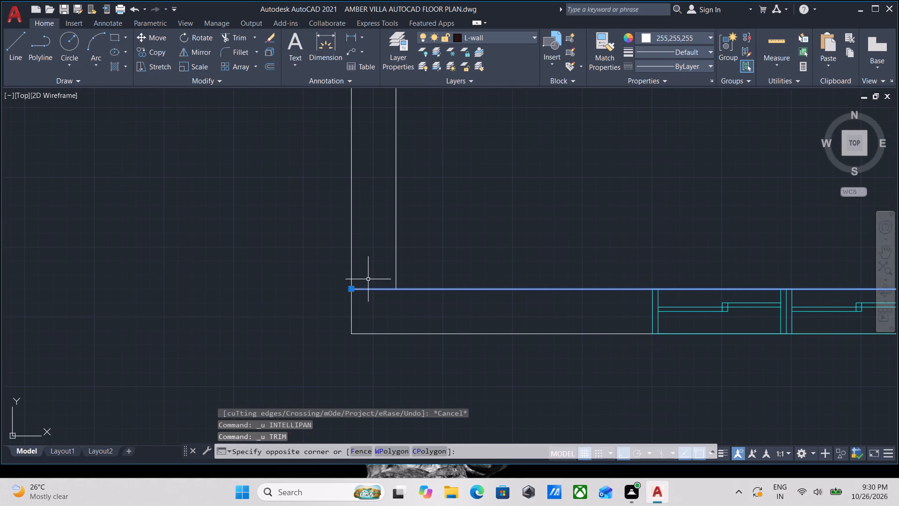
middle_drag(372, 289, 382, 293)
scroll(353, 299, up, 2)
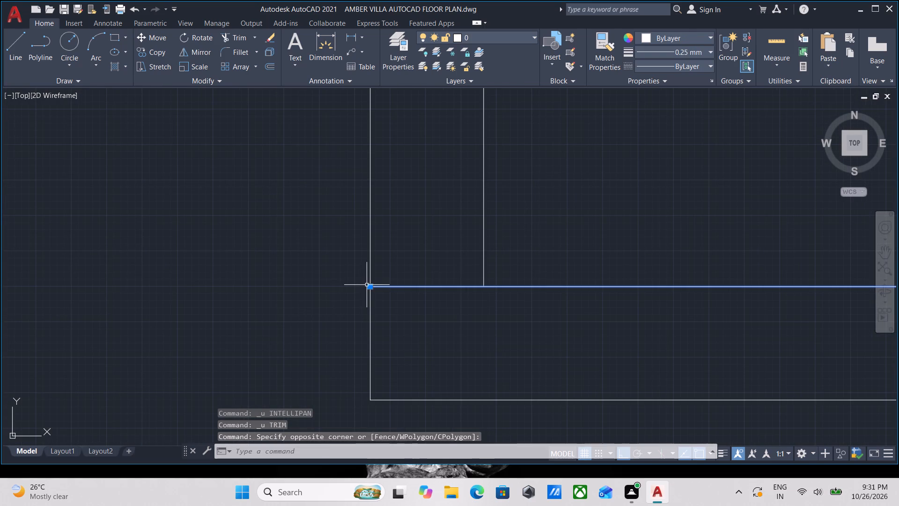
click(369, 285)
click(485, 286)
scroll(485, 286, down, 7)
key(Escape)
middle_drag(560, 245, 460, 341)
key(Escape)
Change the linetype of the east line of each tread pair in both long east stair flights to HIDDEN.
scroll(703, 347, down, 1)
middle_drag(703, 347, 702, 347)
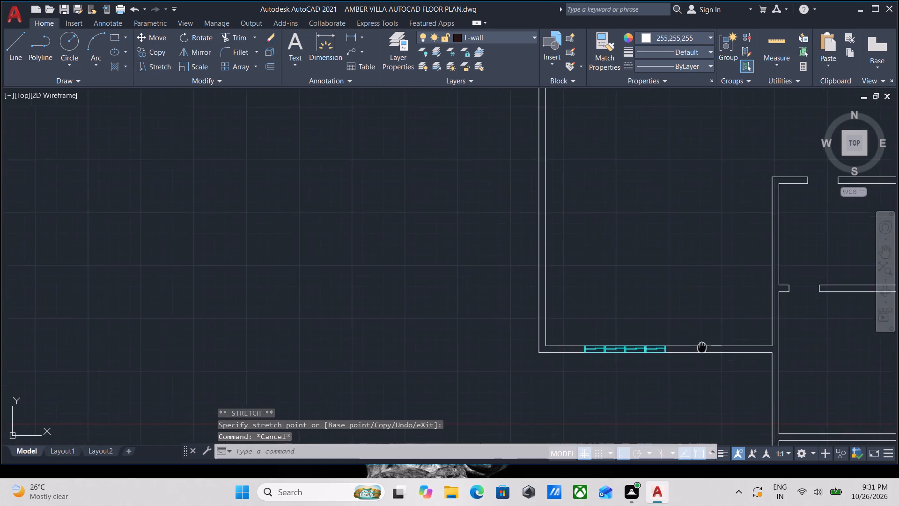
middle_drag(702, 347, 493, 401)
middle_drag(474, 317, 357, 339)
scroll(376, 309, down, 2)
middle_drag(379, 295, 397, 344)
scroll(443, 252, up, 1)
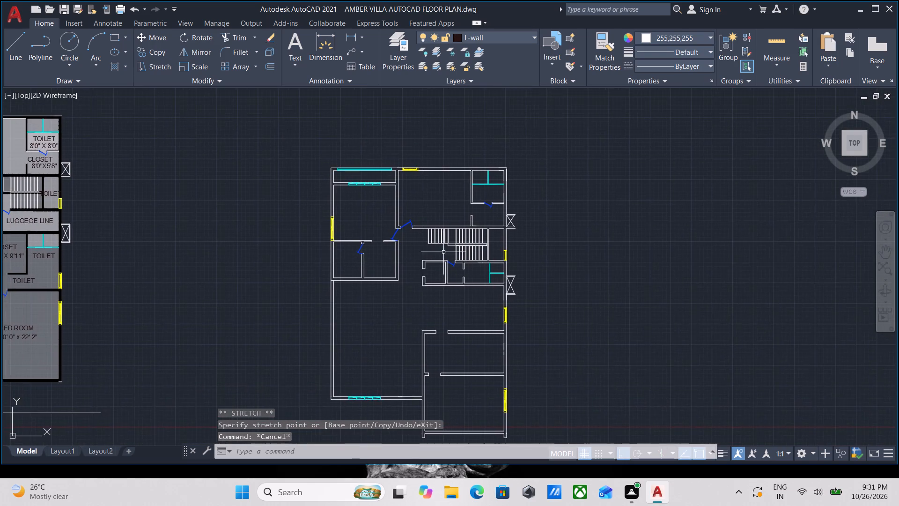
scroll(444, 251, up, 2)
middle_drag(433, 243, 479, 305)
scroll(442, 237, up, 3)
scroll(472, 266, down, 3)
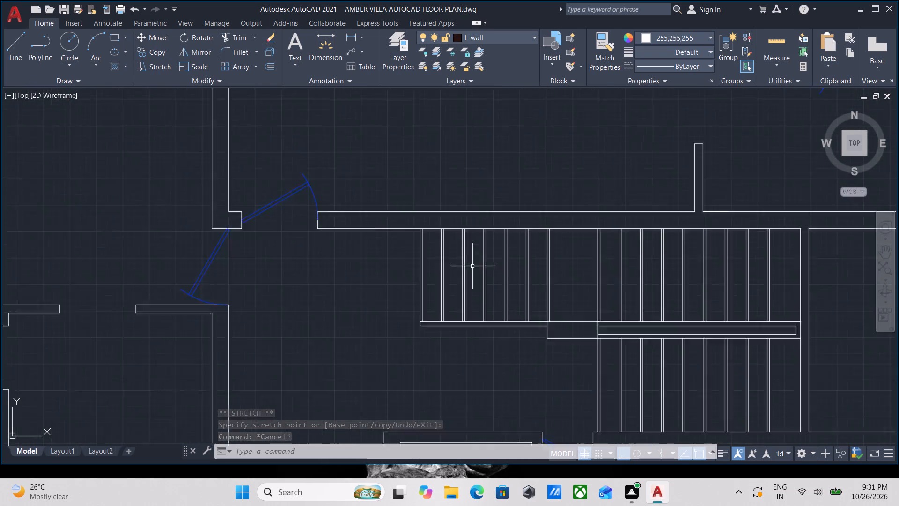
middle_drag(464, 266, 285, 260)
scroll(479, 358, up, 5)
click(473, 335)
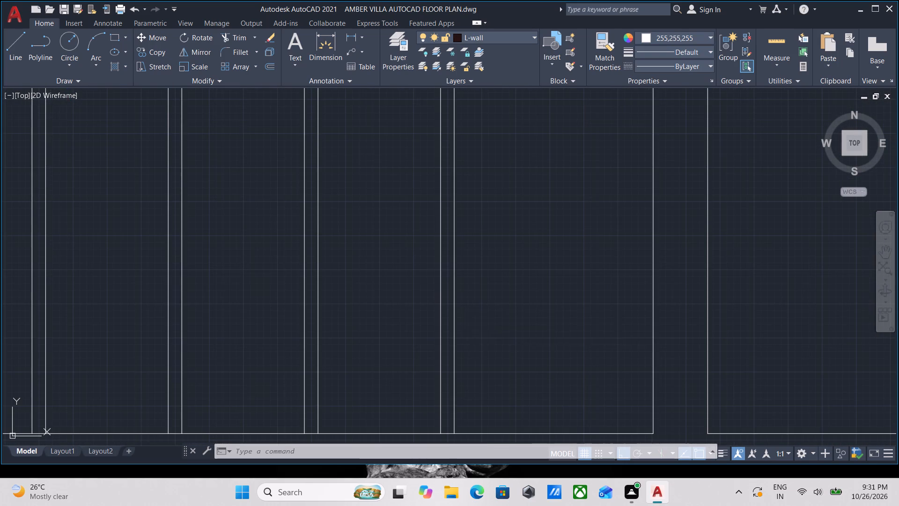
click(453, 294)
middle_drag(329, 293, 432, 320)
click(432, 320)
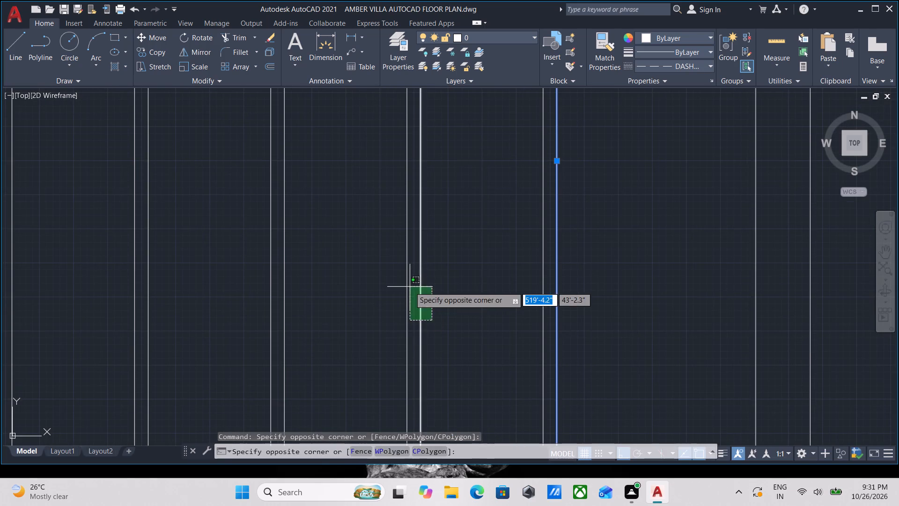
click(410, 287)
scroll(266, 275, down, 1)
middle_drag(266, 275, 375, 290)
scroll(375, 290, up, 1)
drag(417, 313, 413, 310)
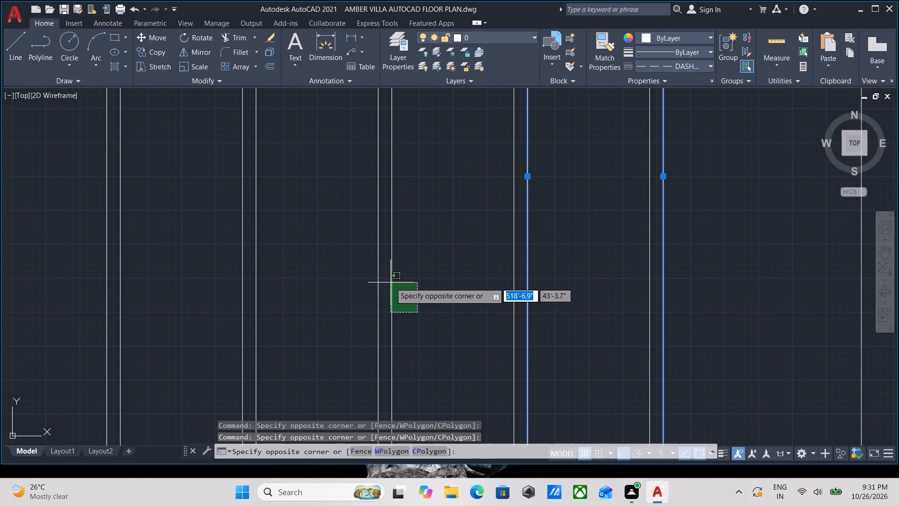
click(391, 283)
middle_drag(317, 279, 486, 321)
scroll(486, 321, up, 1)
drag(482, 321, 477, 321)
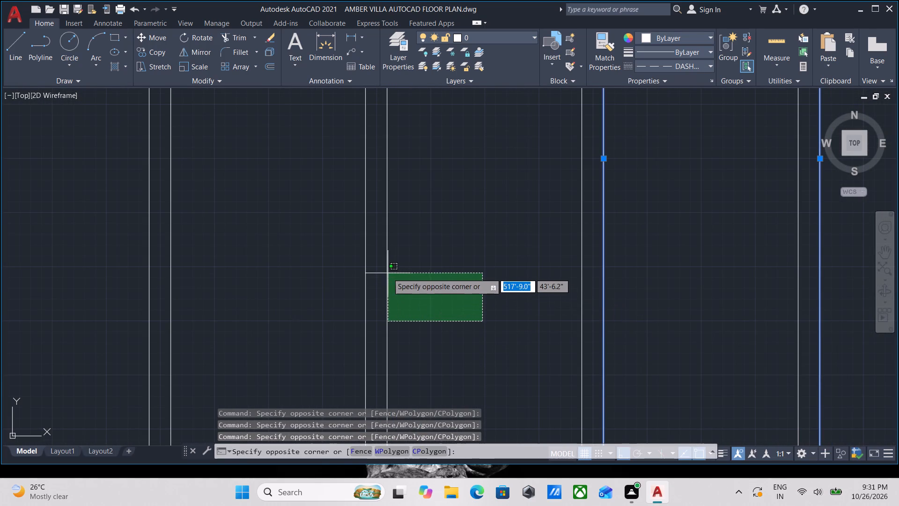
click(385, 271)
scroll(285, 264, down, 1)
middle_drag(285, 264, 468, 283)
click(431, 298)
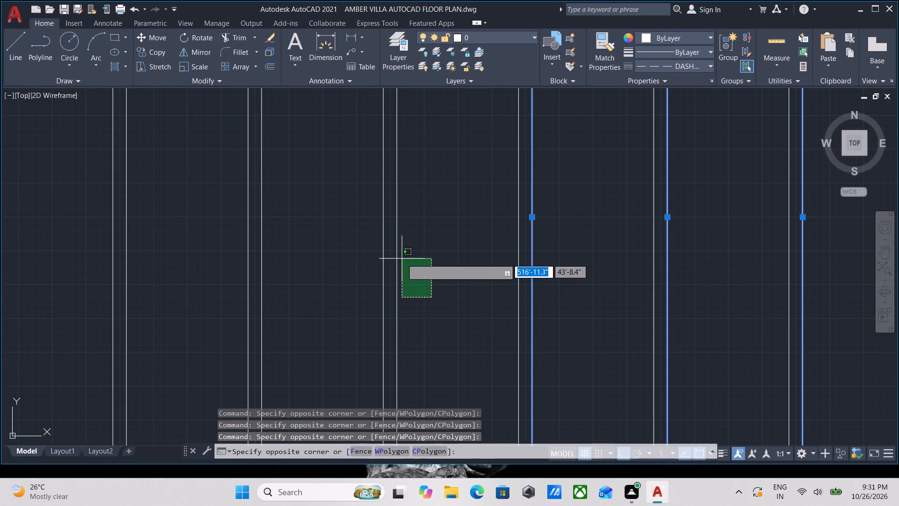
click(394, 253)
middle_drag(222, 249, 363, 282)
click(417, 316)
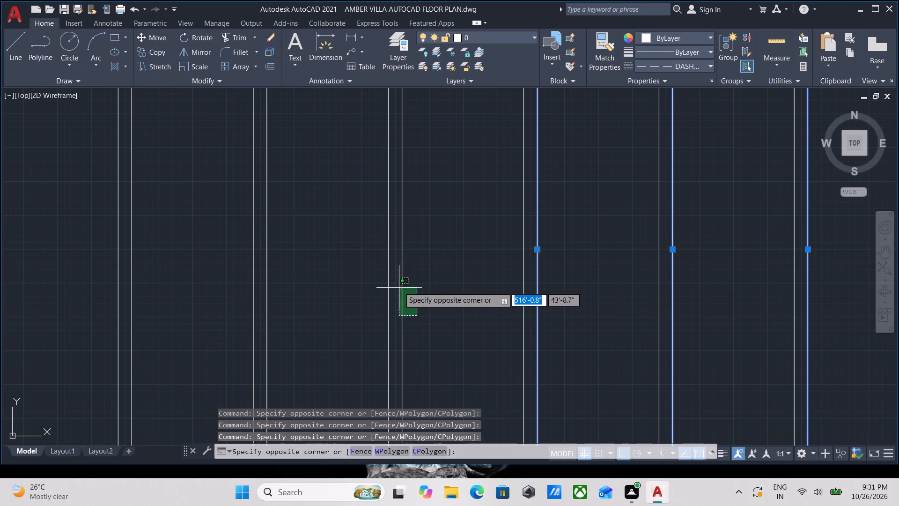
click(399, 287)
middle_drag(295, 273, 429, 290)
click(427, 292)
click(392, 259)
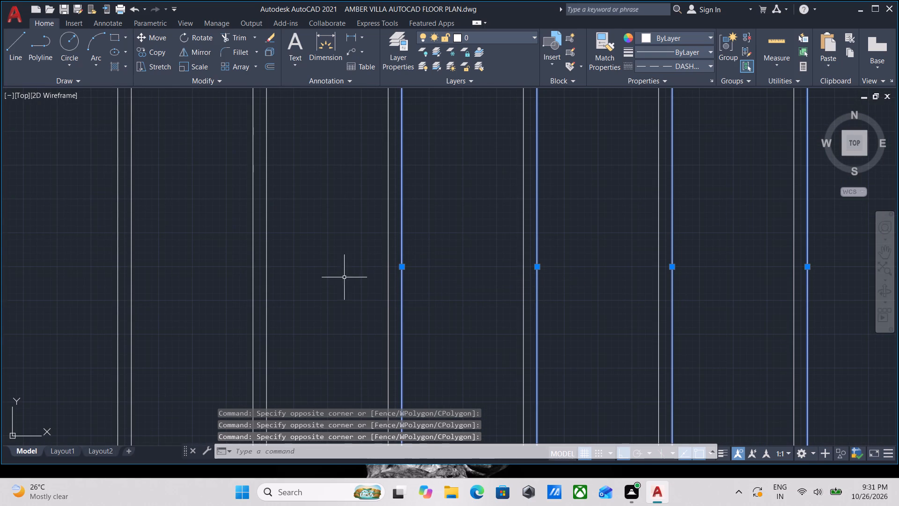
click(289, 290)
click(256, 259)
middle_drag(216, 257, 450, 314)
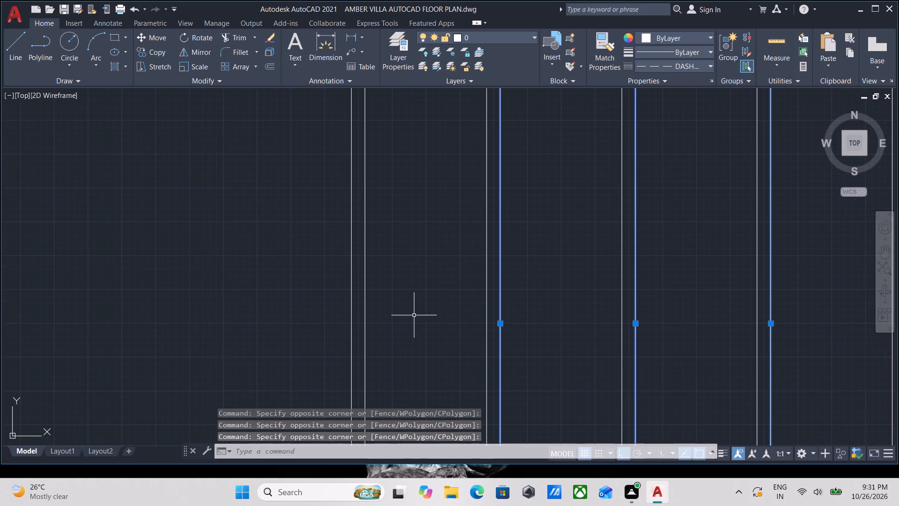
click(374, 311)
click(363, 271)
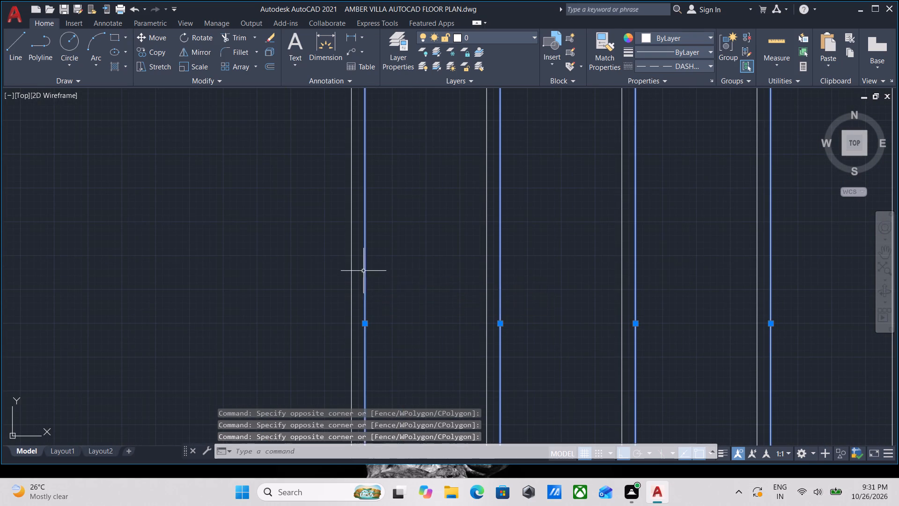
scroll(376, 260, down, 2)
middle_drag(376, 266, 394, 421)
scroll(401, 409, up, 1)
scroll(399, 255, up, 2)
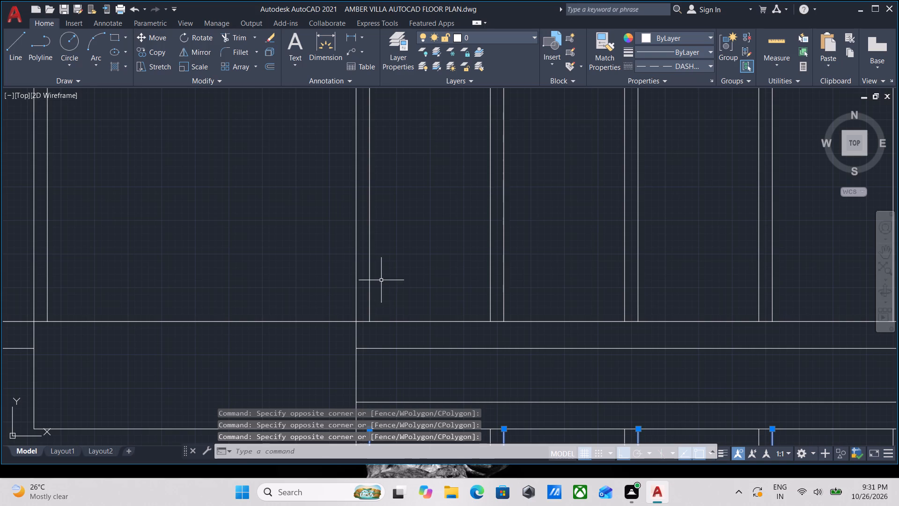
click(372, 266)
click(365, 245)
middle_drag(431, 254, 347, 283)
click(450, 288)
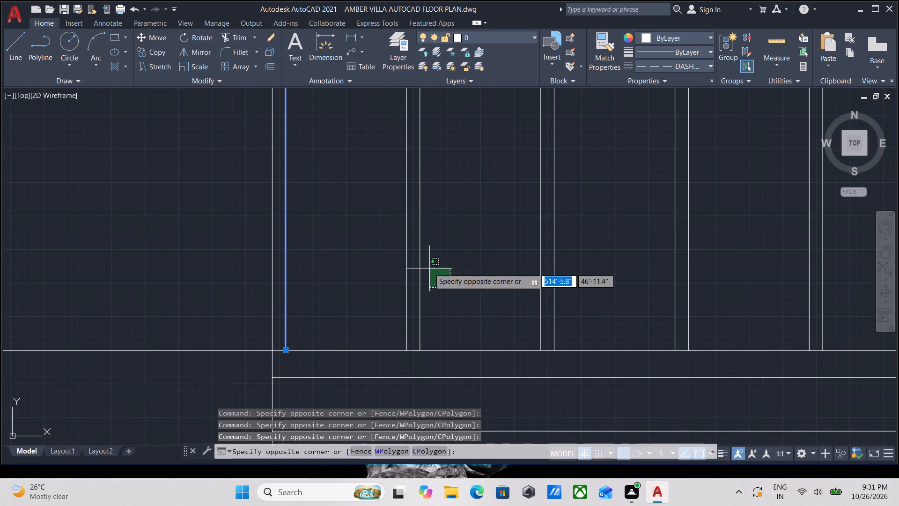
click(415, 247)
scroll(533, 274, down, 1)
middle_drag(533, 274, 463, 280)
scroll(463, 280, up, 1)
click(500, 296)
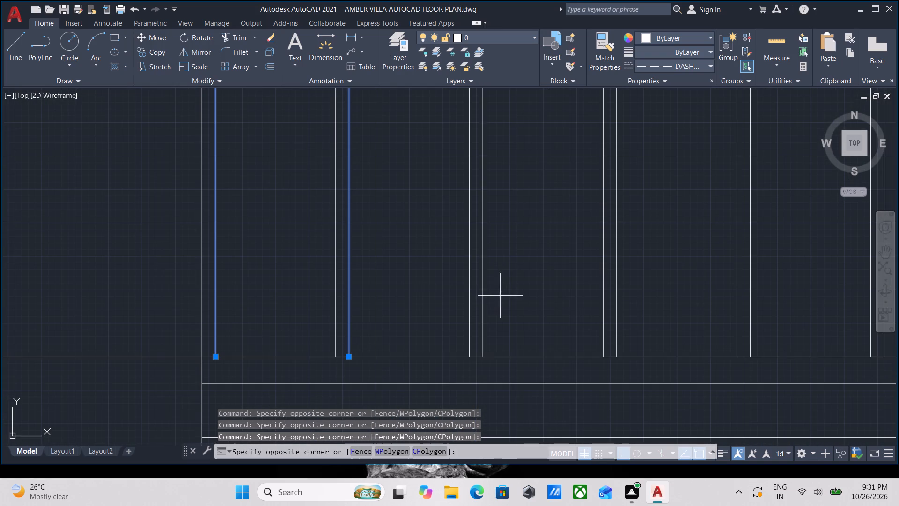
click(476, 257)
scroll(534, 260, down, 1)
middle_drag(529, 265, 377, 312)
click(436, 310)
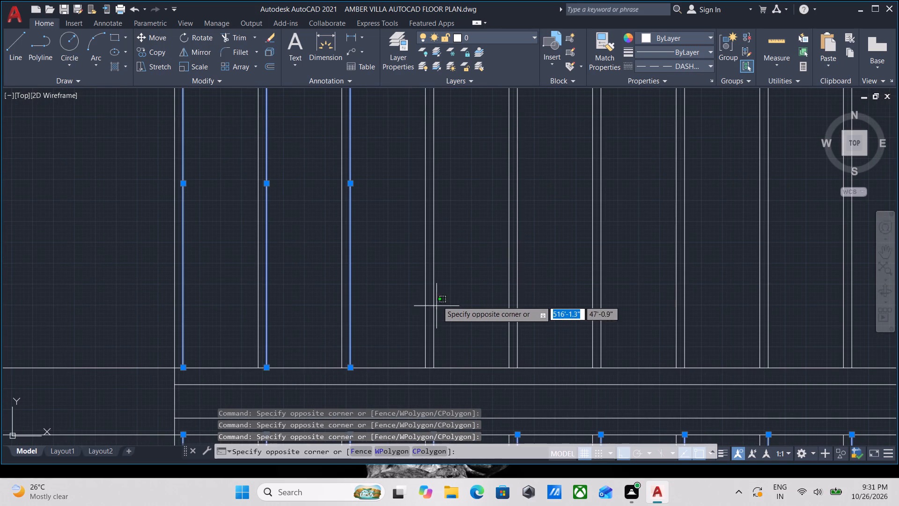
click(431, 273)
middle_drag(437, 273, 326, 285)
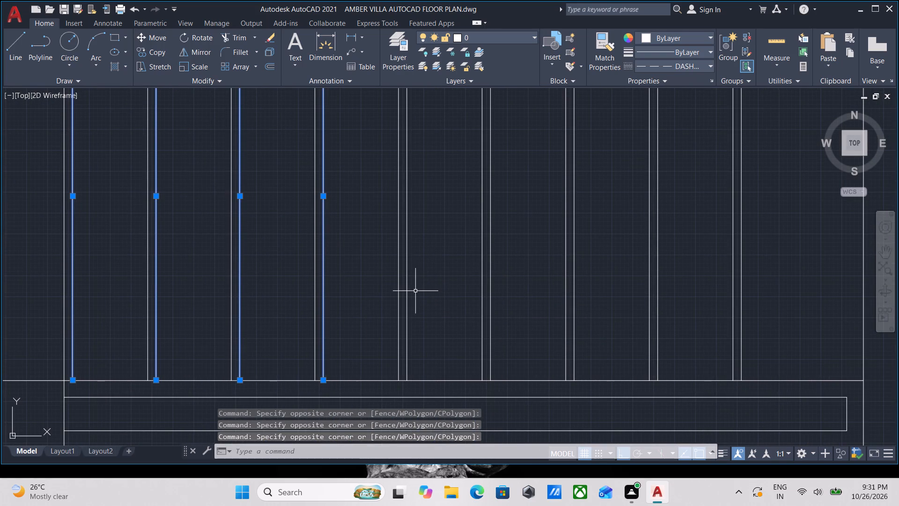
click(416, 291)
click(403, 257)
middle_drag(456, 266, 360, 310)
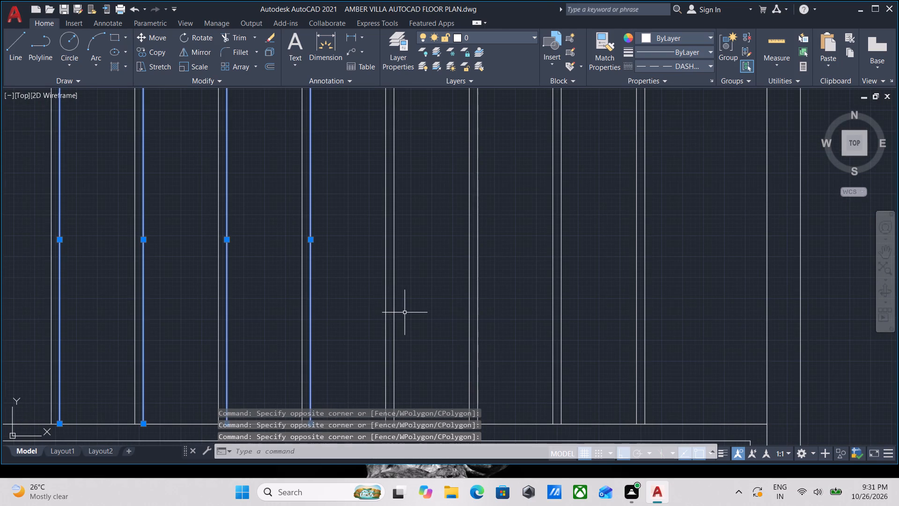
click(405, 313)
click(394, 276)
click(396, 295)
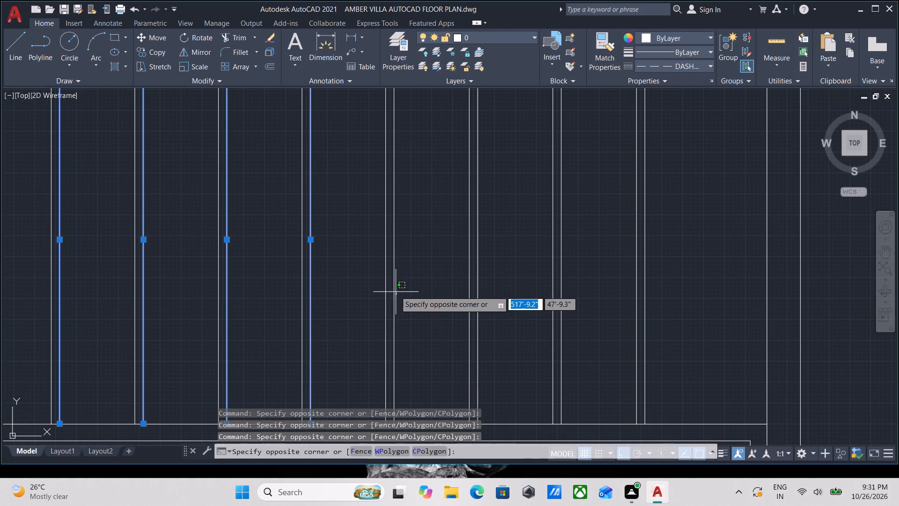
click(391, 263)
middle_drag(458, 274, 406, 296)
scroll(428, 306, up, 1)
click(428, 308)
click(415, 272)
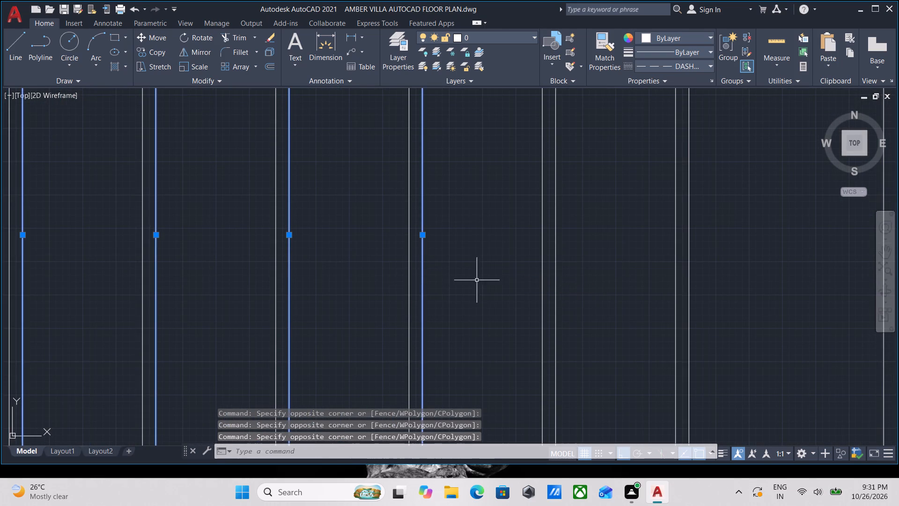
middle_drag(580, 293, 519, 304)
click(519, 322)
click(492, 281)
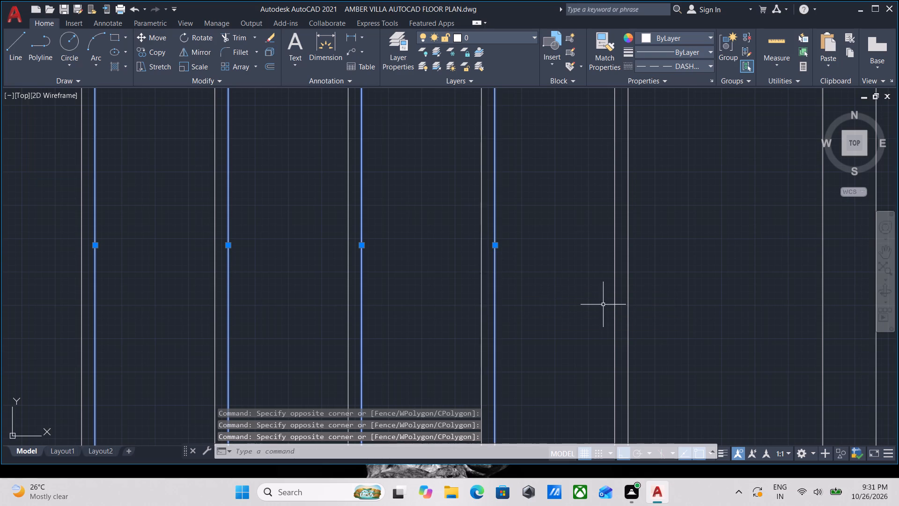
click(658, 333)
click(622, 290)
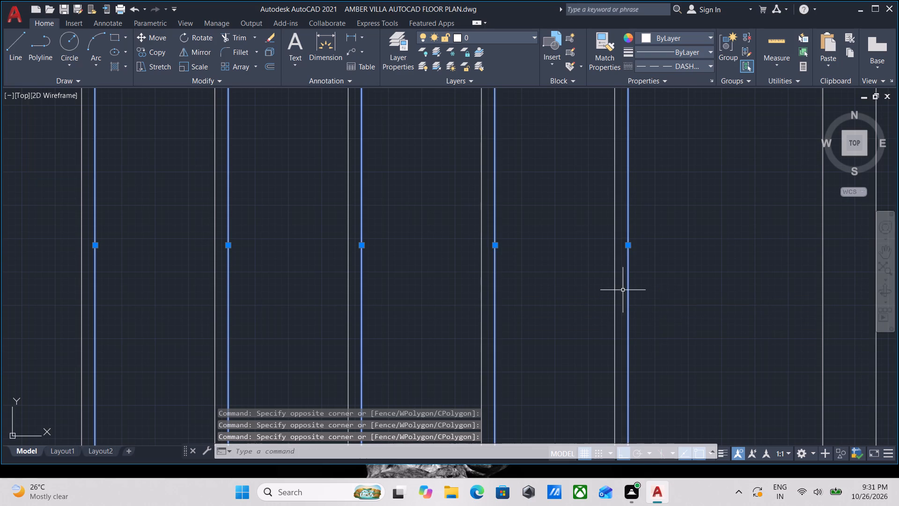
scroll(687, 295, down, 1)
middle_drag(670, 301, 514, 298)
scroll(575, 305, down, 2)
middle_drag(553, 310, 557, 306)
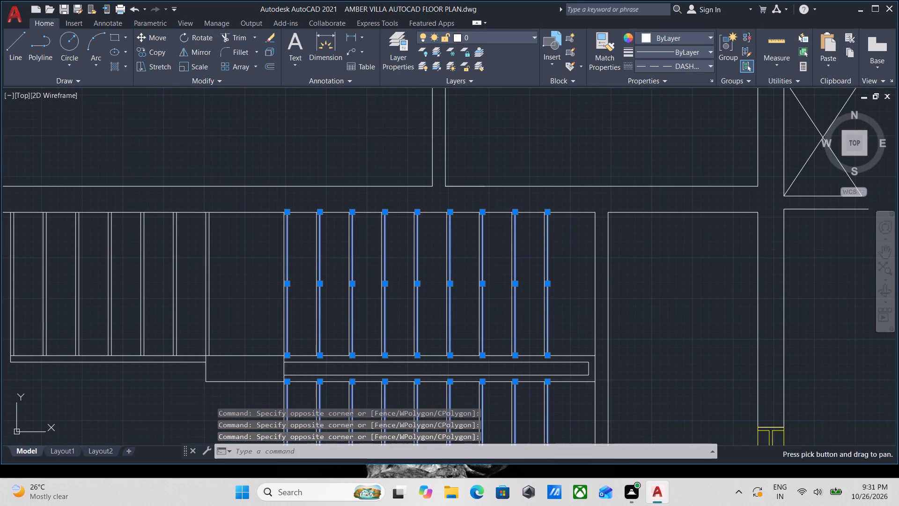
click(705, 72)
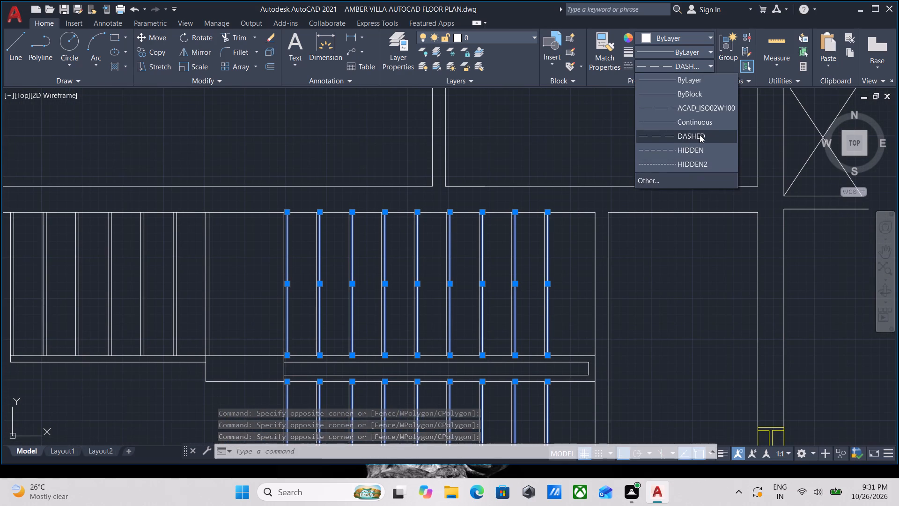
click(693, 149)
scroll(429, 286, up, 2)
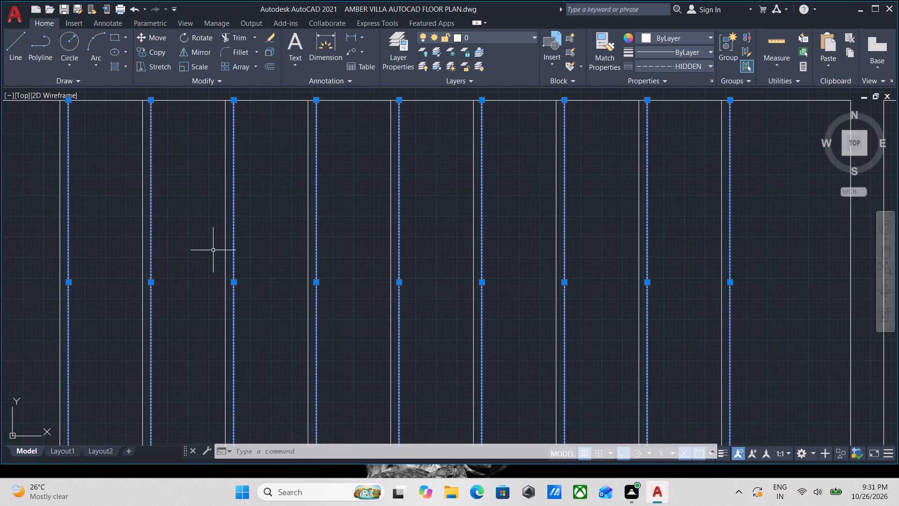
key(Escape)
Change the linetype of the east line of each tread pair in the short west stair flight to HIDDEN2.
scroll(207, 250, down, 1)
middle_drag(207, 250, 458, 177)
middle_drag(283, 183, 356, 196)
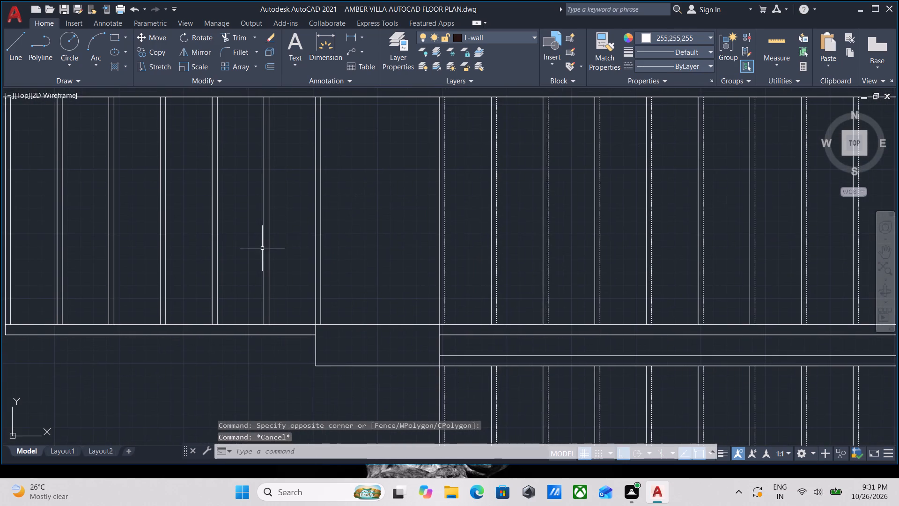
scroll(264, 252, up, 2)
click(415, 334)
click(398, 285)
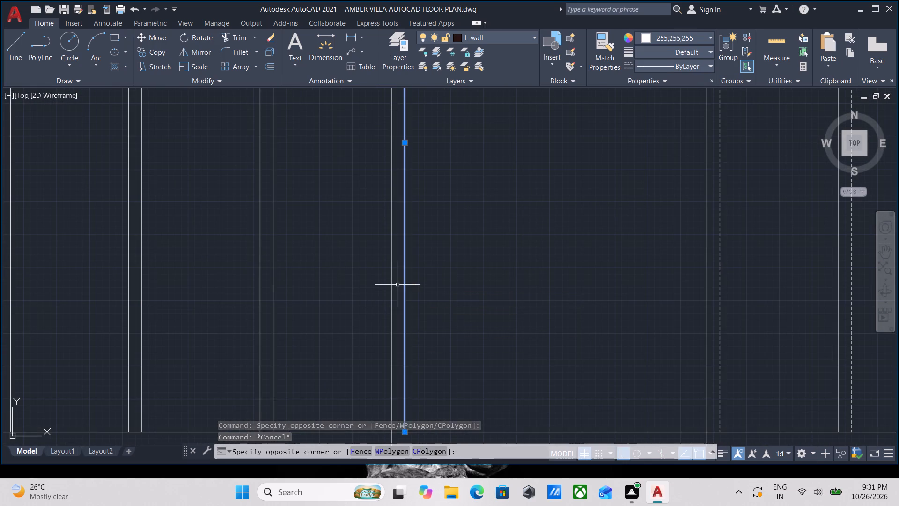
middle_drag(330, 276, 464, 235)
drag(431, 281, 427, 274)
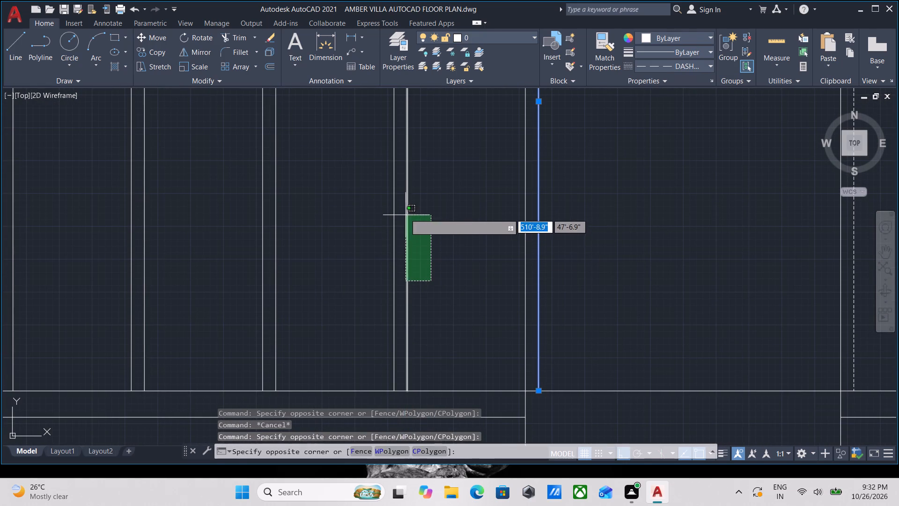
click(405, 209)
middle_drag(327, 254, 422, 234)
click(388, 257)
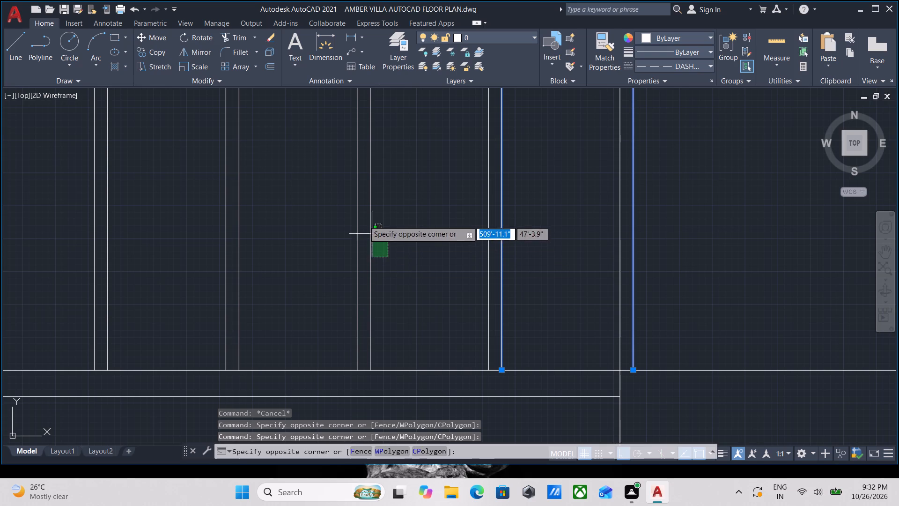
click(369, 210)
middle_drag(316, 214, 417, 222)
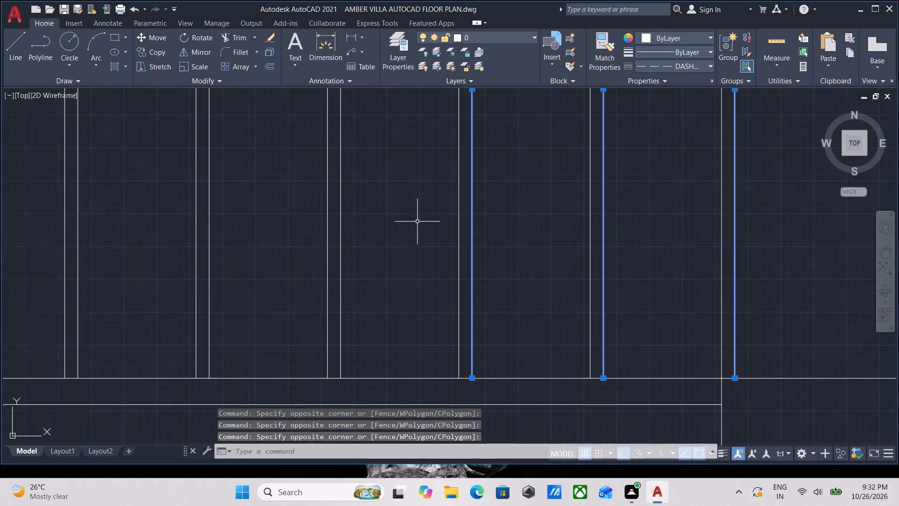
click(354, 286)
click(335, 215)
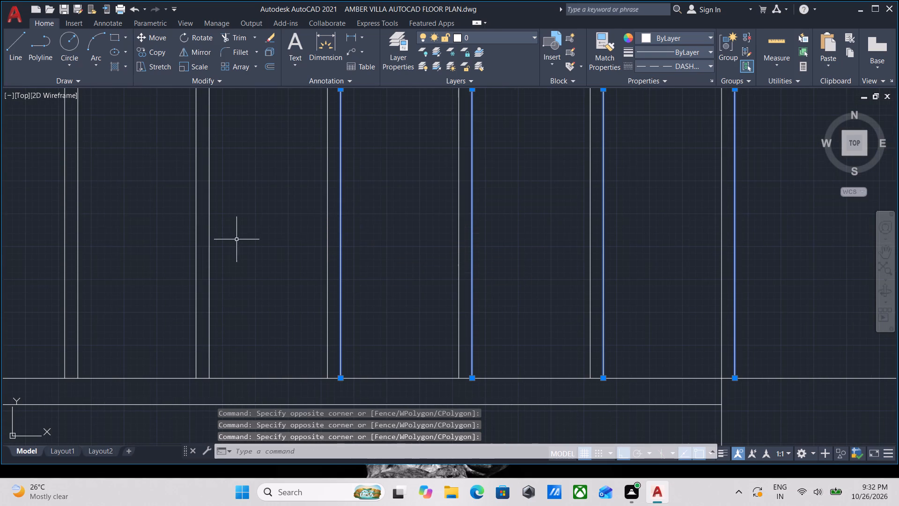
middle_drag(238, 238, 340, 230)
click(339, 233)
click(307, 180)
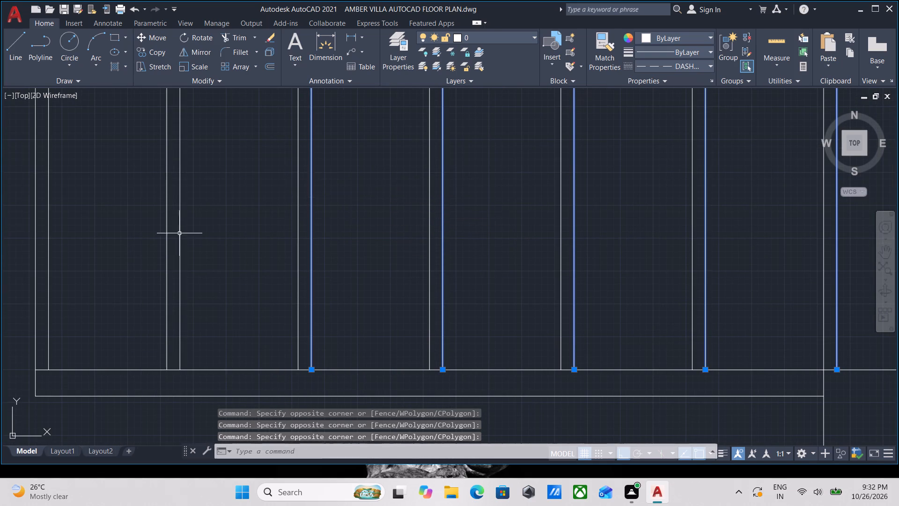
middle_drag(203, 249, 321, 268)
drag(321, 275, 317, 270)
click(294, 216)
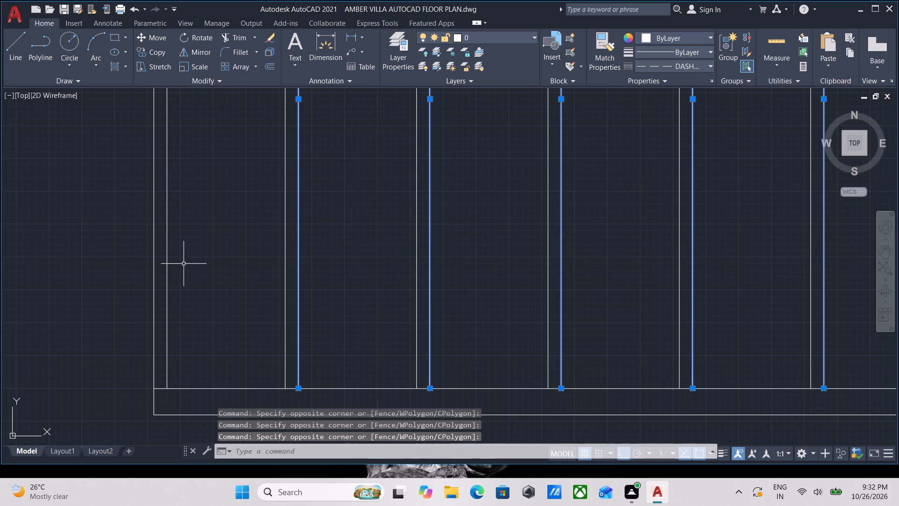
click(176, 267)
click(165, 226)
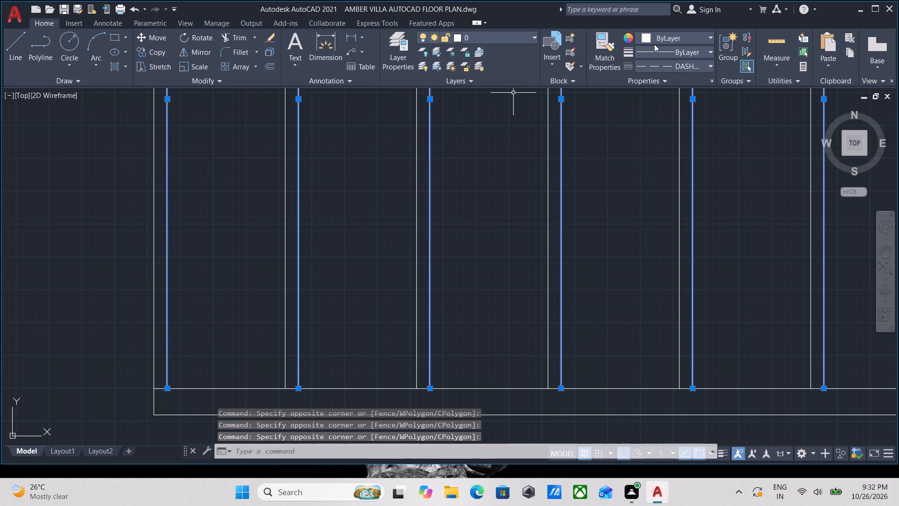
click(704, 63)
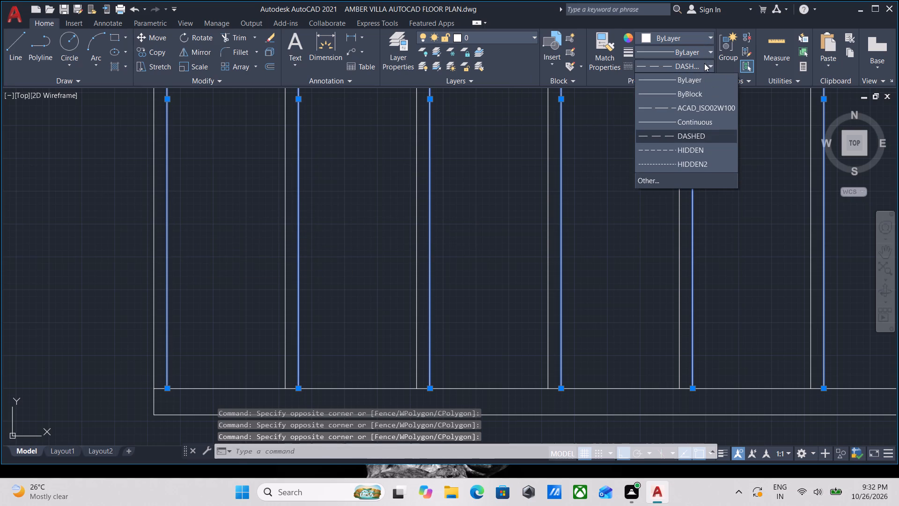
click(693, 164)
scroll(628, 160, down, 2)
middle_drag(645, 172, 699, 240)
scroll(698, 235, down, 1)
middle_drag(697, 239, 630, 342)
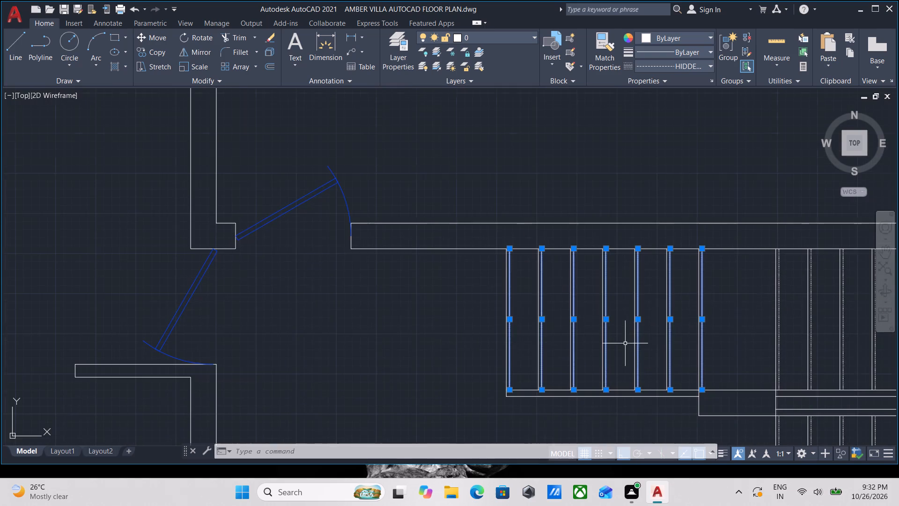
scroll(648, 319, down, 1)
key(Escape)
Erase the three boundary lines on the south, west and north sides around the labelled floor plan.
middle_drag(685, 334, 553, 170)
scroll(643, 306, up, 2)
scroll(603, 258, down, 2)
middle_drag(603, 258, 549, 212)
scroll(501, 222, down, 3)
middle_drag(452, 229, 536, 224)
middle_drag(457, 238, 562, 242)
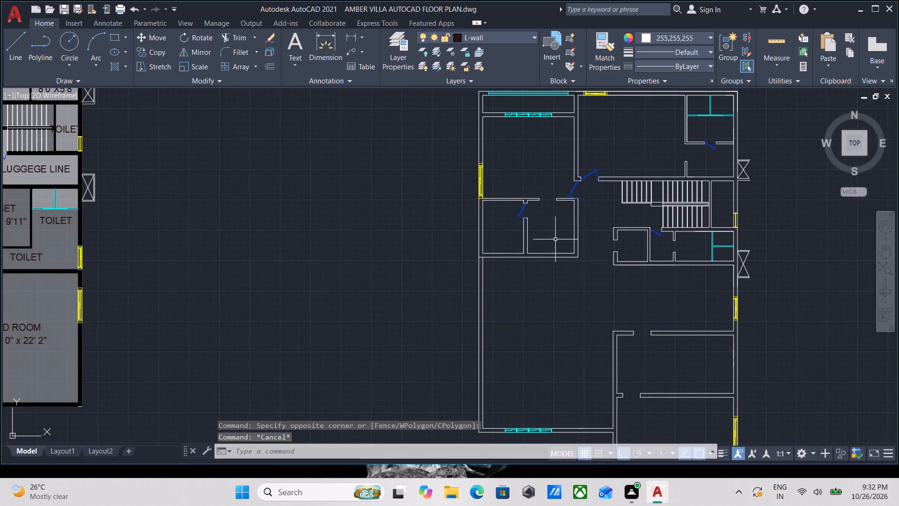
scroll(551, 237, down, 2)
middle_drag(551, 237, 549, 206)
scroll(549, 206, down, 1)
middle_drag(549, 208, 549, 210)
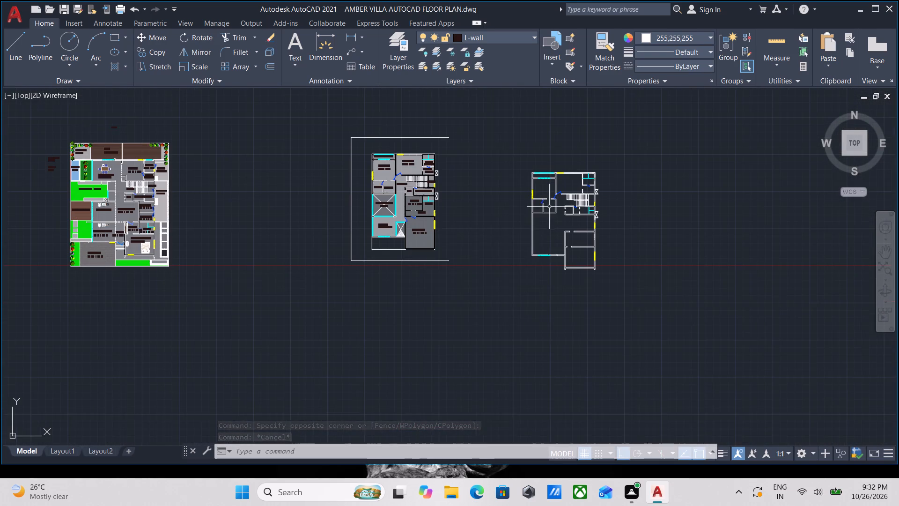
middle_drag(549, 210, 551, 218)
scroll(426, 265, up, 2)
drag(510, 266, 494, 282)
click(420, 307)
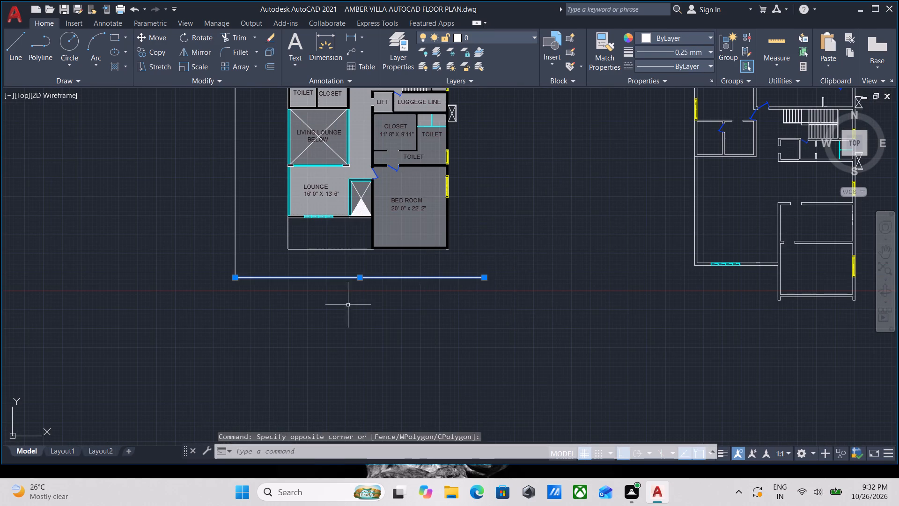
scroll(236, 253, up, 2)
drag(243, 259, 225, 235)
click(147, 163)
scroll(147, 163, down, 2)
middle_drag(147, 163, 217, 291)
middle_drag(224, 152, 258, 299)
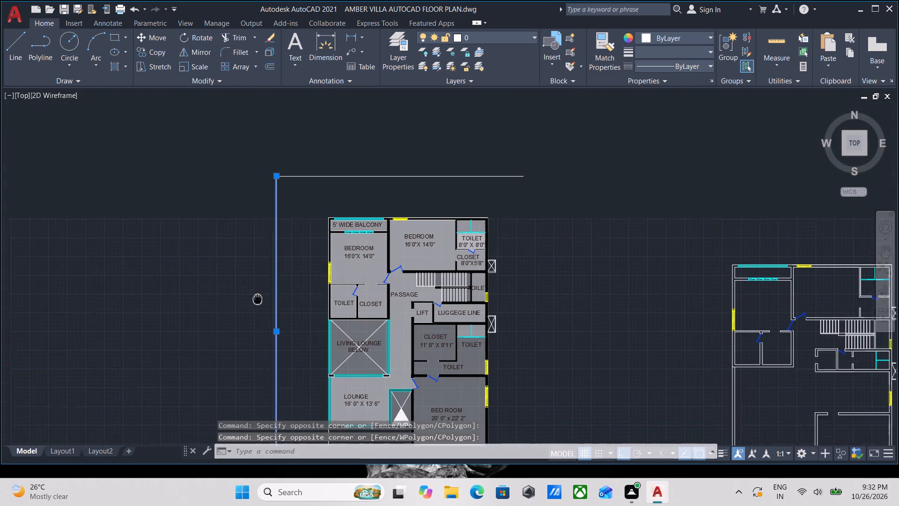
drag(358, 218, 354, 209)
click(291, 129)
right_click(291, 129)
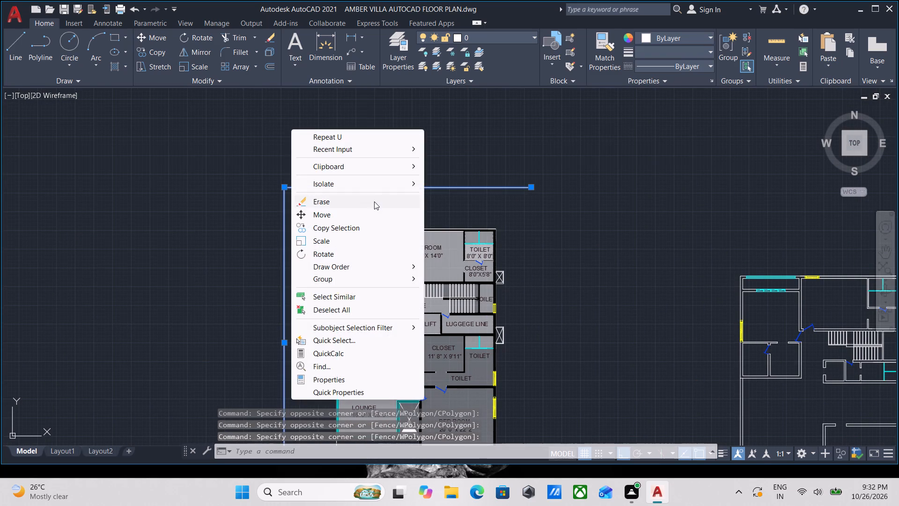
click(362, 201)
Compare the southern rooms of the copied plan with the labelled floor plan.
scroll(427, 194, down, 2)
scroll(524, 322, up, 2)
scroll(404, 278, up, 1)
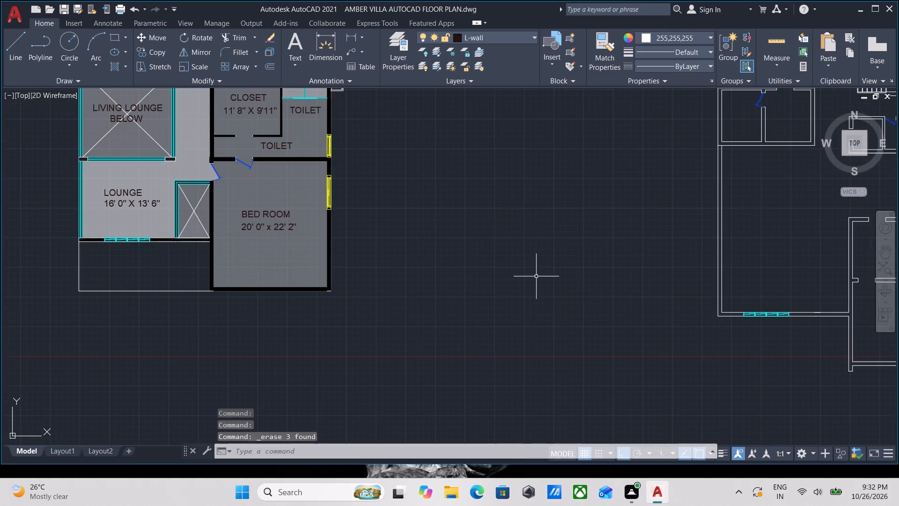
middle_drag(535, 276, 415, 260)
scroll(496, 264, down, 1)
middle_drag(482, 265, 396, 261)
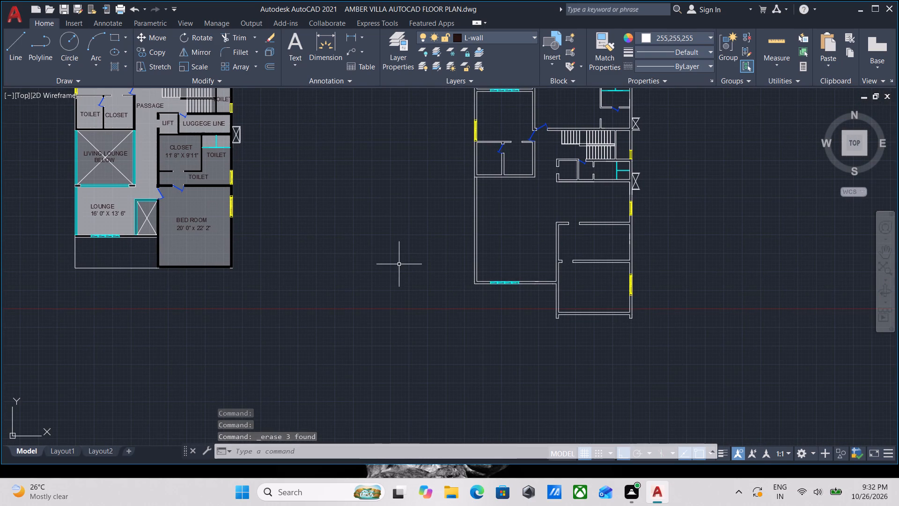
scroll(546, 249, up, 2)
scroll(584, 283, down, 1)
middle_drag(574, 280, 490, 222)
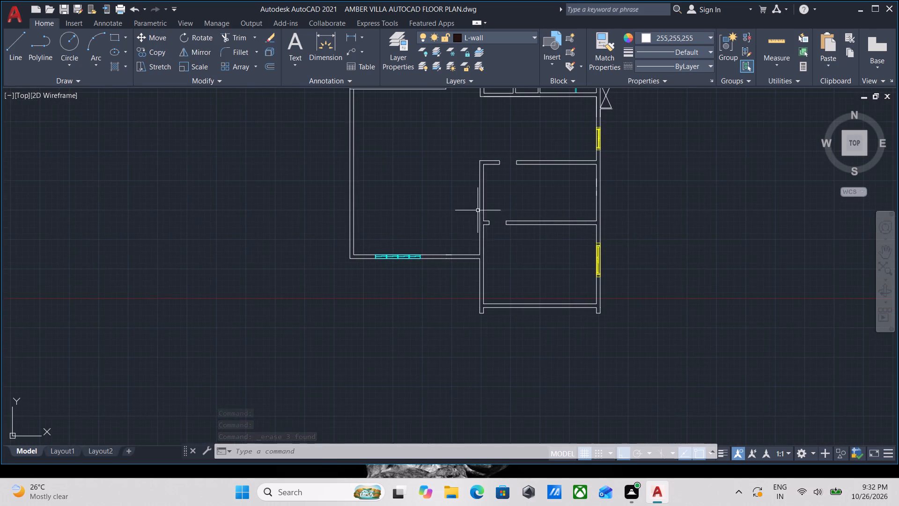
middle_drag(464, 207, 505, 333)
middle_drag(361, 235, 438, 308)
middle_drag(326, 233, 453, 265)
scroll(363, 246, down, 1)
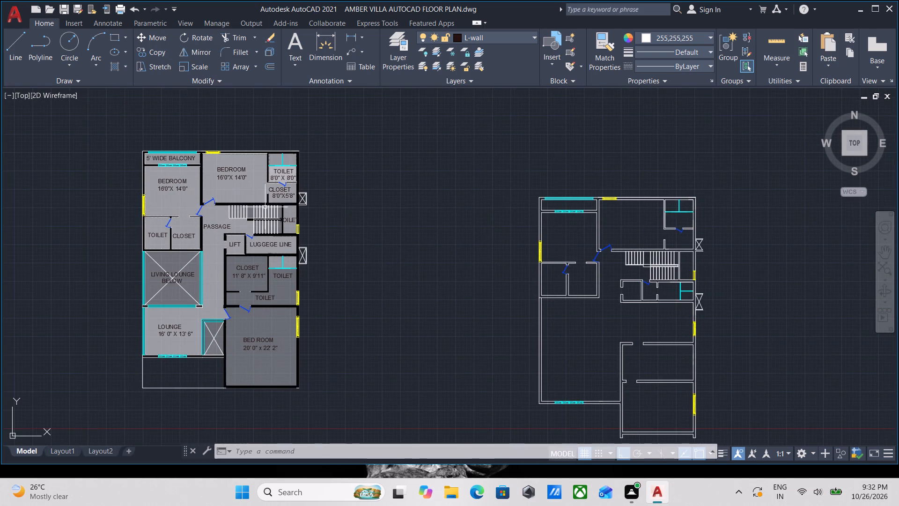
Copy the door between the labelled plan's bedroom and toilet into the north wall opening of the copied plan's southeast rooms, with ortho off.
scroll(258, 213, up, 1)
middle_drag(383, 283, 334, 140)
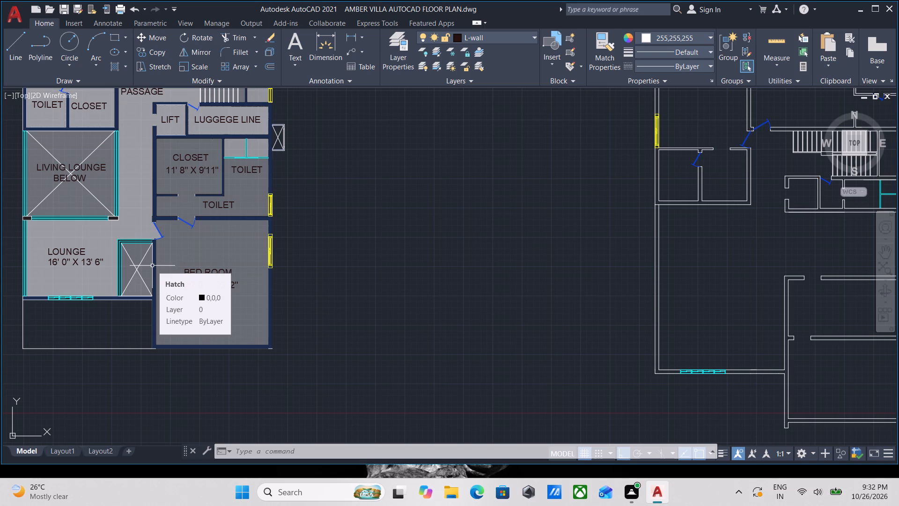
scroll(179, 241, up, 4)
scroll(204, 167, up, 1)
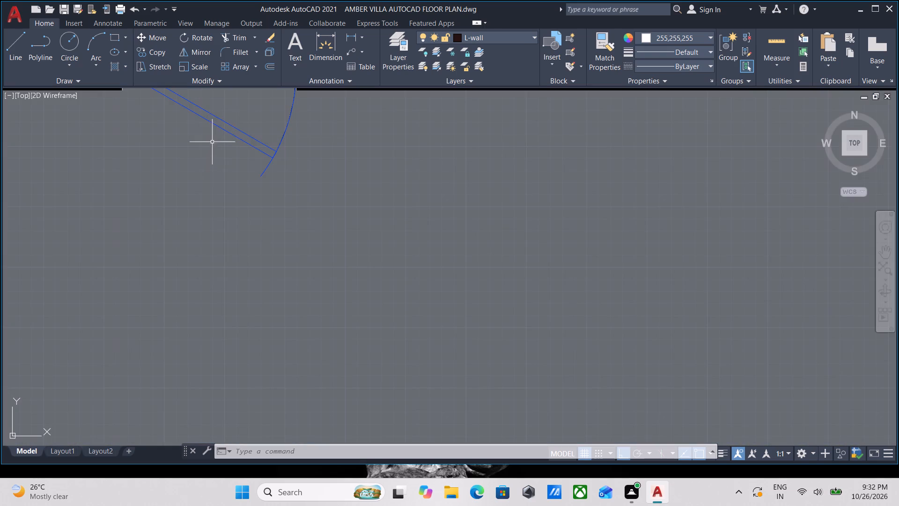
scroll(223, 122, down, 4)
middle_drag(240, 136, 271, 177)
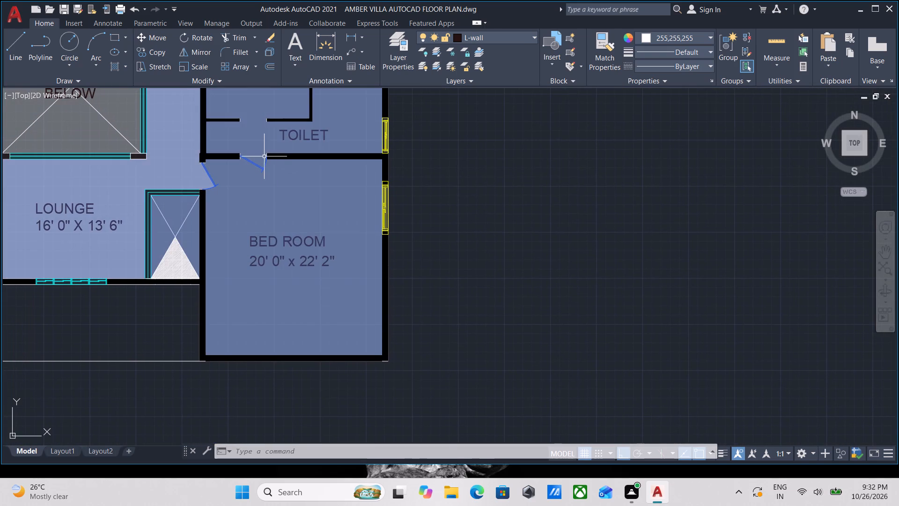
scroll(265, 164, up, 1)
click(259, 171)
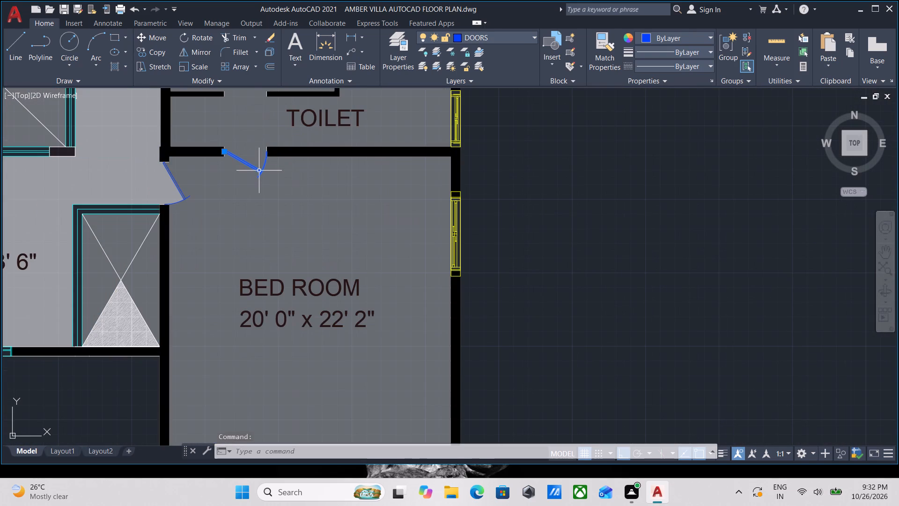
text(CO)
key(Return)
scroll(193, 146, up, 3)
scroll(350, 184, up, 2)
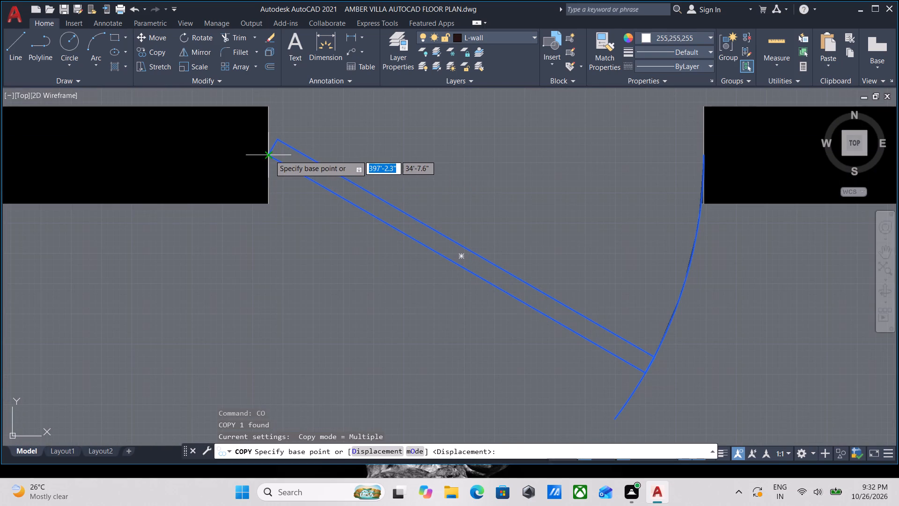
click(270, 155)
scroll(706, 199, down, 2)
middle_drag(692, 197, 391, 185)
scroll(898, 211, down, 2)
middle_drag(862, 209, 687, 212)
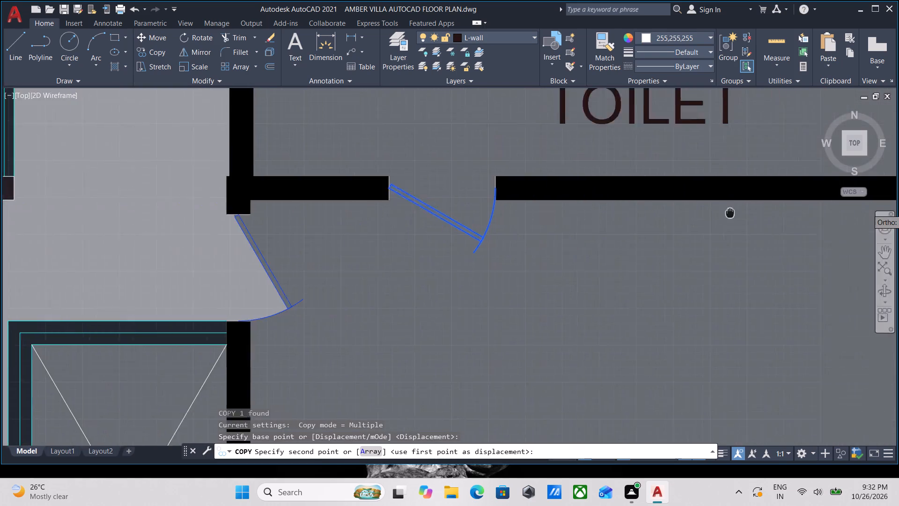
middle_drag(687, 212, 151, 194)
scroll(443, 207, down, 3)
middle_drag(433, 208, 156, 229)
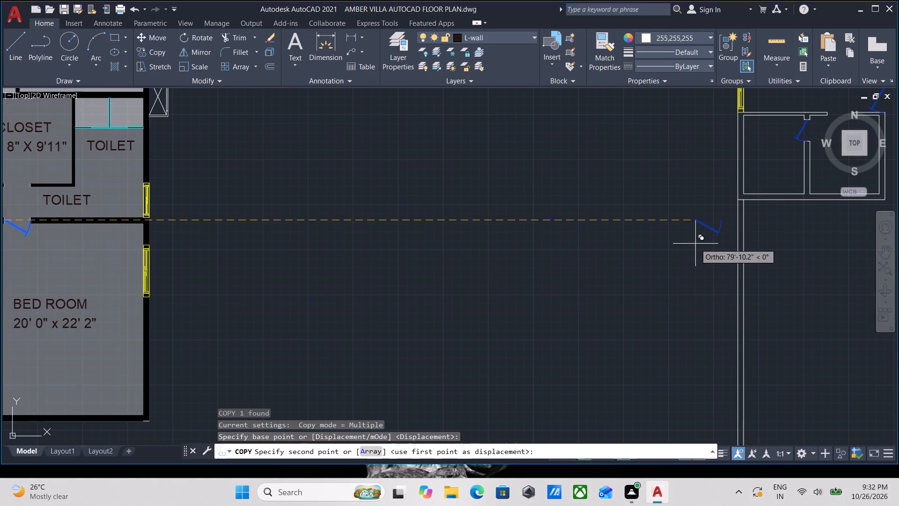
key(F8)
scroll(695, 244, down, 2)
middle_drag(692, 244, 620, 259)
scroll(749, 297, up, 3)
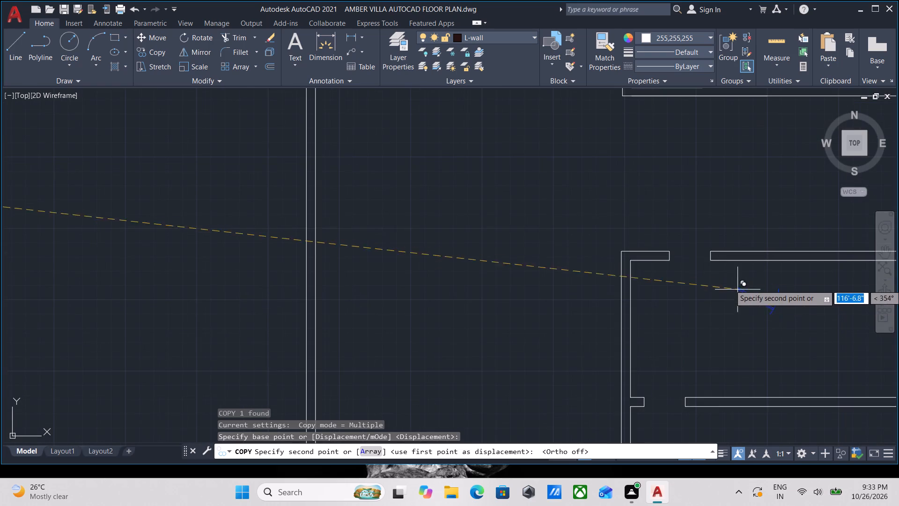
scroll(667, 260, up, 3)
click(670, 244)
Place a second copy of the door in the opening of the partition between the two southeast rooms.
middle_drag(728, 251, 579, 211)
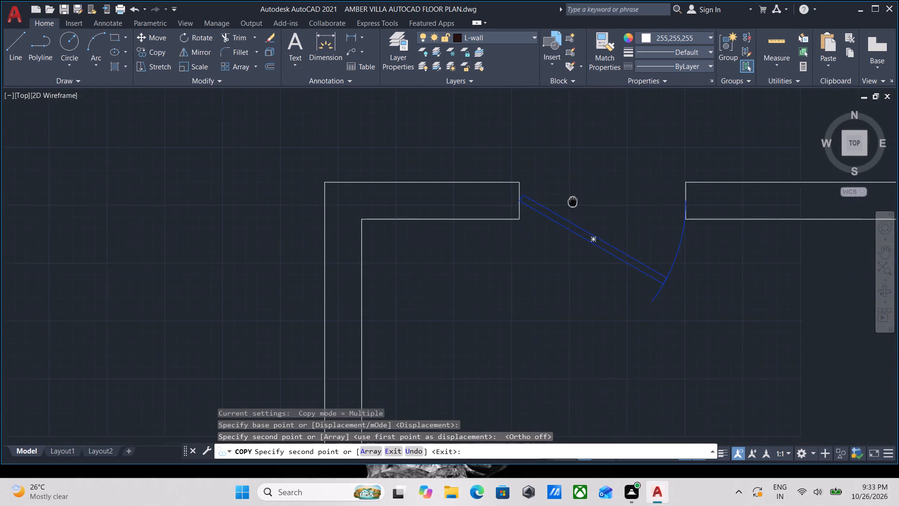
scroll(576, 178, down, 3)
middle_drag(583, 255, 595, 217)
scroll(569, 310, up, 2)
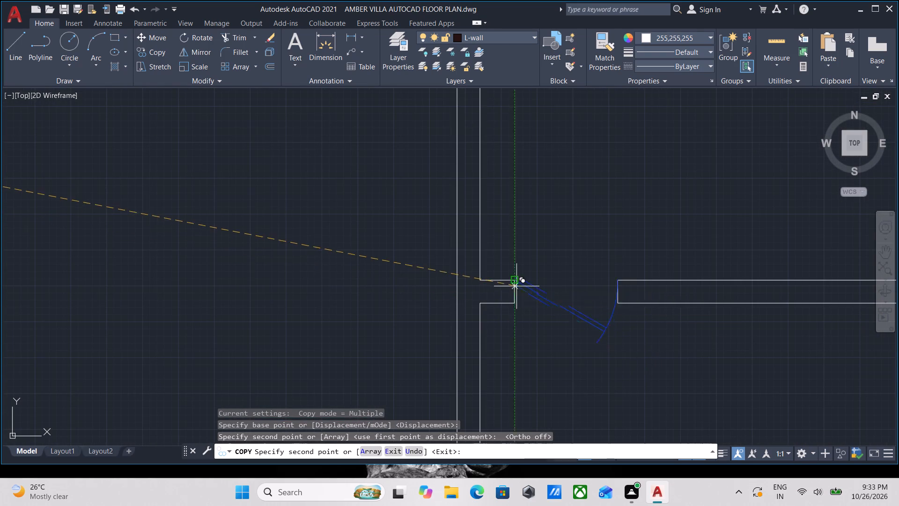
click(517, 292)
scroll(707, 244, down, 1)
middle_drag(680, 235, 677, 239)
key(Escape)
Compare the lounge and bedroom area of both plans and examine the window in the copied plan's south wall.
scroll(621, 257, down, 2)
middle_drag(620, 258, 629, 301)
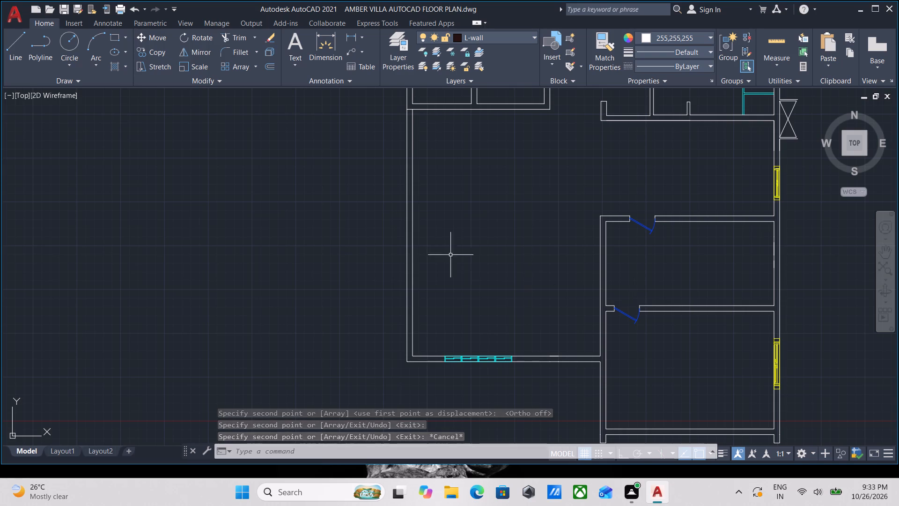
scroll(448, 253, down, 1)
middle_drag(449, 253, 499, 272)
middle_drag(386, 257, 473, 263)
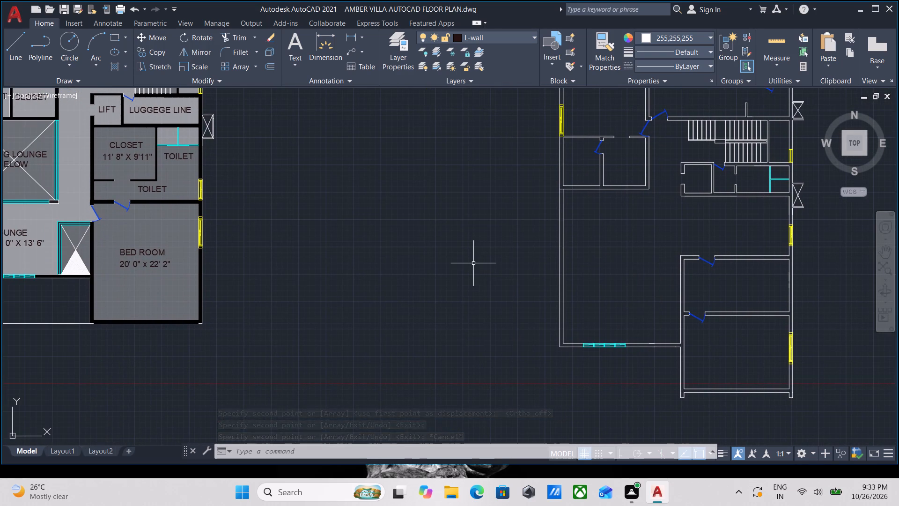
middle_drag(308, 272, 413, 271)
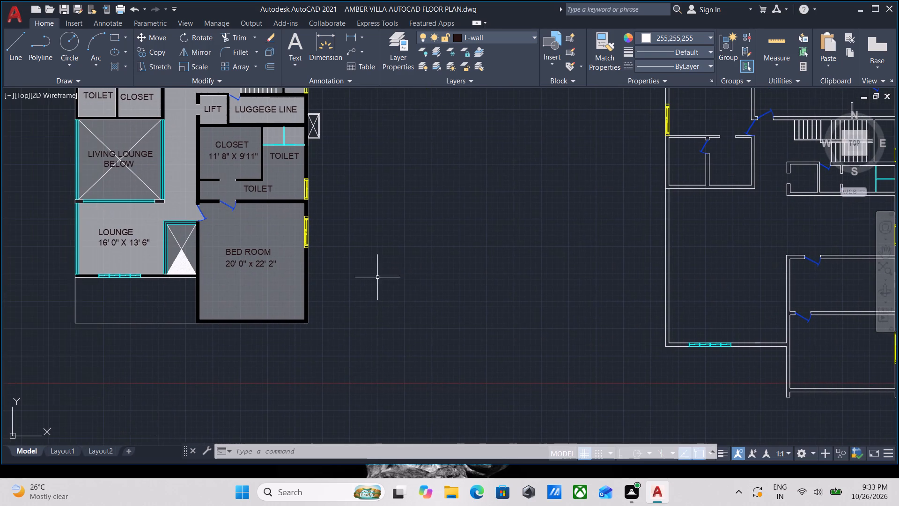
middle_drag(117, 286, 128, 302)
scroll(117, 286, up, 1)
scroll(345, 305, down, 1)
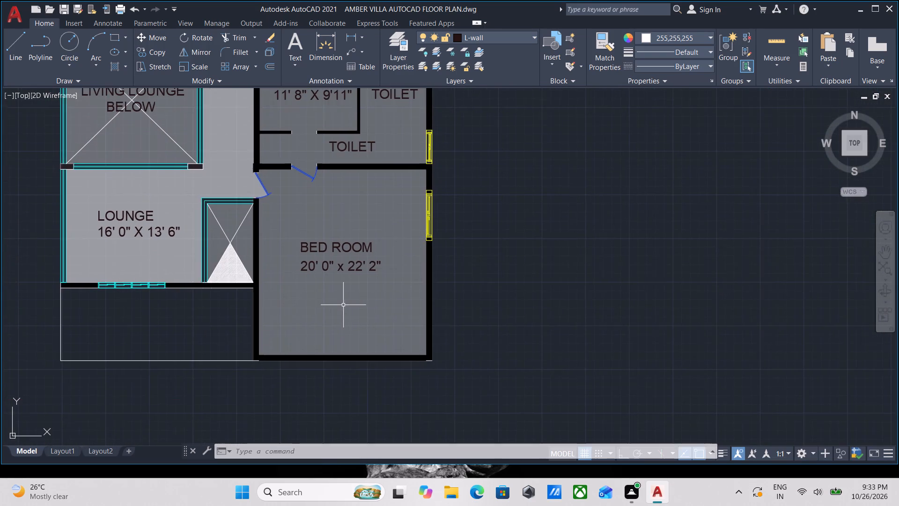
scroll(354, 305, down, 1)
middle_drag(362, 305, 212, 308)
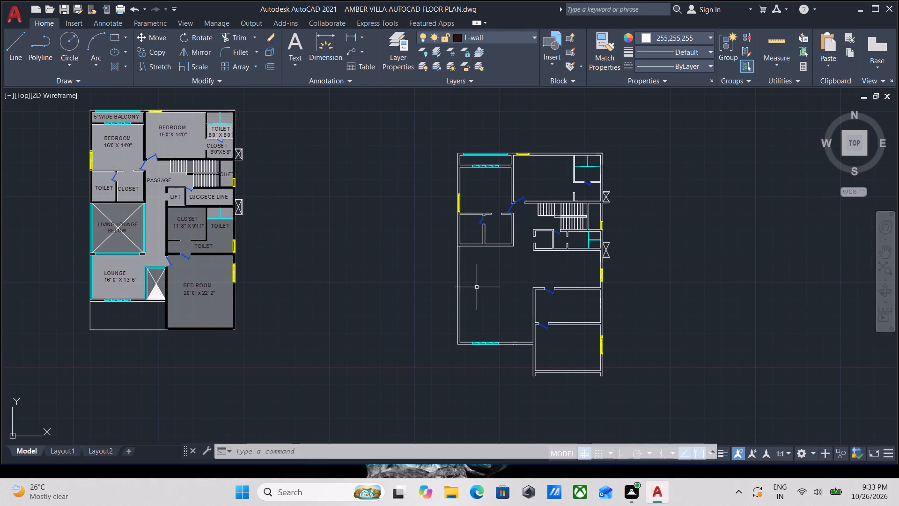
scroll(495, 334, up, 2)
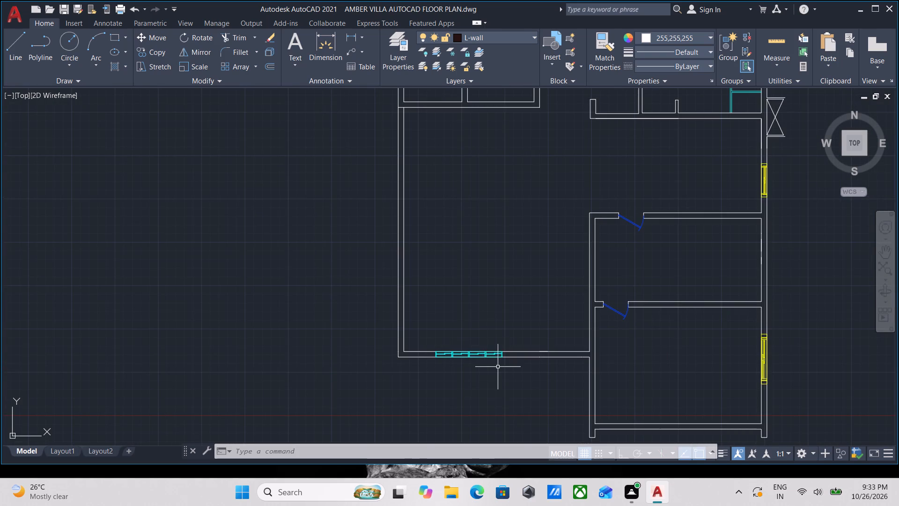
scroll(498, 366, up, 3)
scroll(508, 323, up, 3)
scroll(519, 316, down, 2)
middle_drag(522, 315, 531, 335)
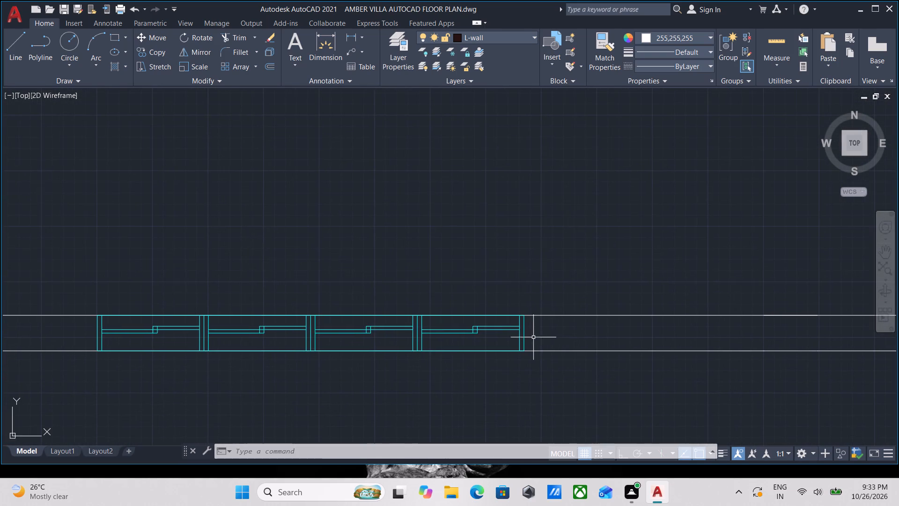
scroll(587, 339, down, 2)
middle_drag(587, 339, 594, 386)
scroll(632, 211, down, 1)
middle_drag(628, 228, 619, 304)
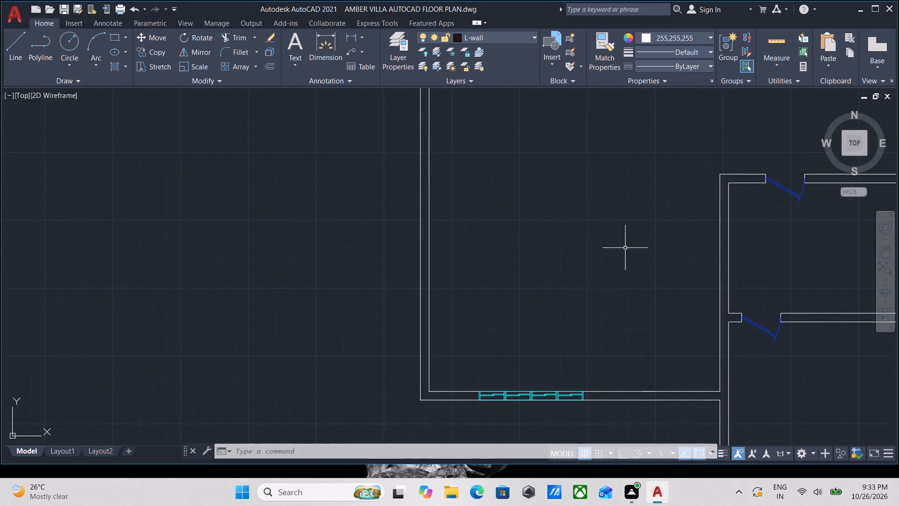
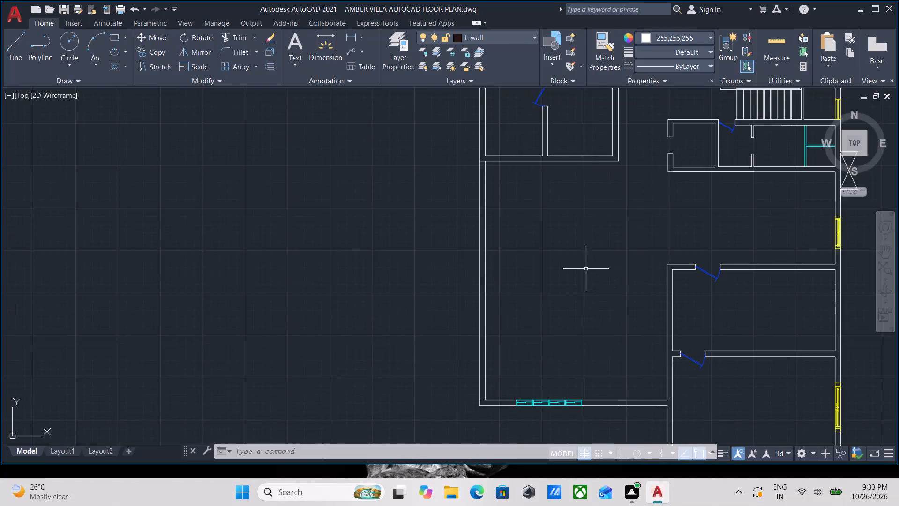
Examine the copied plan's rooms, door openings, windows and stair area from the southern hall up to the north wall.
middle_drag(586, 269, 606, 357)
scroll(719, 258, up, 2)
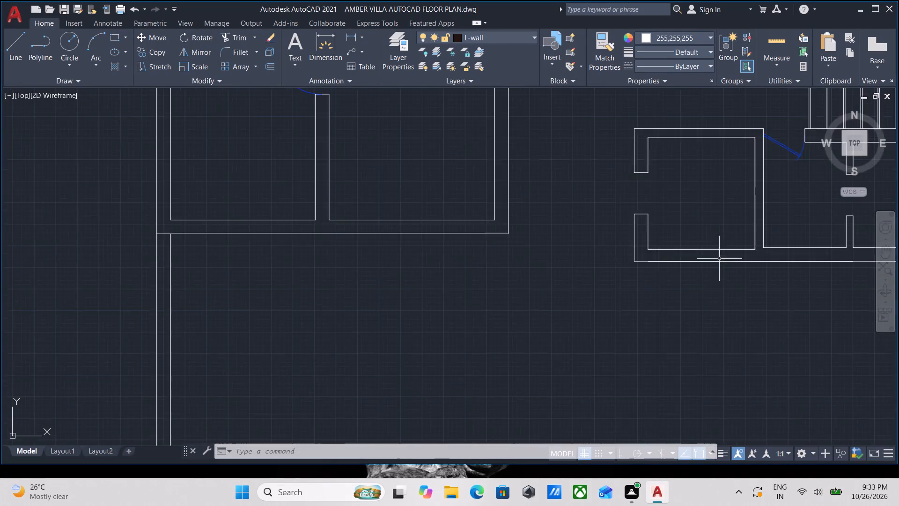
scroll(719, 260, down, 1)
middle_drag(713, 280, 687, 406)
scroll(698, 282, up, 2)
scroll(688, 167, up, 2)
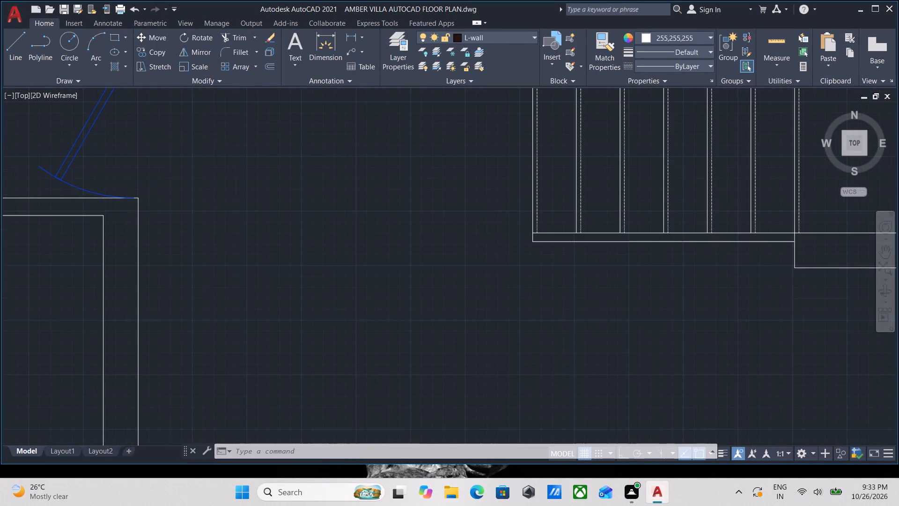
scroll(687, 169, down, 3)
scroll(519, 254, down, 2)
middle_drag(522, 256, 543, 260)
scroll(466, 231, up, 1)
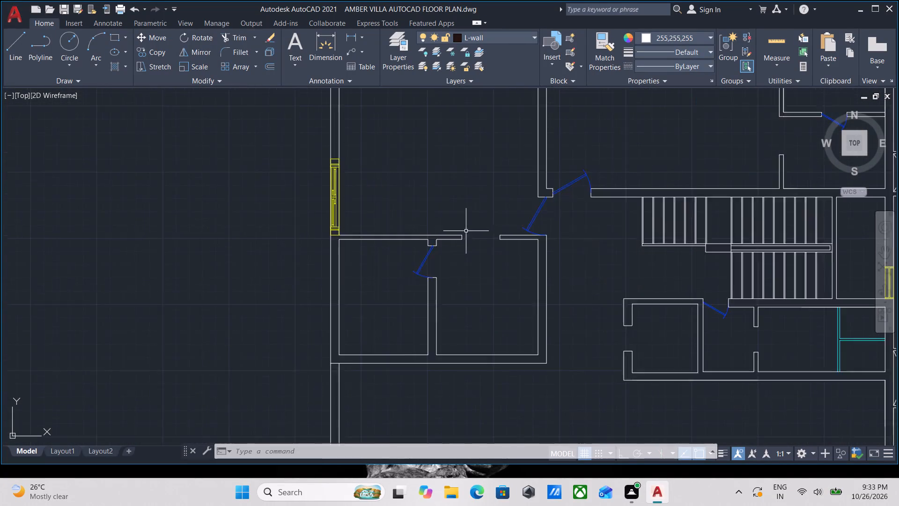
scroll(465, 231, up, 1)
scroll(428, 287, up, 2)
scroll(351, 275, down, 2)
middle_drag(352, 276, 383, 362)
scroll(451, 346, down, 2)
middle_drag(451, 346, 466, 254)
scroll(456, 289, down, 1)
scroll(420, 283, up, 2)
scroll(415, 288, down, 2)
middle_drag(415, 288, 443, 251)
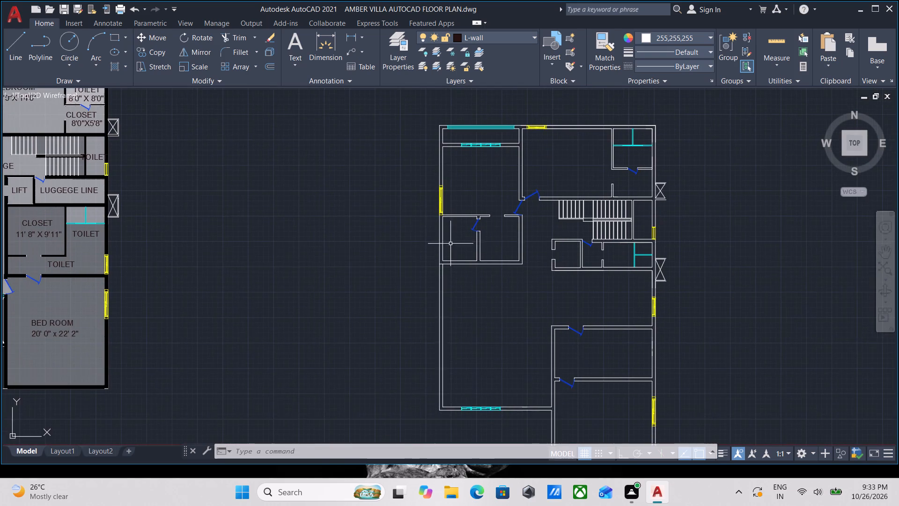
scroll(450, 232, up, 3)
scroll(408, 183, up, 3)
scroll(400, 158, down, 2)
middle_drag(400, 193, 374, 390)
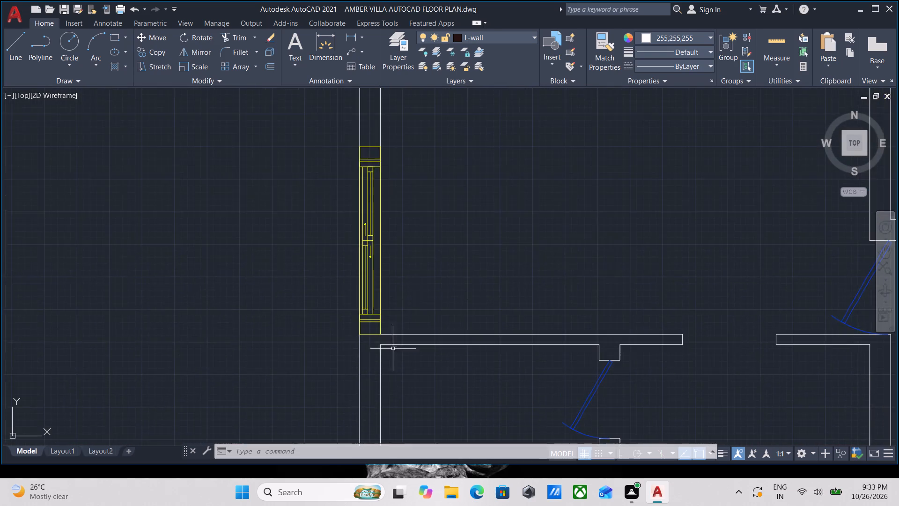
scroll(472, 194, down, 2)
middle_drag(471, 222, 445, 324)
scroll(451, 224, down, 1)
middle_drag(479, 237, 352, 221)
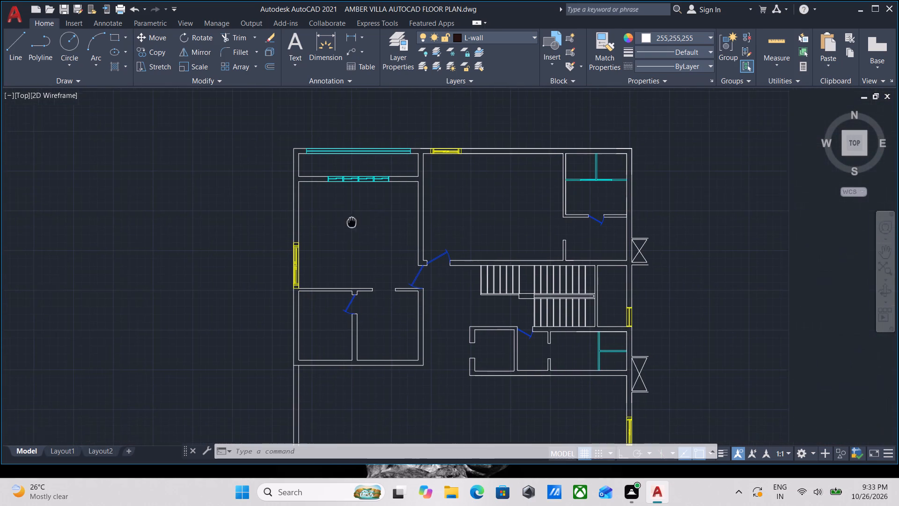
scroll(611, 182, up, 2)
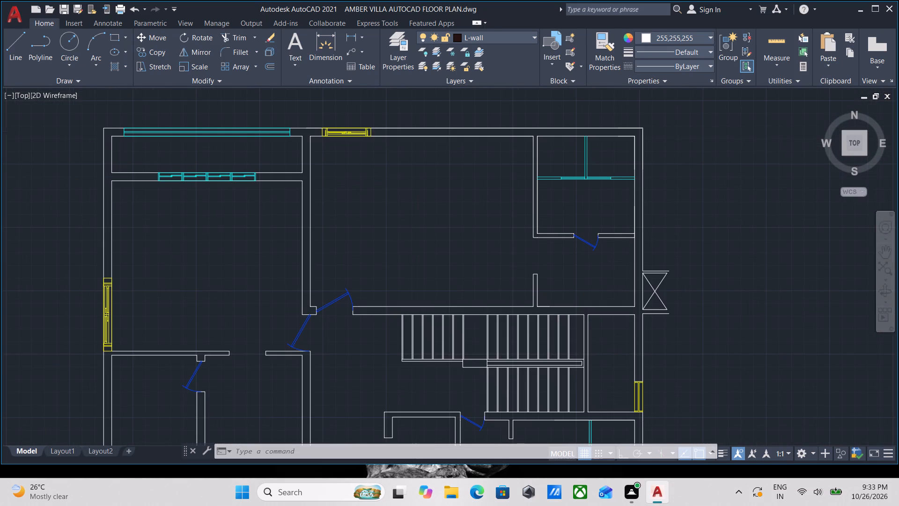
scroll(544, 175, down, 2)
middle_drag(539, 173, 558, 149)
scroll(558, 148, up, 1)
middle_drag(597, 223, 562, 97)
scroll(572, 137, down, 1)
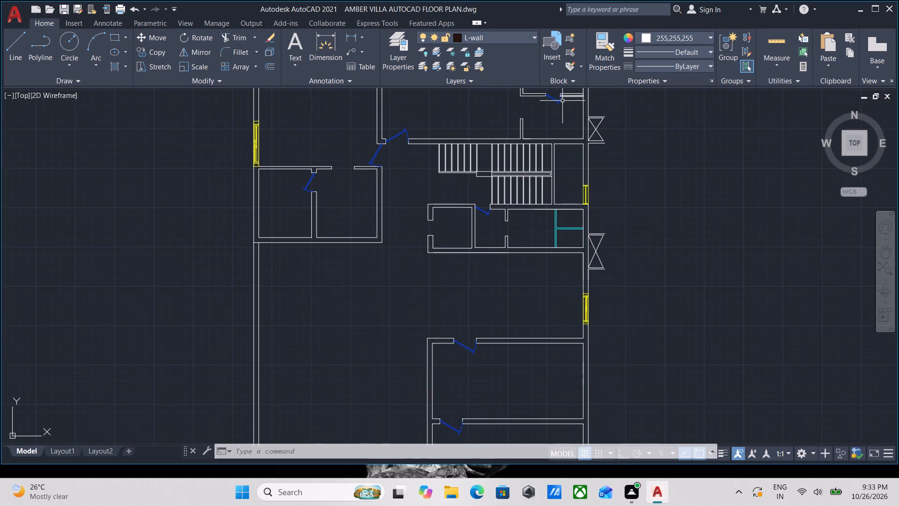
Draw a vertical line about 4'-4" long closing the open east side of the southern crossed shaft on the east wall.
scroll(517, 219, down, 1)
middle_drag(517, 219, 540, 275)
scroll(603, 311, up, 2)
scroll(580, 247, up, 2)
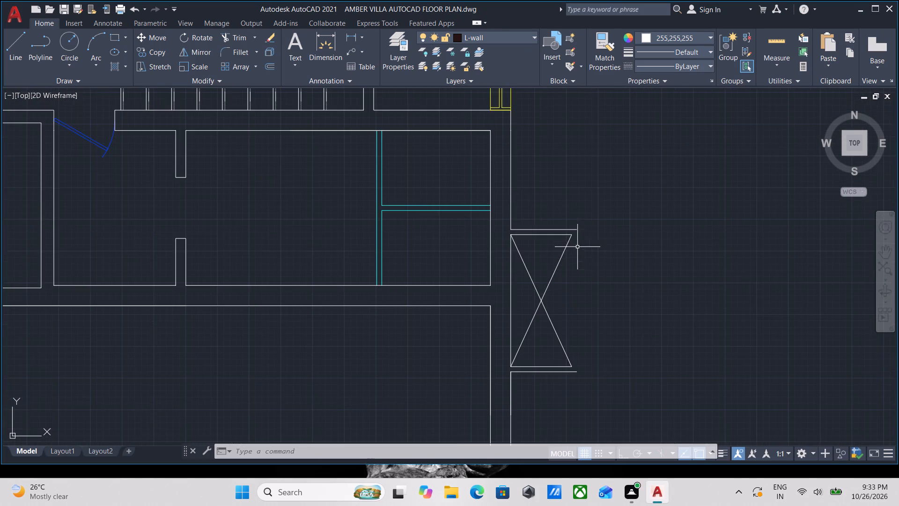
middle_drag(575, 224, 571, 247)
key(l)
key(Return)
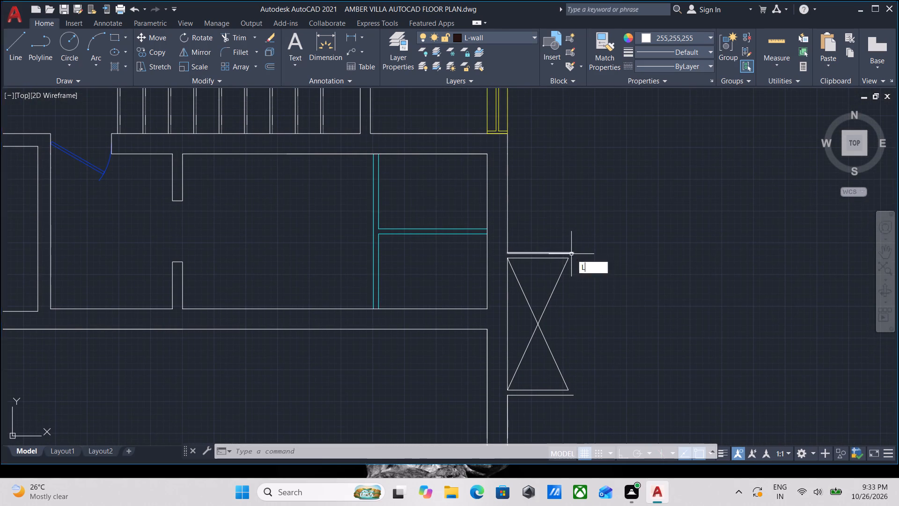
scroll(572, 283, up, 3)
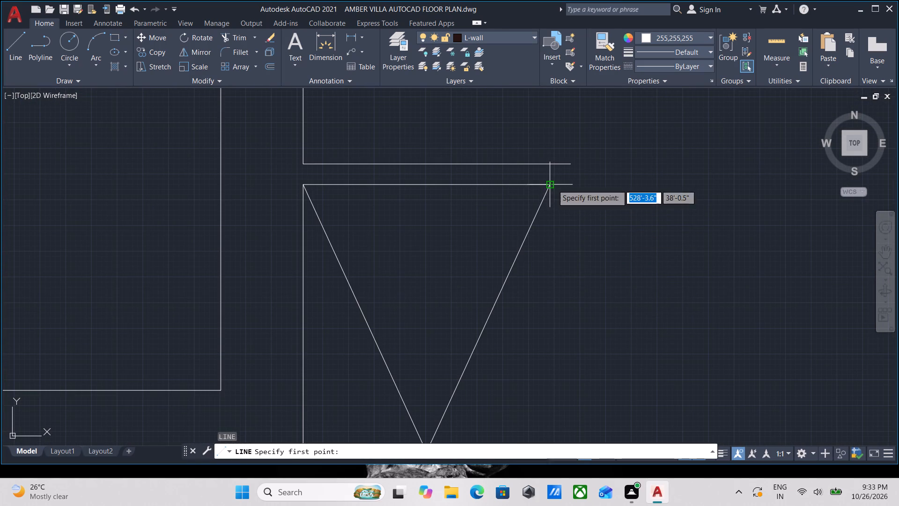
click(553, 185)
middle_drag(571, 372, 494, 57)
scroll(550, 264, down, 2)
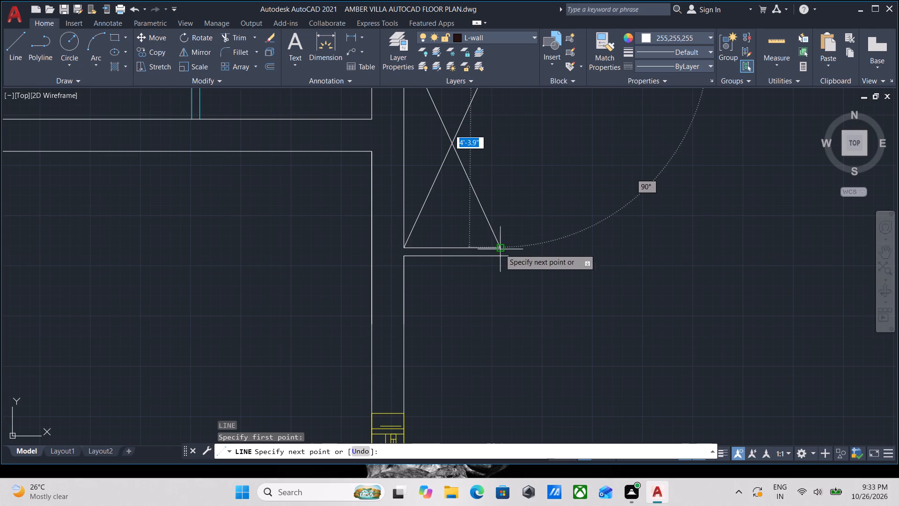
click(501, 250)
scroll(515, 201, down, 1)
middle_drag(515, 208, 519, 289)
key(Escape)
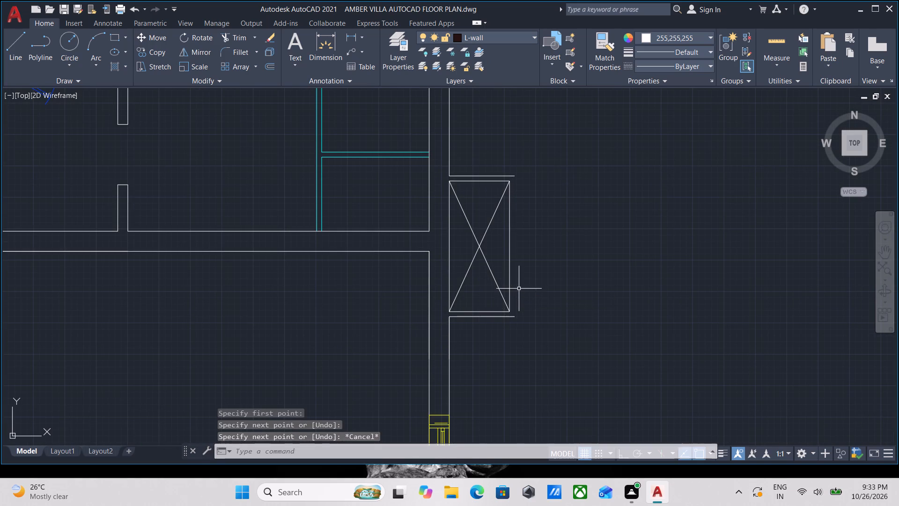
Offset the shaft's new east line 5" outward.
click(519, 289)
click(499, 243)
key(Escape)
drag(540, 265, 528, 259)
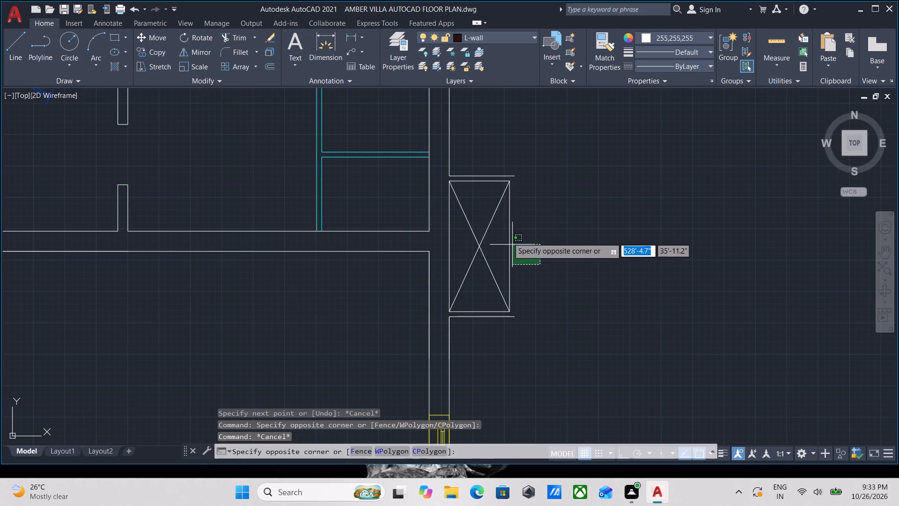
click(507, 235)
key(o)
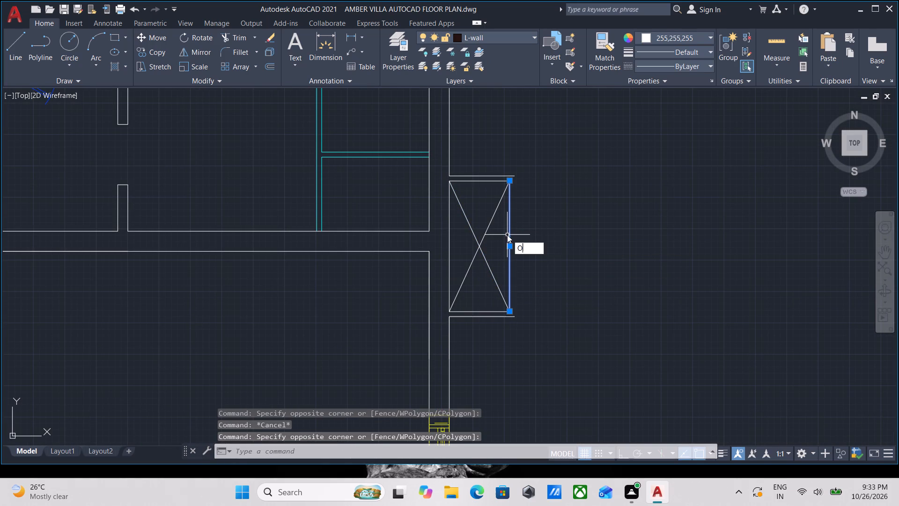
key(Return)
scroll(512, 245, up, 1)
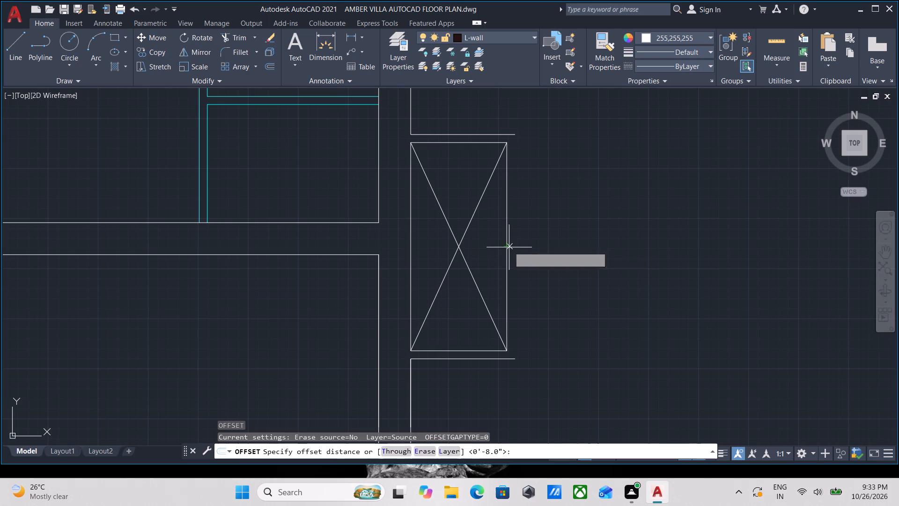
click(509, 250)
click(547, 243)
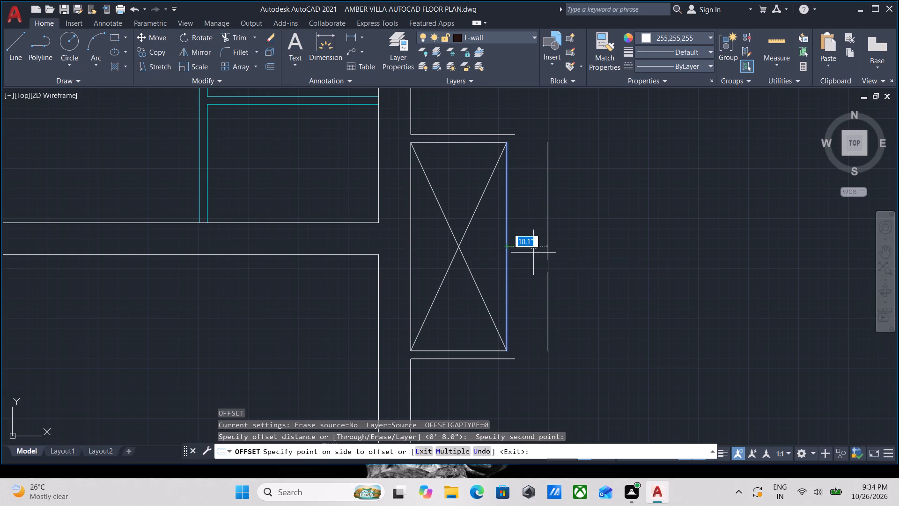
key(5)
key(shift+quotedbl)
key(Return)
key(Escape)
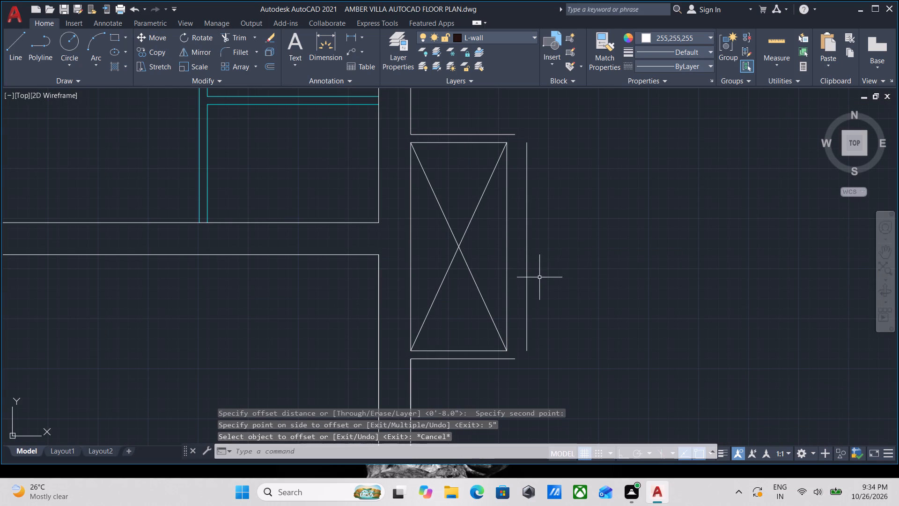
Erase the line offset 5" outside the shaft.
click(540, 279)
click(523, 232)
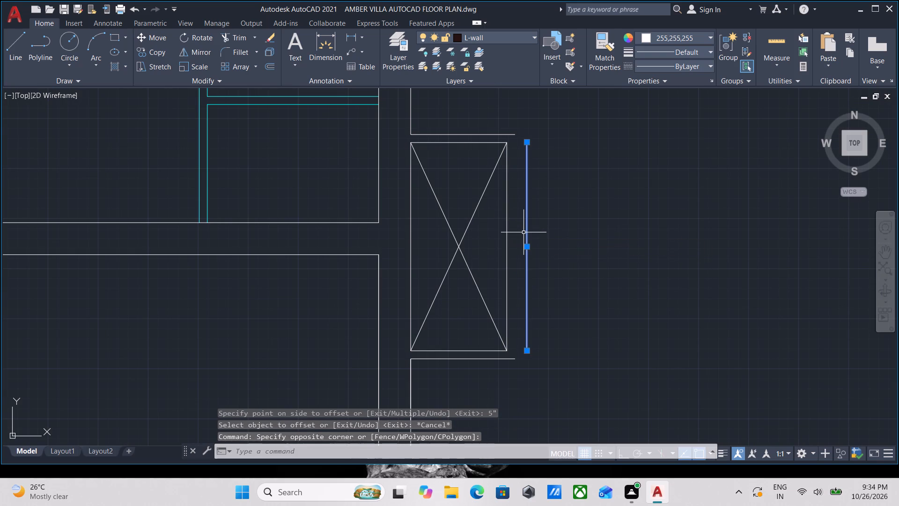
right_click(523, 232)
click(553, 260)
Offset the crossed shaft's east line 2" outward to form the outer face of its enclosure.
click(525, 252)
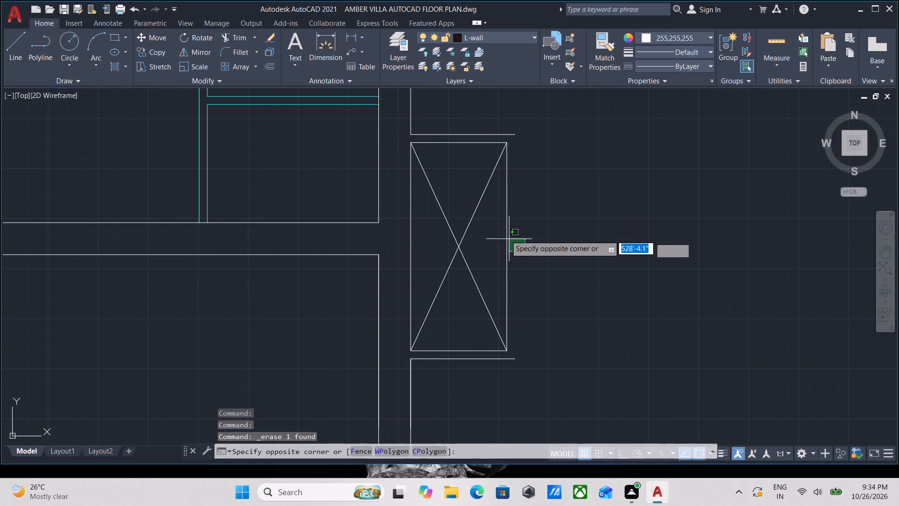
click(500, 231)
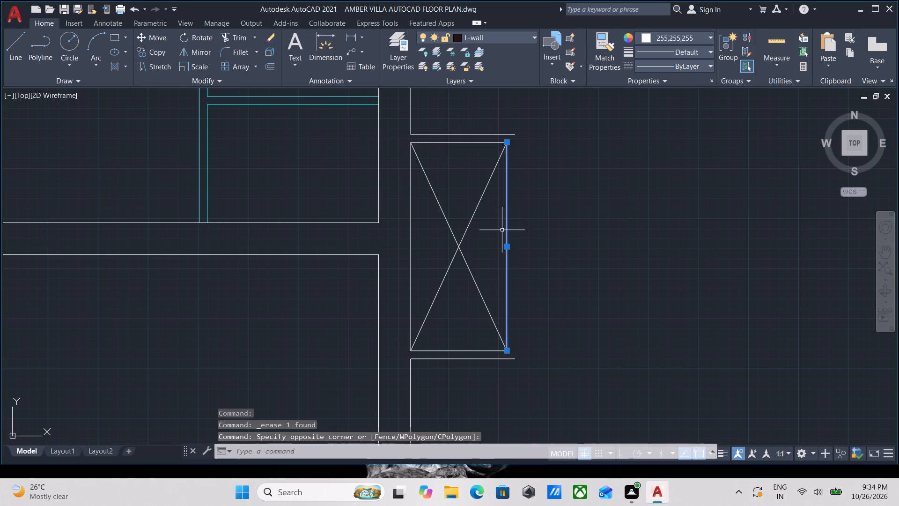
key(o)
key(Return)
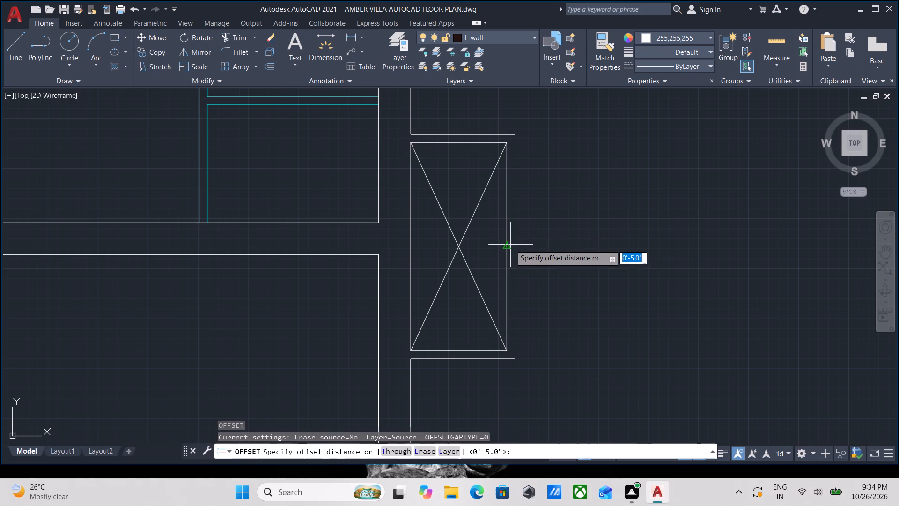
click(509, 244)
click(535, 248)
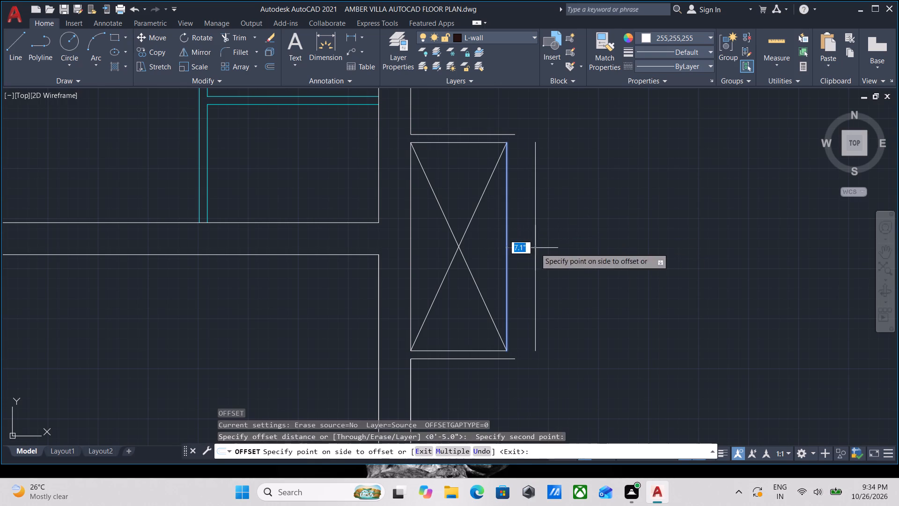
key(2)
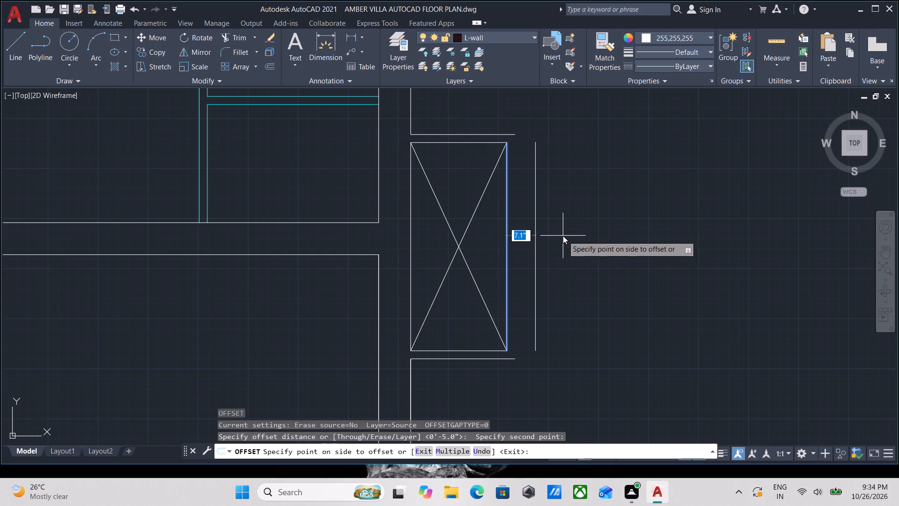
key(shift+quotedbl)
key(shift+Return)
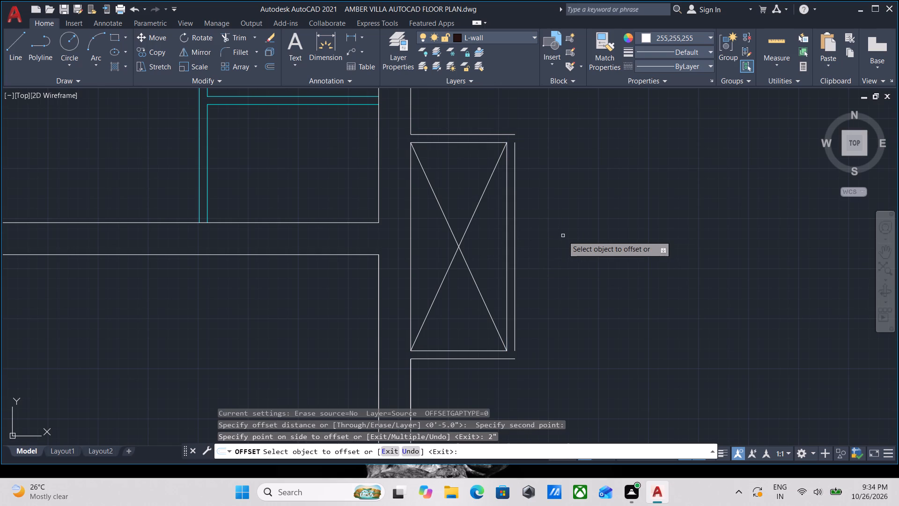
key(Escape)
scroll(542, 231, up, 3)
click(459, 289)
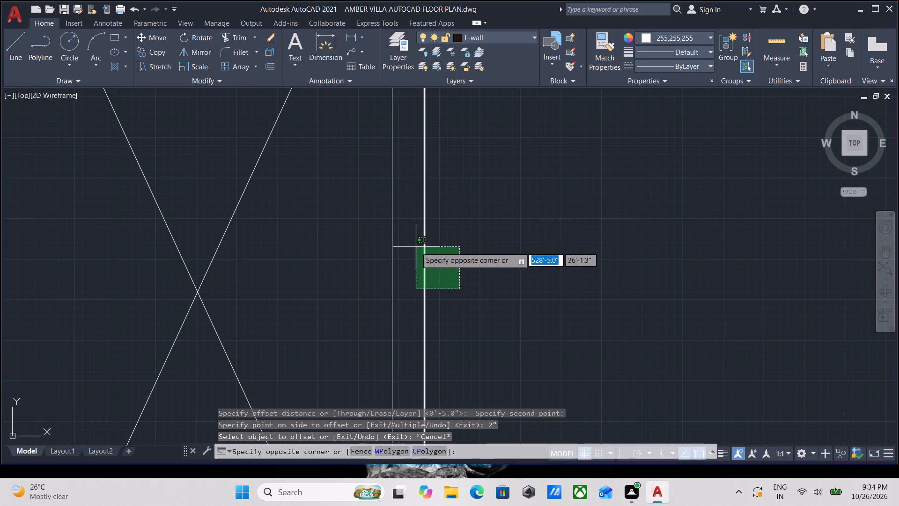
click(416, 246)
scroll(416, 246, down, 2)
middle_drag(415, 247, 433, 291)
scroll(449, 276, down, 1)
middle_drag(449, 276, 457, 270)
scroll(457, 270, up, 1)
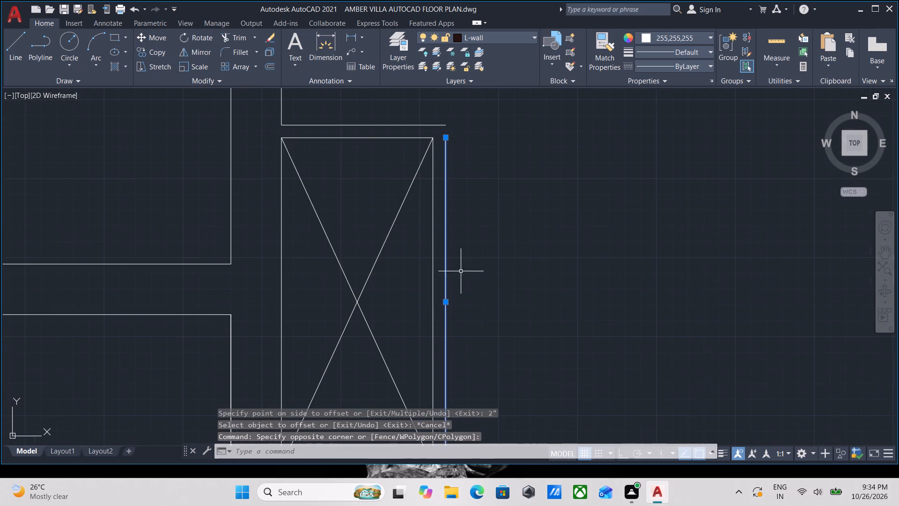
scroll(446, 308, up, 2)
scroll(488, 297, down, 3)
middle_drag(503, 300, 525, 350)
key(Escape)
Fillet the shaft's outer north line and outer east line into a square corner with radius 0.
scroll(526, 350, up, 1)
key(f)
key(Return)
scroll(419, 225, up, 1)
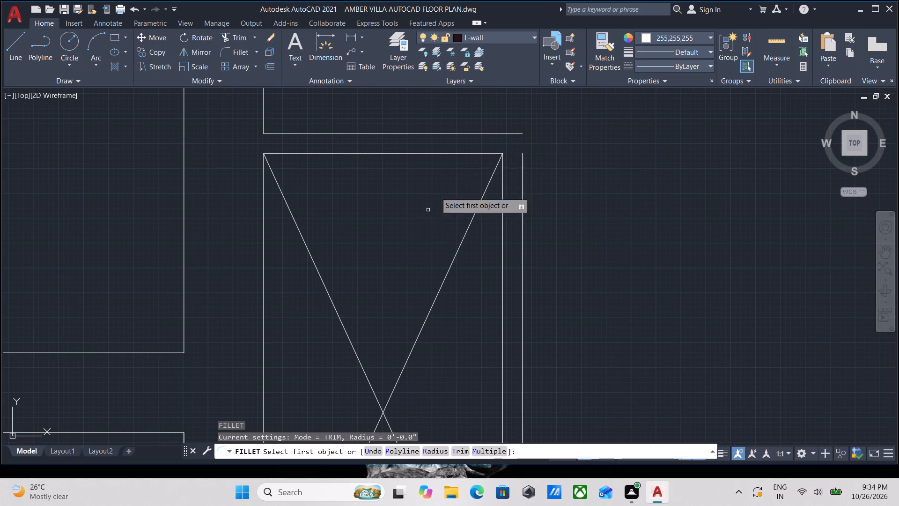
click(473, 134)
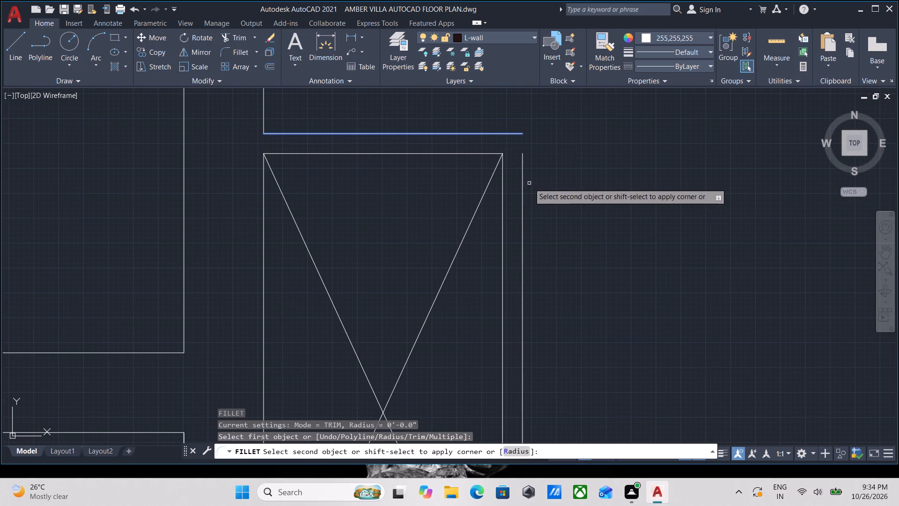
click(522, 183)
Fillet the shaft's outer south line and outer east line into a square corner with radius 0.
scroll(615, 216, down, 2)
middle_drag(611, 222, 557, 81)
scroll(508, 278, up, 2)
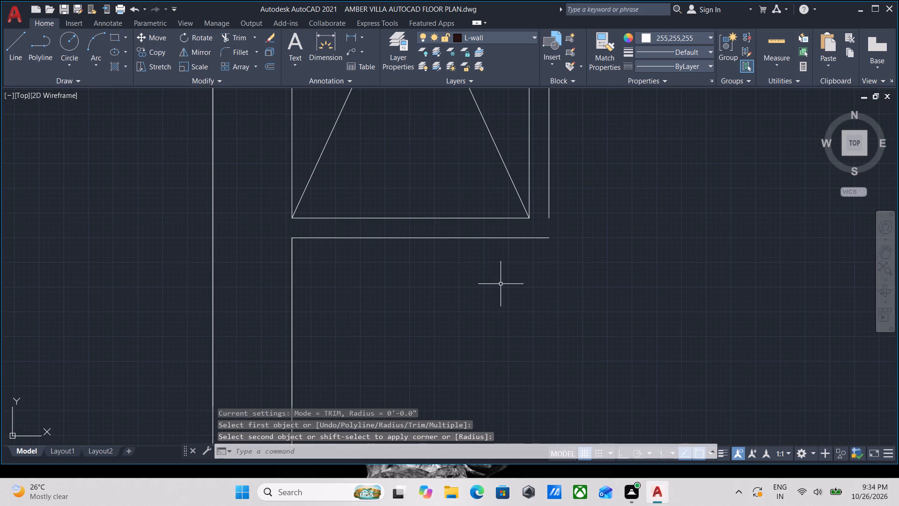
key(f)
key(Return)
scroll(501, 284, up, 2)
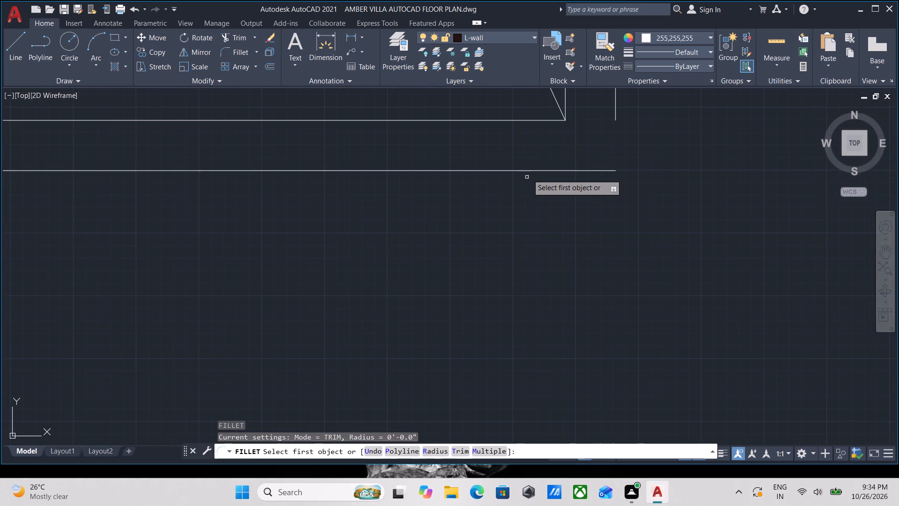
click(531, 171)
middle_drag(612, 156, 604, 226)
scroll(605, 226, up, 1)
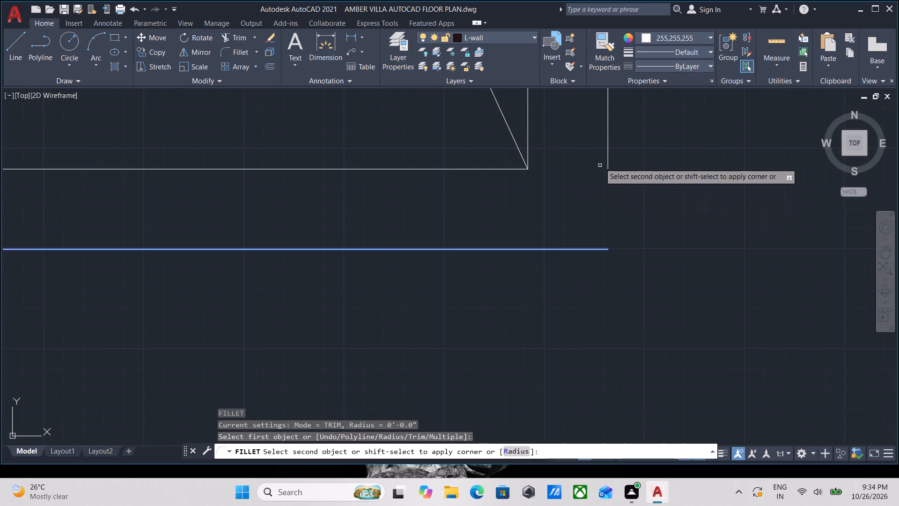
click(609, 154)
Examine the closed shaft, the other crossed shaft by the north rooms, the staircase and the western rooms of the copied plan.
scroll(617, 150, down, 2)
middle_drag(619, 174, 611, 239)
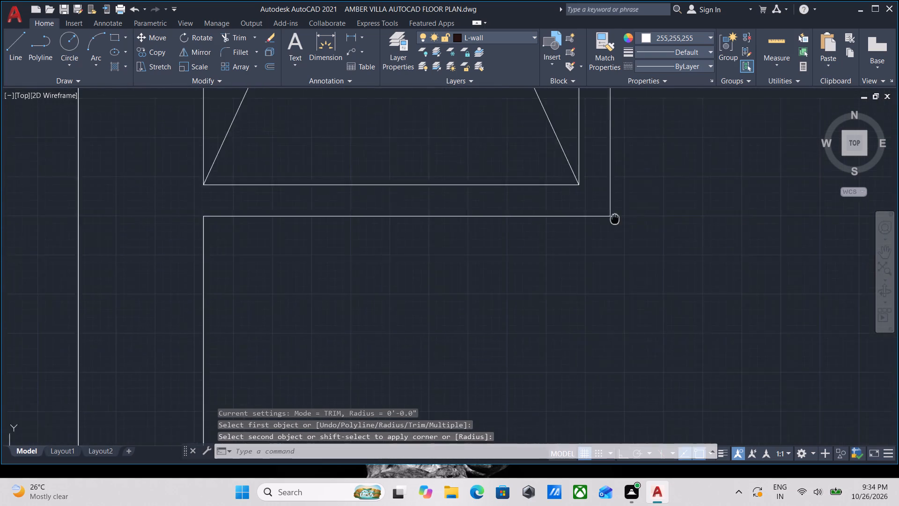
middle_drag(611, 239, 598, 387)
scroll(623, 230, down, 2)
middle_drag(621, 250, 612, 376)
middle_drag(629, 184, 635, 333)
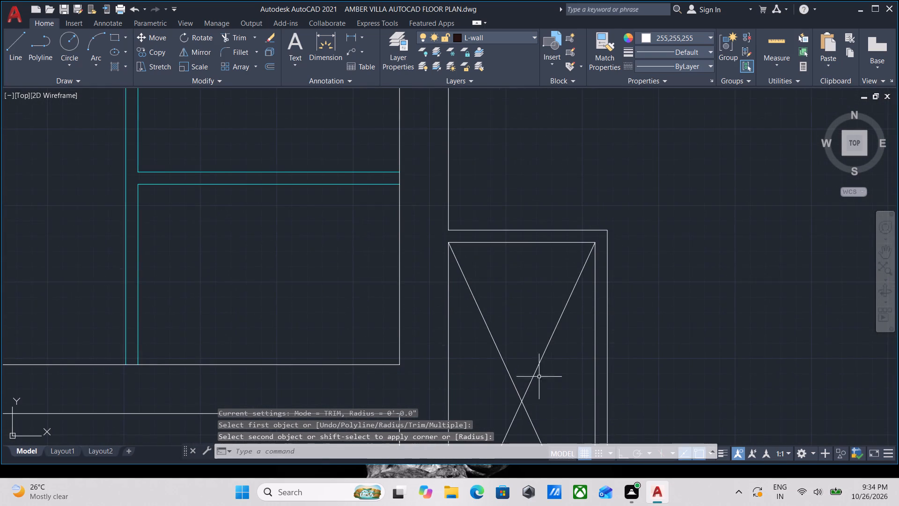
scroll(533, 394, up, 3)
scroll(522, 382, down, 3)
middle_drag(522, 382, 567, 505)
scroll(571, 500, up, 1)
scroll(561, 209, down, 3)
middle_drag(558, 221, 566, 361)
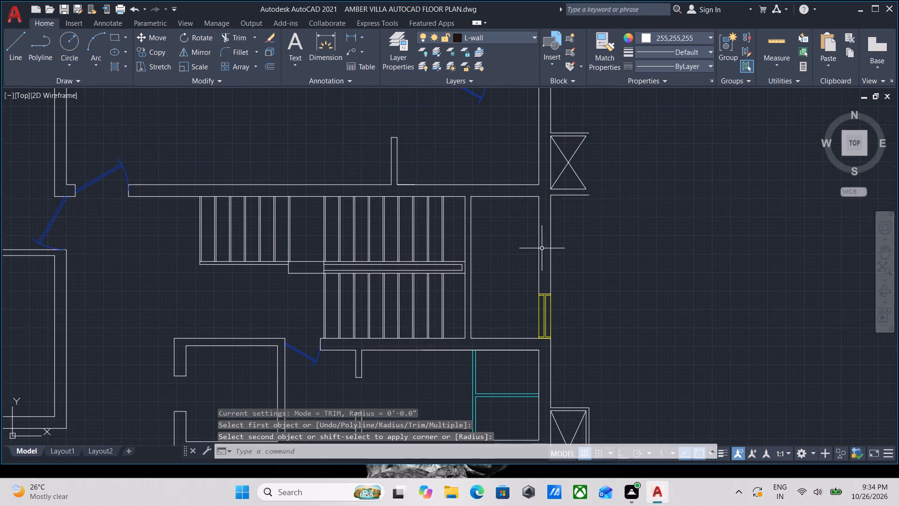
middle_drag(536, 205, 615, 229)
scroll(553, 214, down, 1)
scroll(505, 234, up, 3)
middle_drag(380, 236, 600, 223)
scroll(396, 241, down, 1)
scroll(604, 221, down, 1)
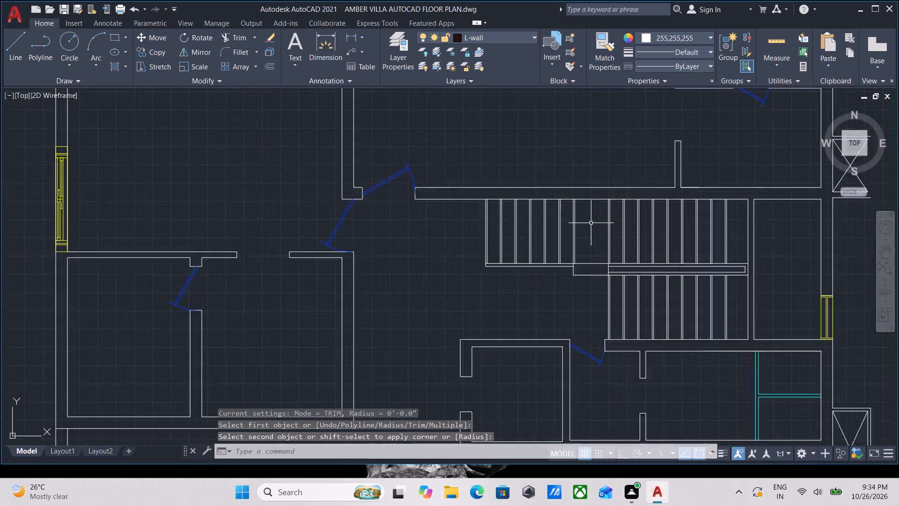
scroll(562, 224, down, 2)
middle_drag(523, 220, 584, 150)
scroll(475, 244, down, 2)
middle_drag(474, 244, 474, 216)
scroll(474, 216, up, 2)
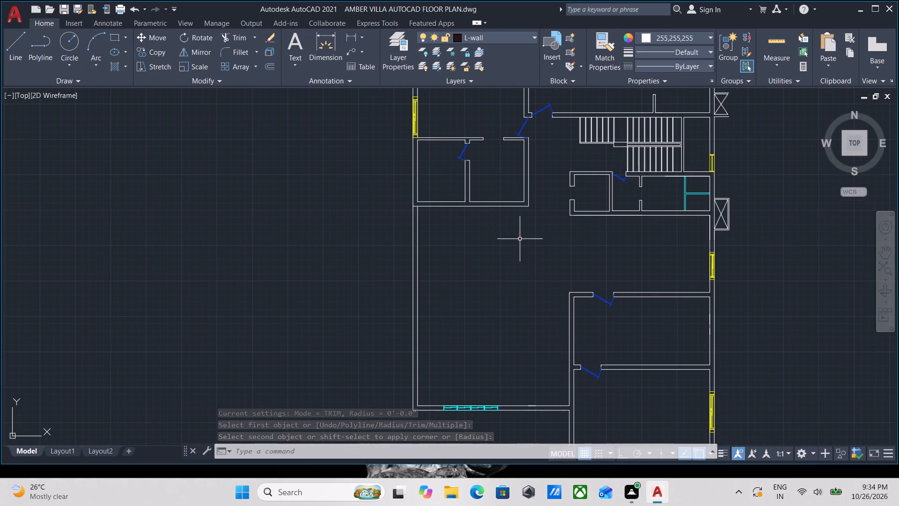
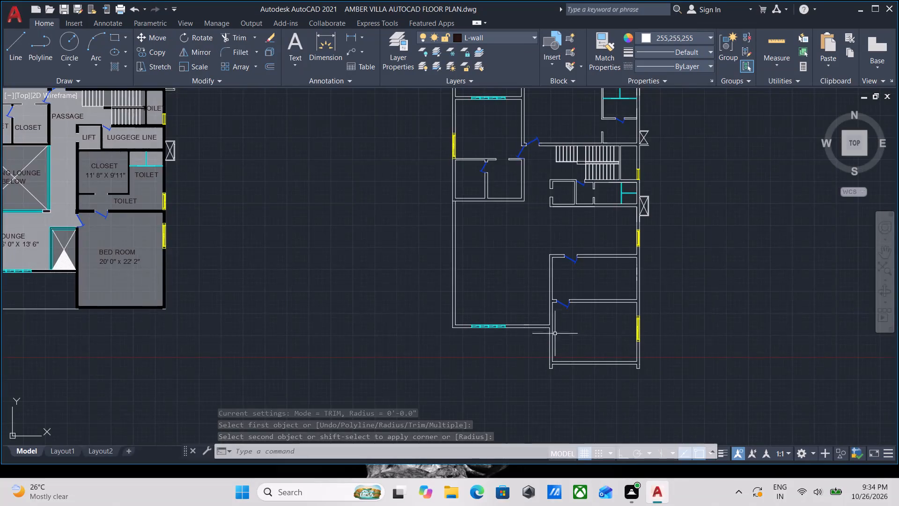
Examine the original plan's lounge and bedroom areas against the southern and western rooms of the copied plan.
middle_drag(538, 326, 368, 296)
middle_drag(354, 147, 376, 237)
scroll(376, 237, up, 2)
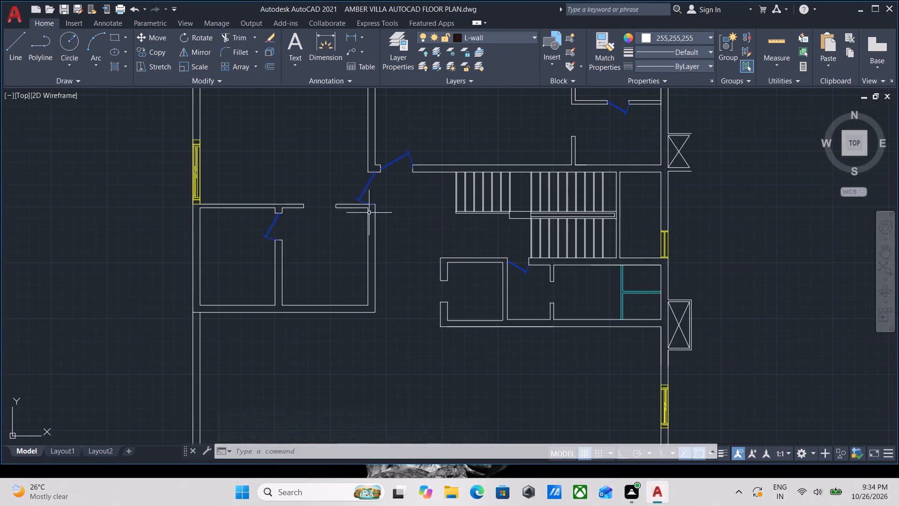
scroll(309, 208, down, 1)
middle_drag(309, 208, 449, 210)
scroll(484, 212, down, 3)
middle_drag(269, 212, 483, 203)
scroll(350, 225, up, 3)
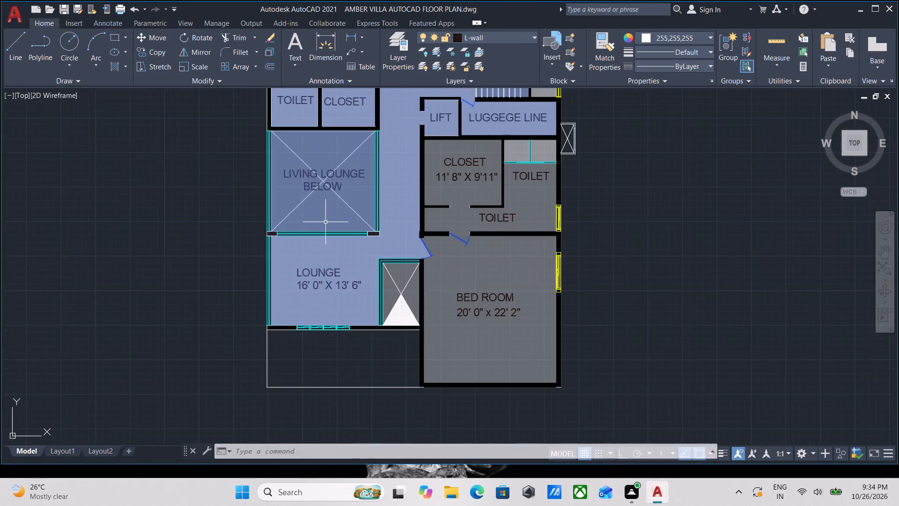
scroll(325, 222, up, 1)
scroll(301, 201, down, 2)
middle_drag(471, 225, 299, 204)
middle_drag(660, 237, 610, 251)
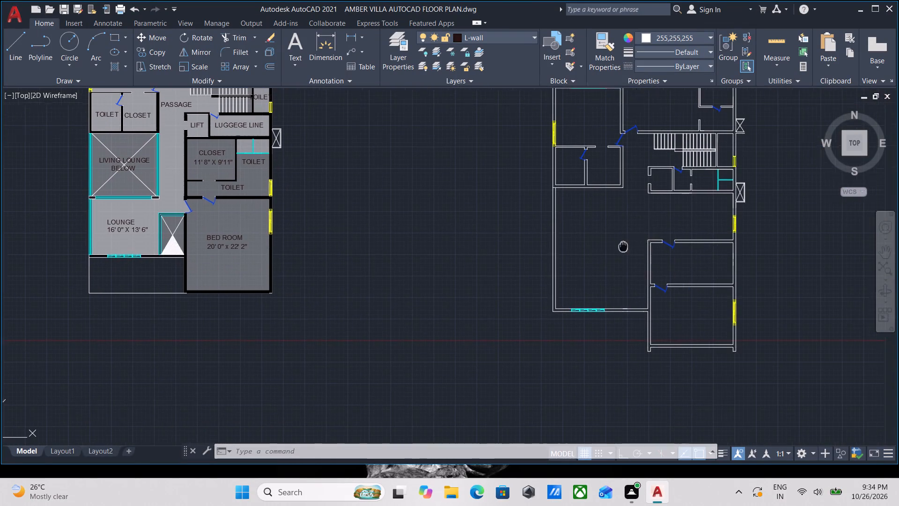
middle_drag(610, 251, 581, 273)
scroll(609, 301, up, 1)
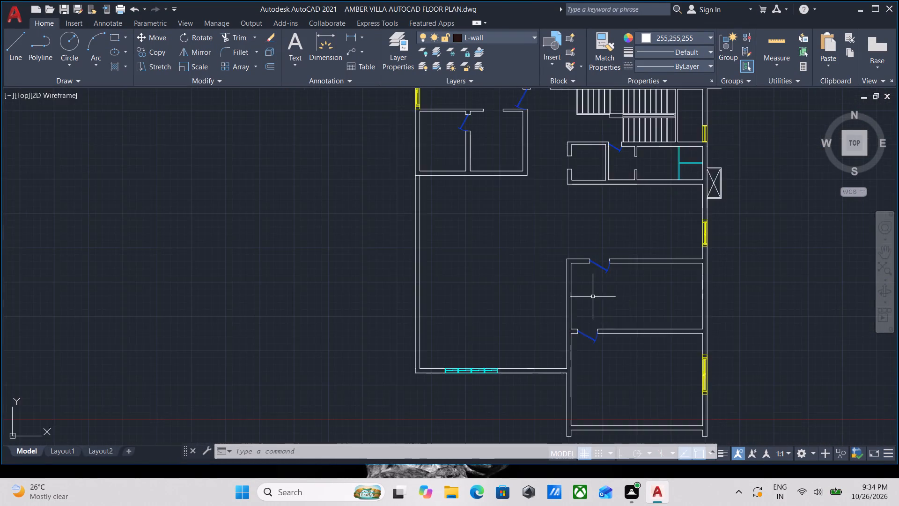
scroll(569, 290, down, 2)
middle_drag(569, 290, 652, 287)
scroll(671, 323, up, 2)
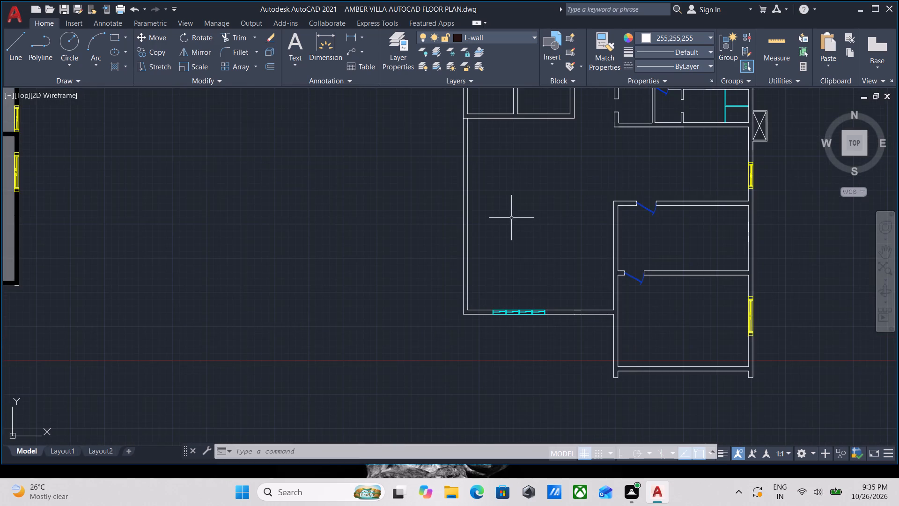
middle_drag(511, 218, 518, 275)
scroll(511, 218, down, 1)
middle_drag(494, 215, 497, 222)
scroll(498, 224, up, 1)
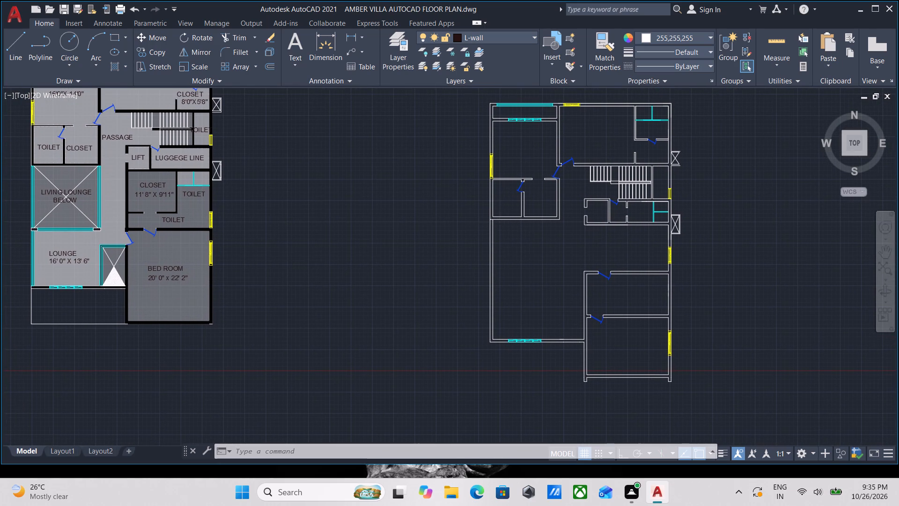
Hatch the walls around the copied plan's two southeast rooms with a solid fill in black (0,0,0).
key(h)
key(Return)
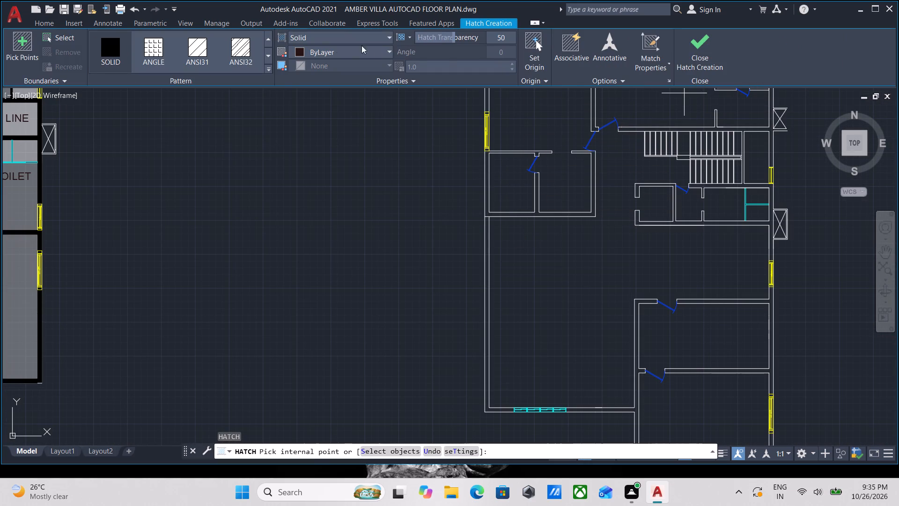
click(302, 51)
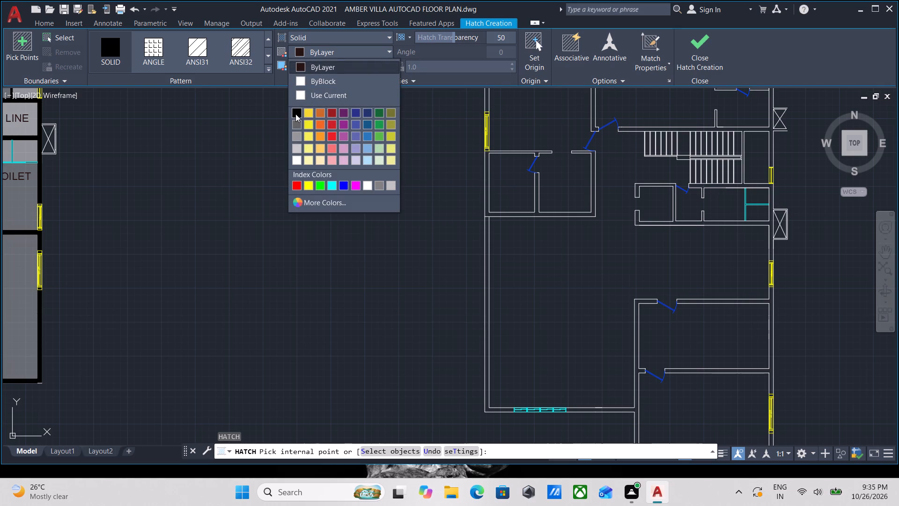
click(295, 113)
scroll(502, 268, down, 2)
middle_drag(502, 268, 574, 235)
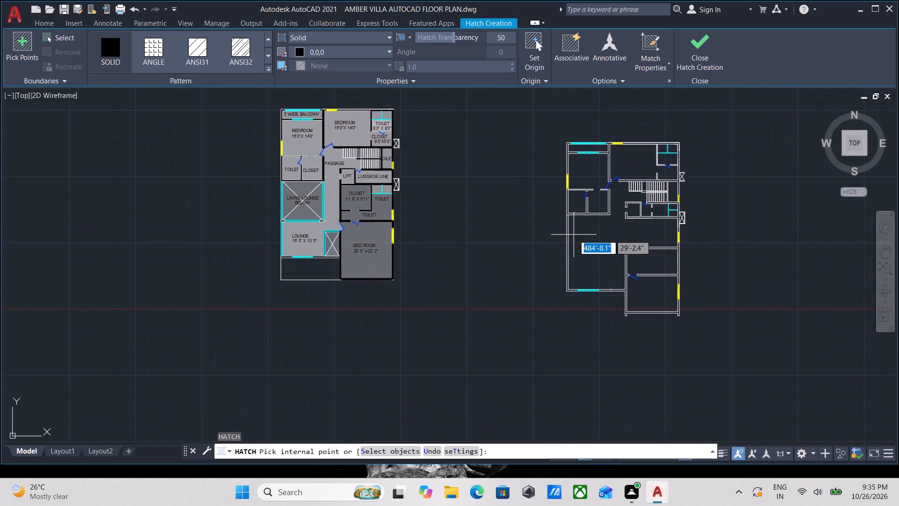
scroll(654, 324, up, 4)
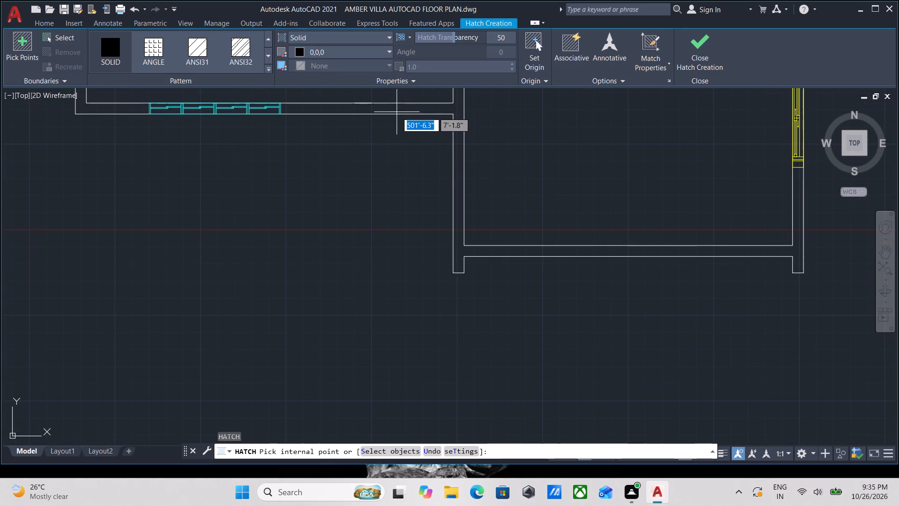
click(397, 112)
scroll(469, 125, down, 2)
middle_drag(469, 131, 487, 341)
scroll(564, 287, up, 2)
click(567, 299)
scroll(577, 277, down, 1)
middle_drag(574, 283, 567, 417)
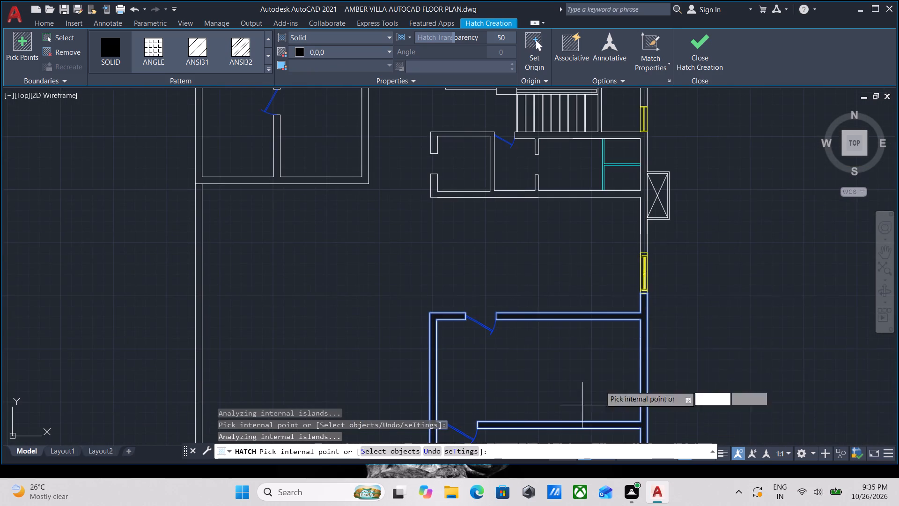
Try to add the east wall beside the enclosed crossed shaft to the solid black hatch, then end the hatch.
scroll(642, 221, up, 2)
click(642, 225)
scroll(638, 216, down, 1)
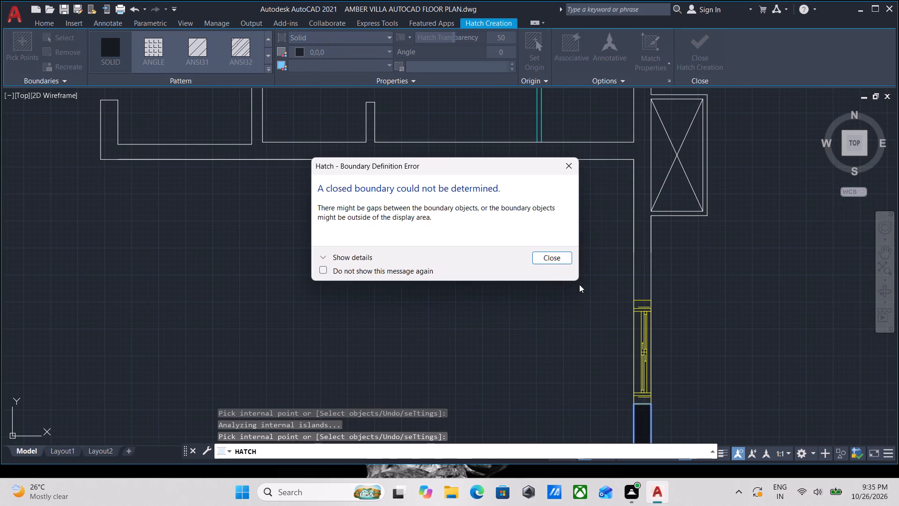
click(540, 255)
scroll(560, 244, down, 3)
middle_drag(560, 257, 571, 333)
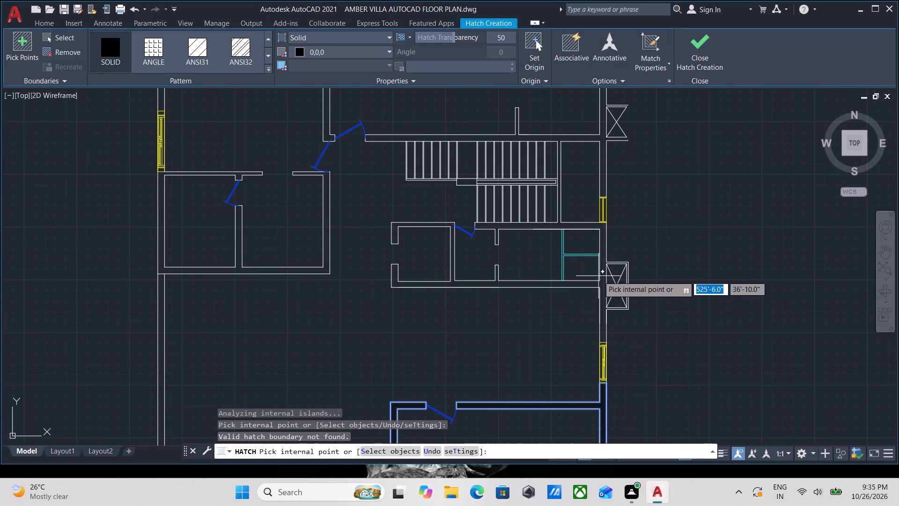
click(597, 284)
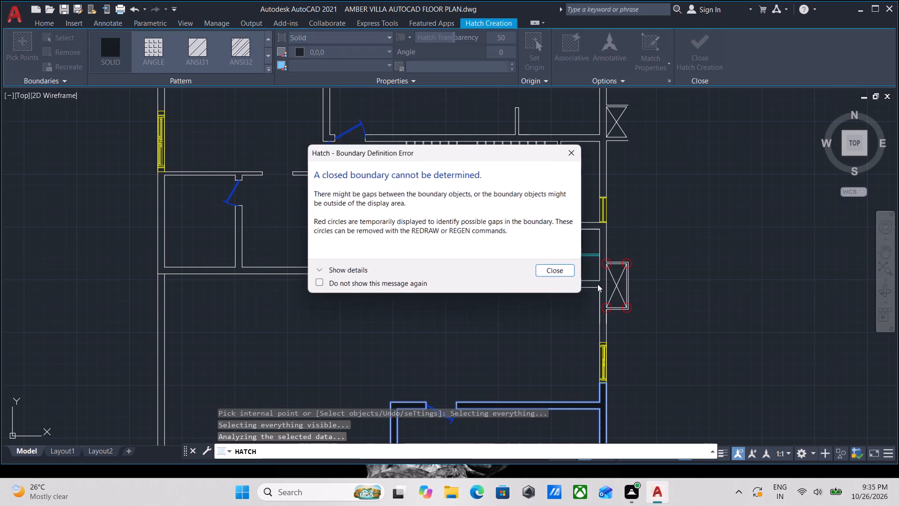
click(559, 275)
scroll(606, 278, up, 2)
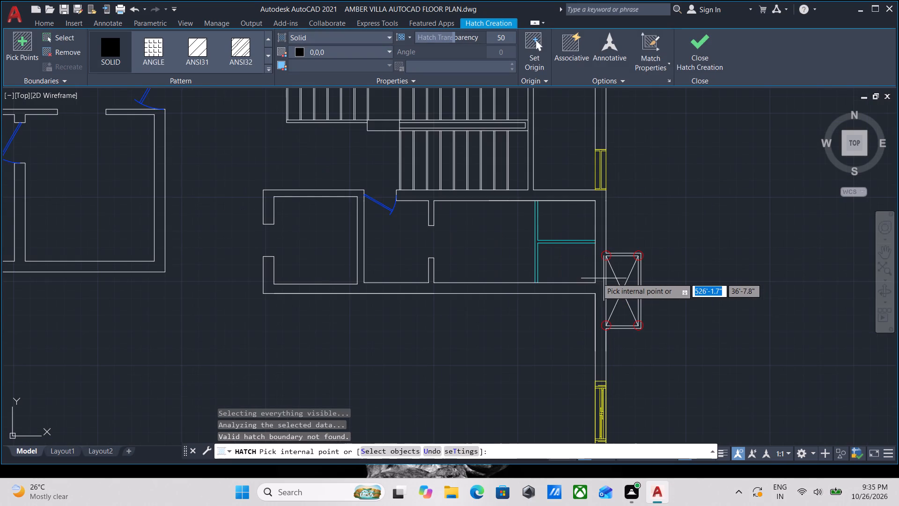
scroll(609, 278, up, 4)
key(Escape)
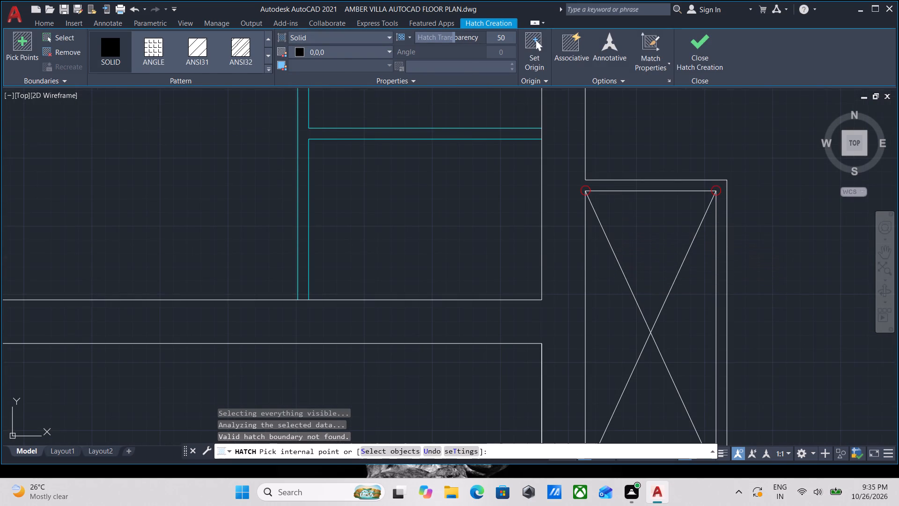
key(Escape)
Draw a short line joining the shaft's inner and outer north lines at its northwest corner, along the villa wall.
scroll(593, 196, up, 1)
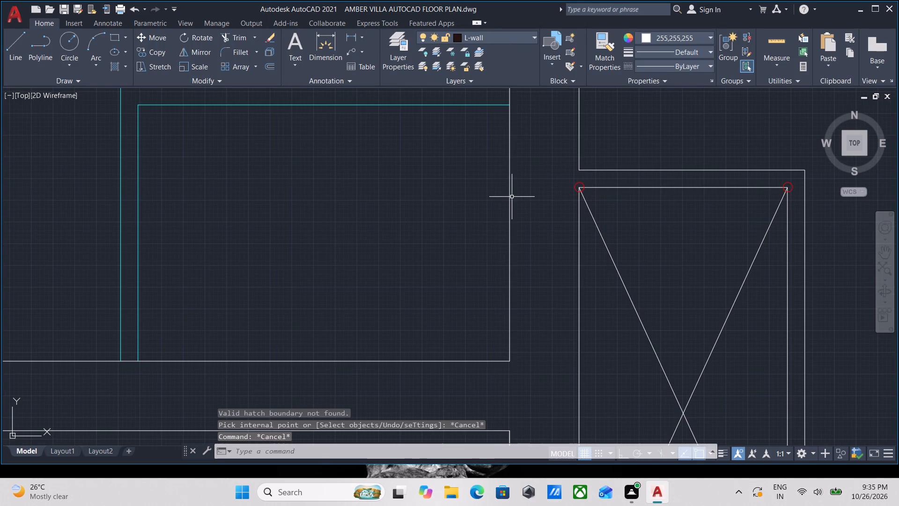
key(l)
key(Return)
scroll(580, 189, up, 2)
click(577, 188)
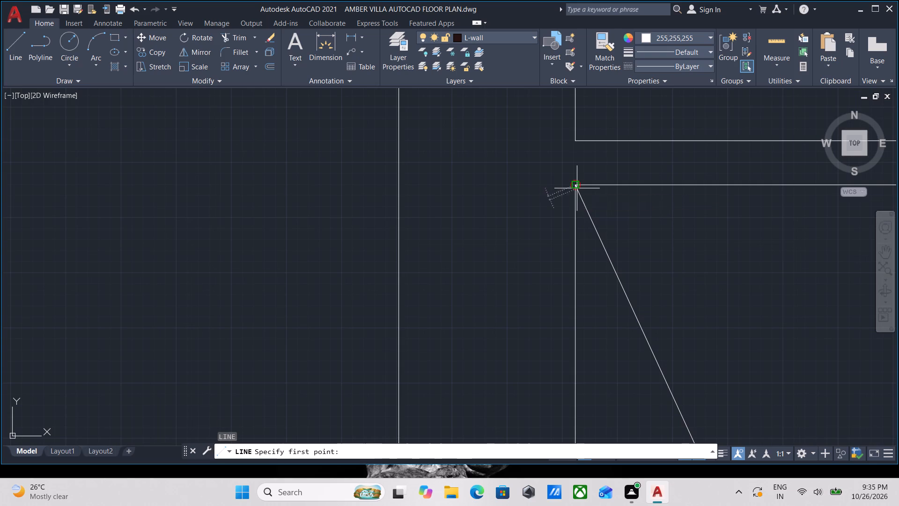
click(577, 140)
key(Escape)
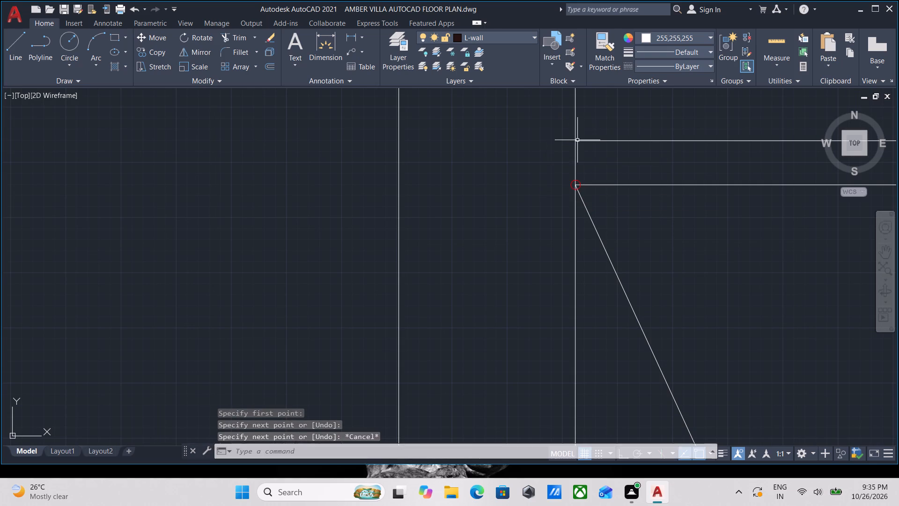
Draw a 2" line joining the shaft's outer and inner south lines at its southwest corner, along the villa wall.
scroll(577, 140, down, 2)
middle_drag(566, 271, 533, 122)
scroll(523, 211, down, 2)
middle_drag(523, 211, 511, 173)
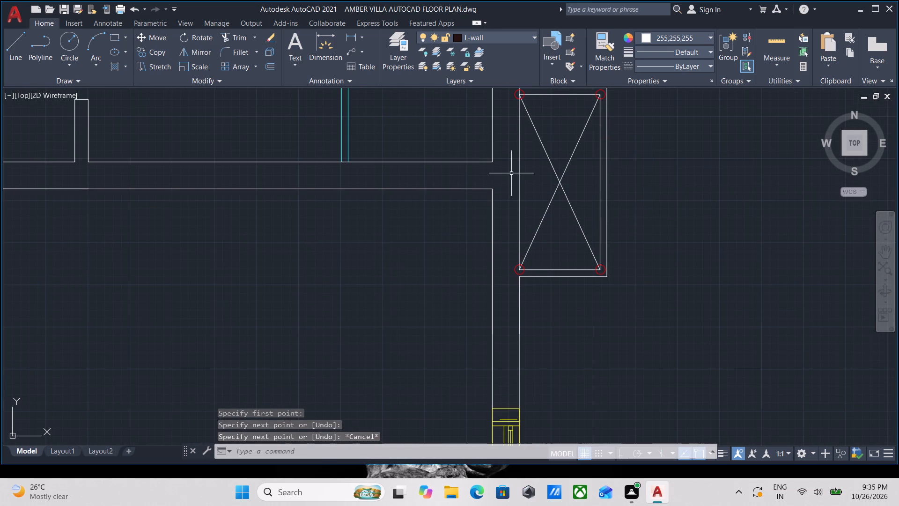
key(l)
key(Return)
scroll(531, 261, up, 3)
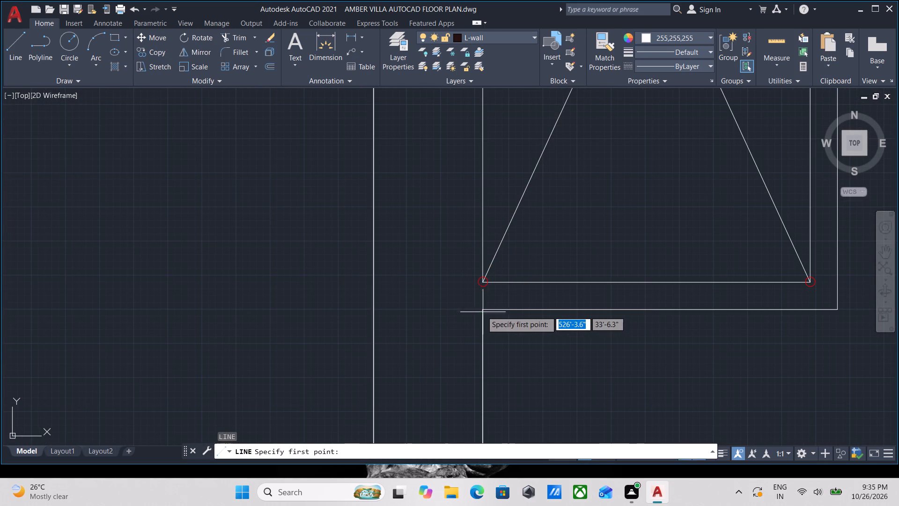
click(482, 311)
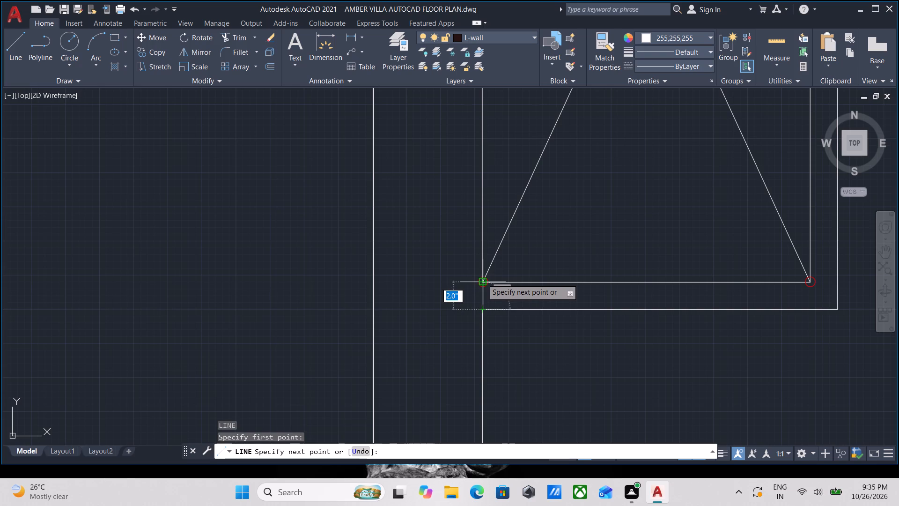
click(482, 278)
scroll(482, 278, down, 4)
key(Escape)
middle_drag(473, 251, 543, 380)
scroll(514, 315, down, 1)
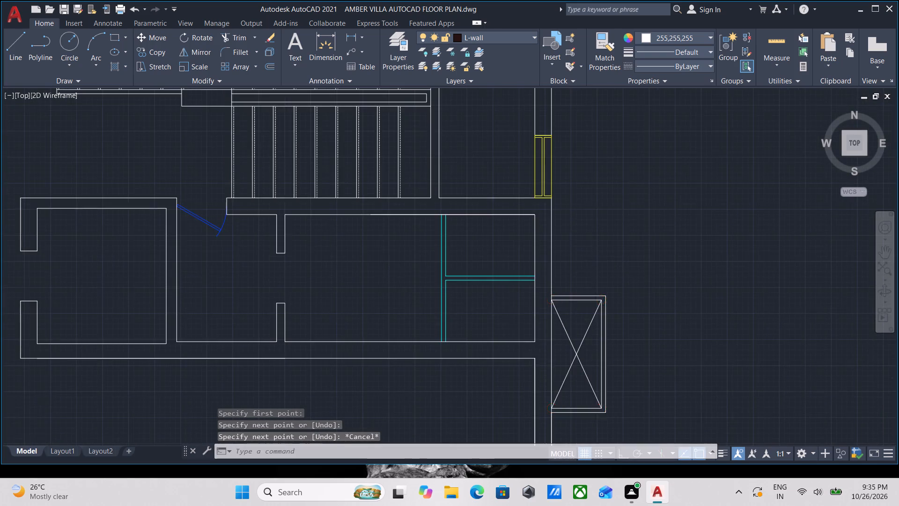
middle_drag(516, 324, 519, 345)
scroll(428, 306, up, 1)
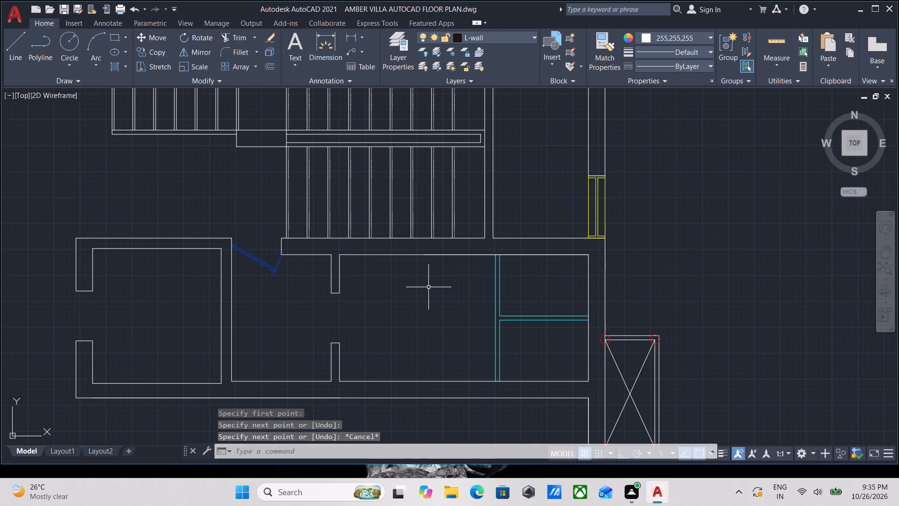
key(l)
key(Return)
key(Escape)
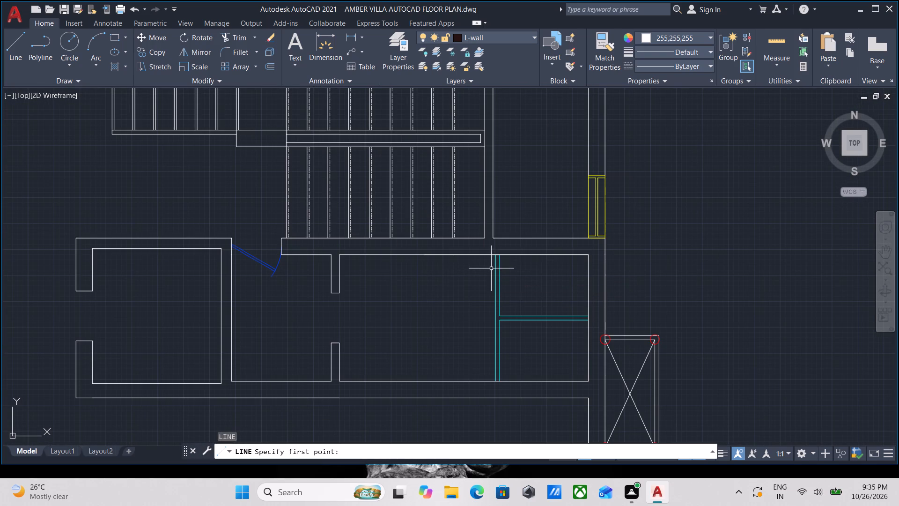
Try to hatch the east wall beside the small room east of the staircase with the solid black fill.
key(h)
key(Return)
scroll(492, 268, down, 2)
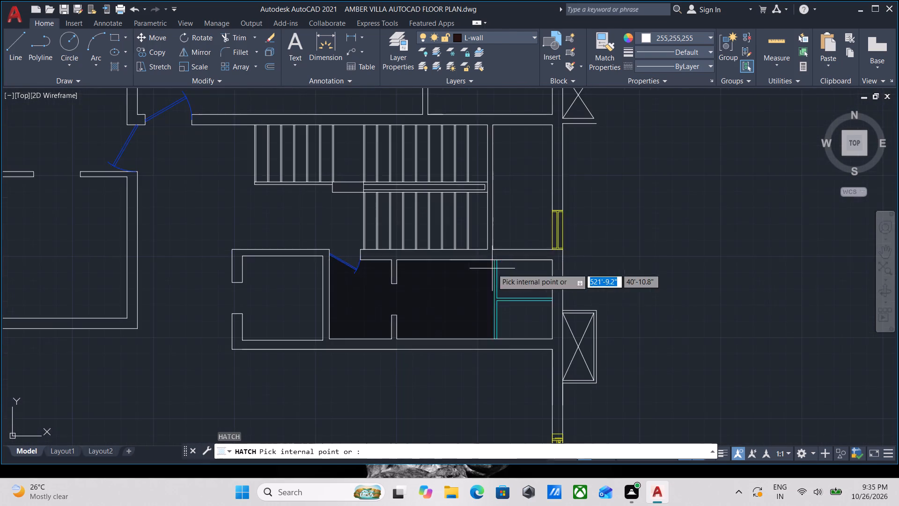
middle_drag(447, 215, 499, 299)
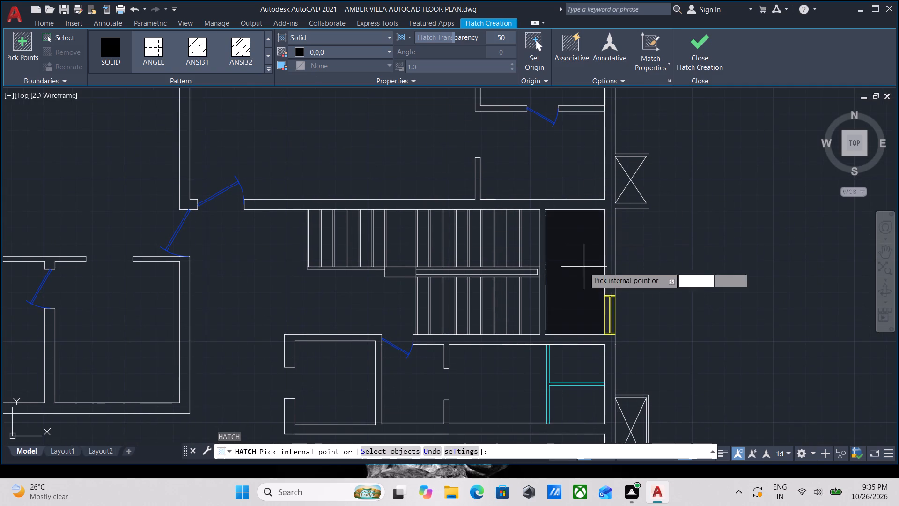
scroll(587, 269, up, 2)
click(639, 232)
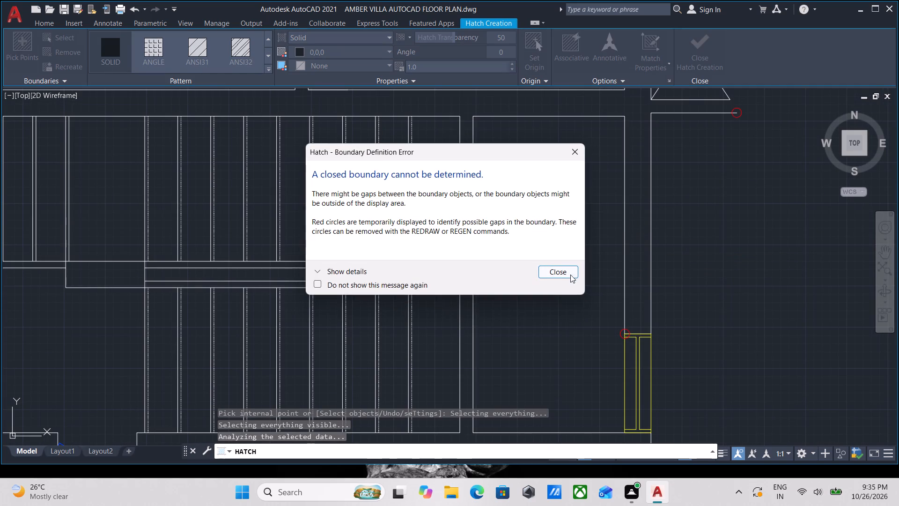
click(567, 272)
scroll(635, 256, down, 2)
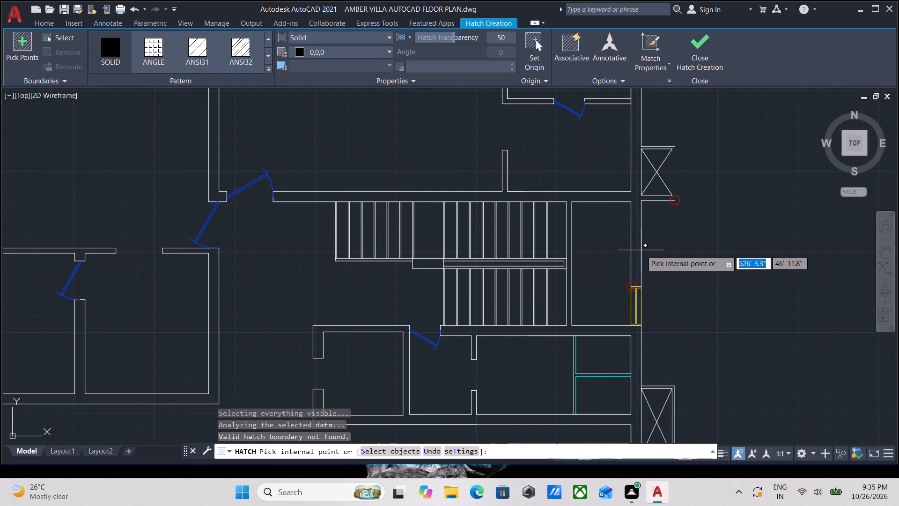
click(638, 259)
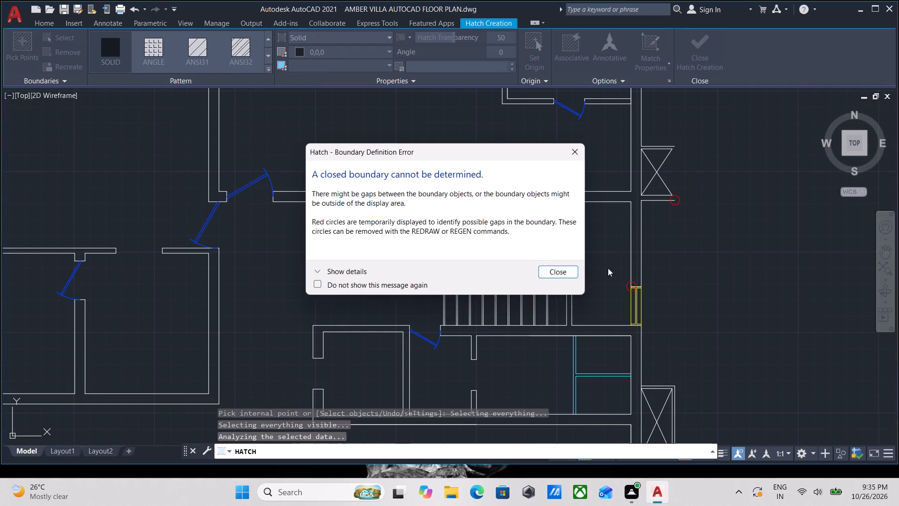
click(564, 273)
Hatch the northwest bedroom's west and east walls and the connected balcony walls with the solid black fill.
scroll(563, 278, down, 2)
middle_drag(489, 280, 585, 290)
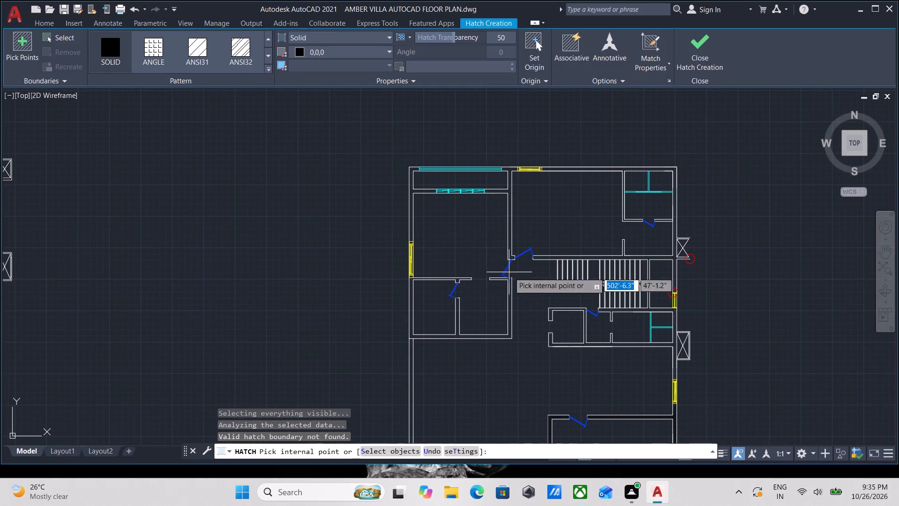
scroll(414, 222, up, 1)
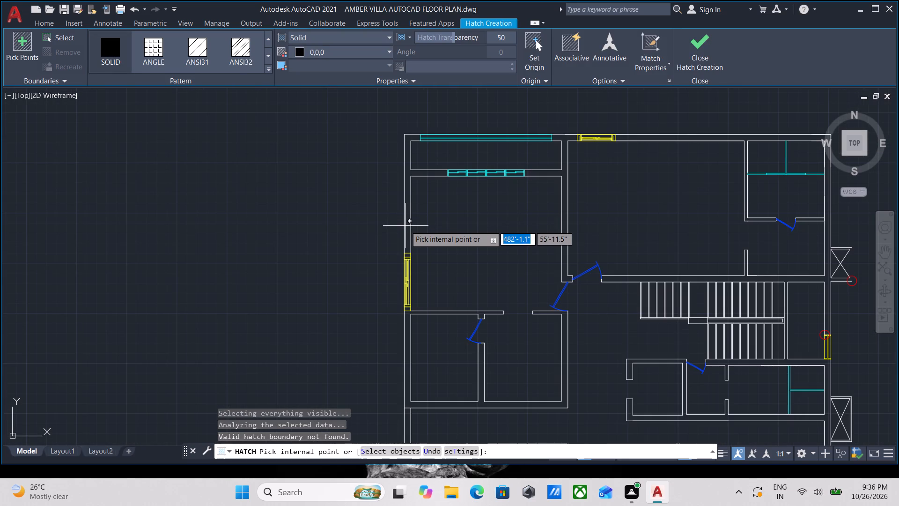
scroll(405, 226, up, 2)
click(405, 226)
scroll(405, 226, down, 2)
middle_drag(405, 231, 364, 279)
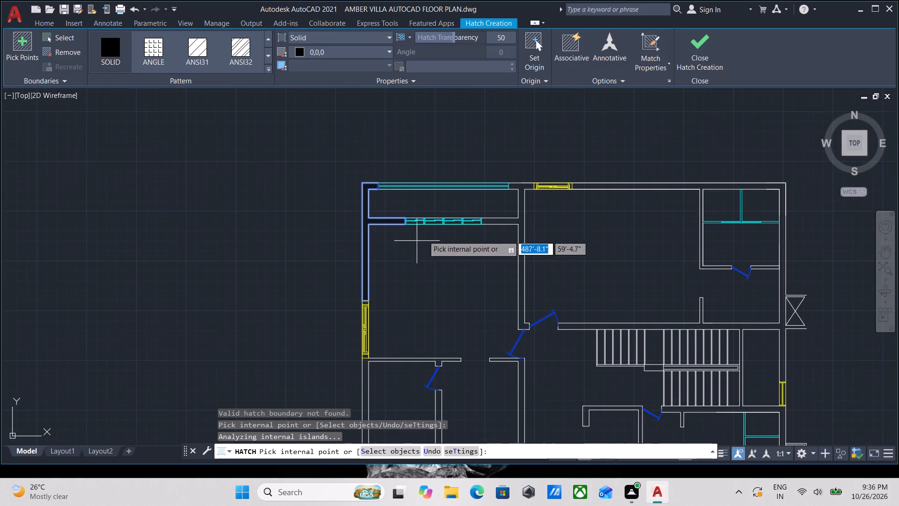
scroll(476, 224, up, 2)
click(523, 214)
scroll(614, 206, down, 1)
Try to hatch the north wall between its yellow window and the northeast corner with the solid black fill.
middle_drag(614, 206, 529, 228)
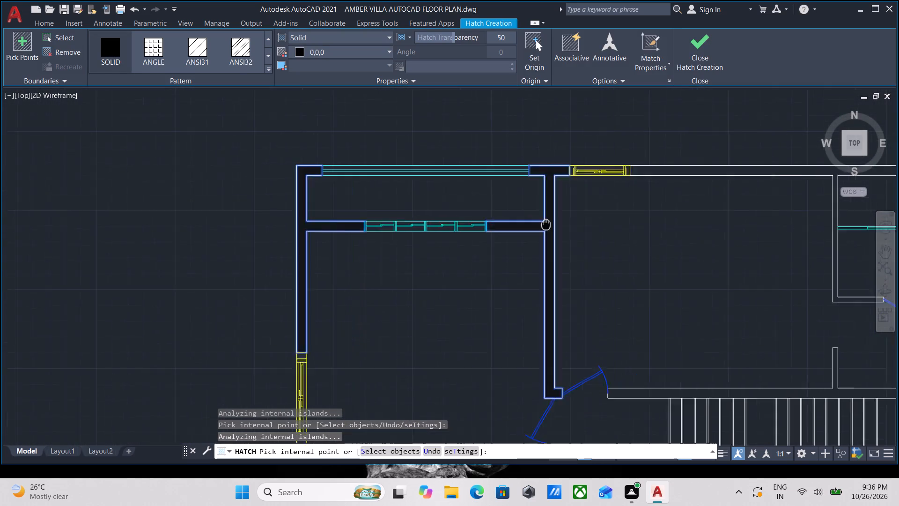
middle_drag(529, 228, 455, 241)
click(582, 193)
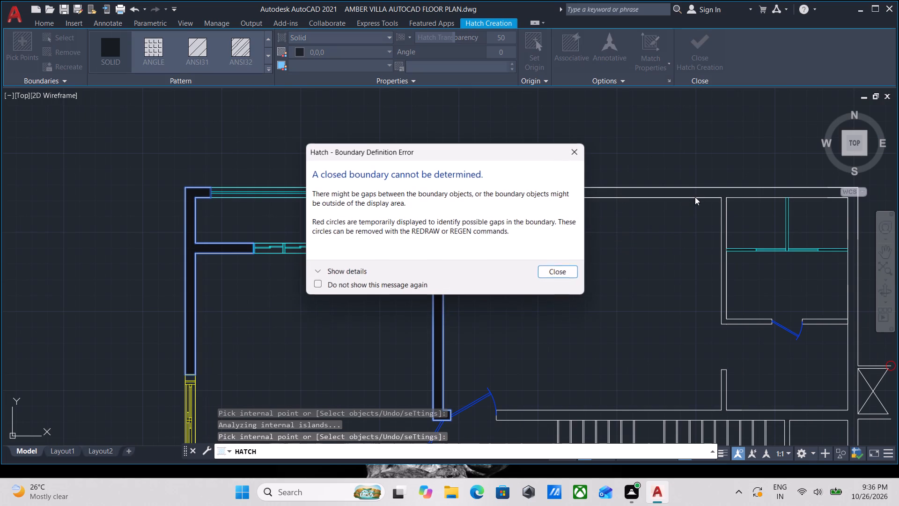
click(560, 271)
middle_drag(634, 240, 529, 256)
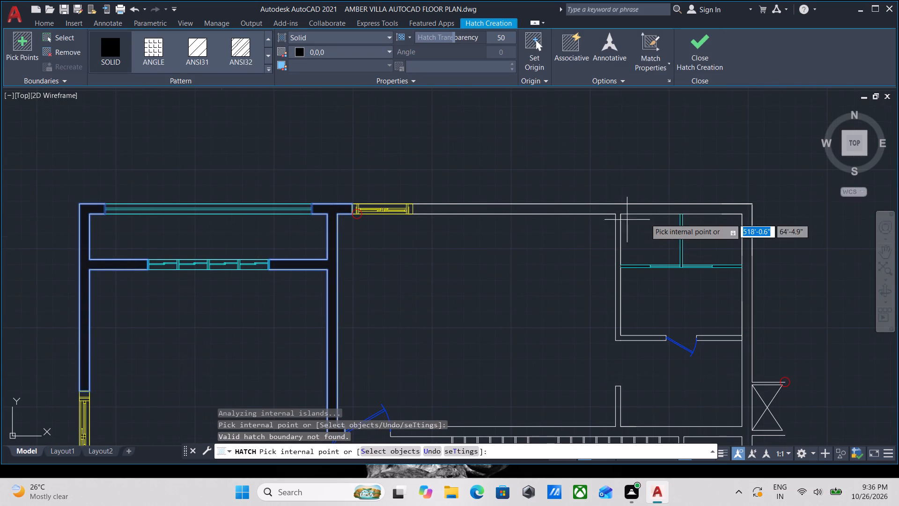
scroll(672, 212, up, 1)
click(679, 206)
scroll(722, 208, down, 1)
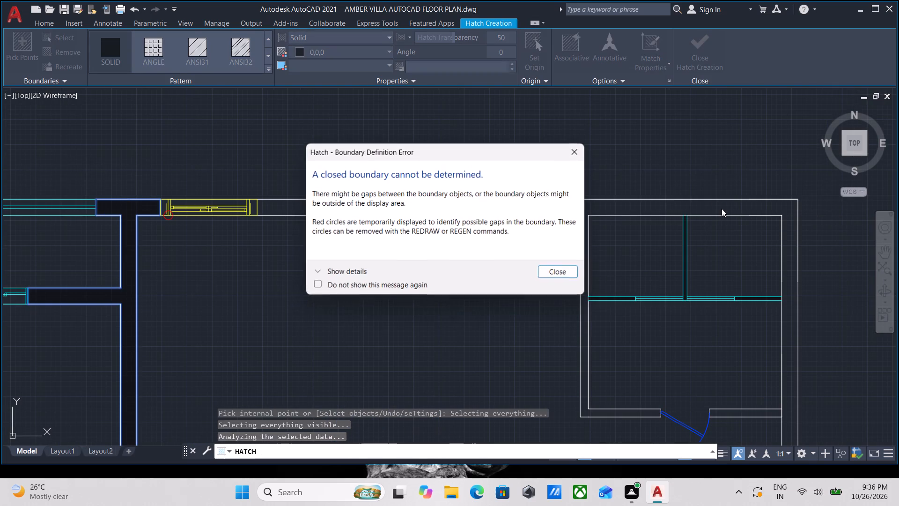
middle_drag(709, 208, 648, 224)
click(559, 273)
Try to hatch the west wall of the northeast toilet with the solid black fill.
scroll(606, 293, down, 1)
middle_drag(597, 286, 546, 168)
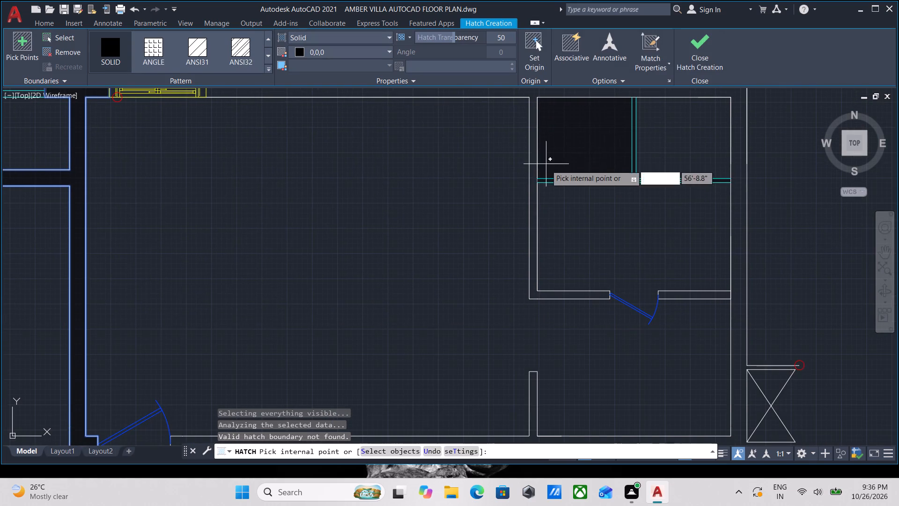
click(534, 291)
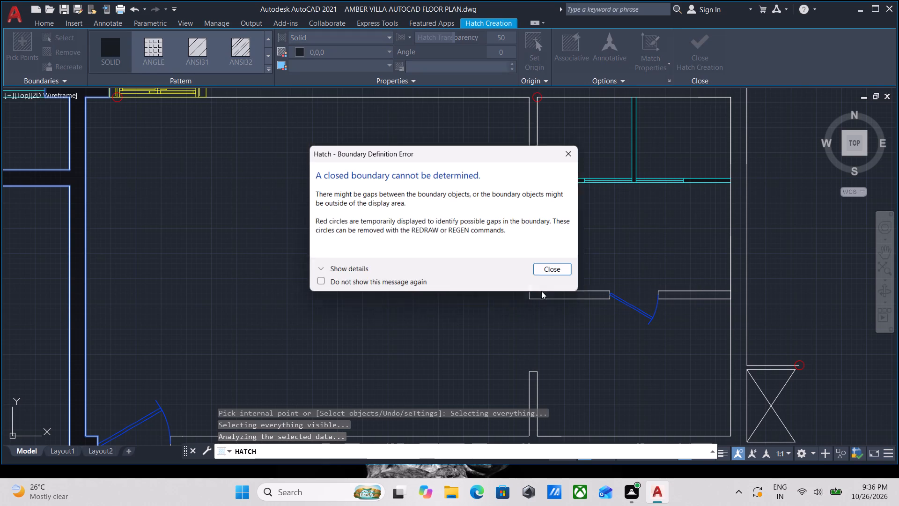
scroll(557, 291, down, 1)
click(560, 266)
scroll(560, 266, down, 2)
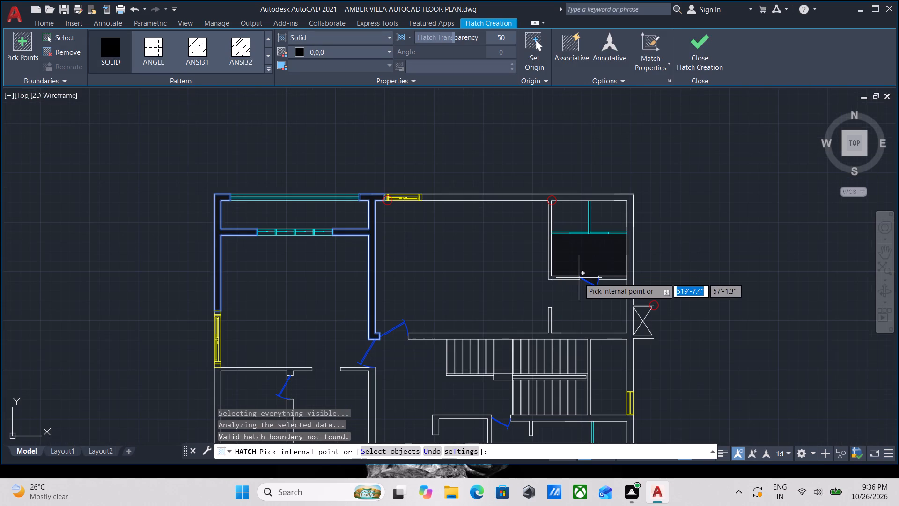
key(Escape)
Draw a 2" line joining the upper shaft's outer and inner north lines at its northwest corner, along the villa's east wall.
scroll(660, 334, up, 3)
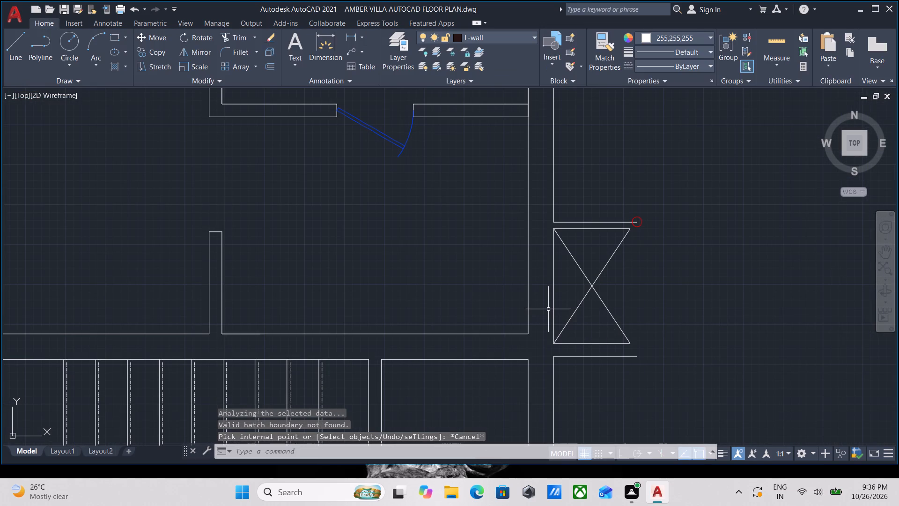
key(Escape)
key(l)
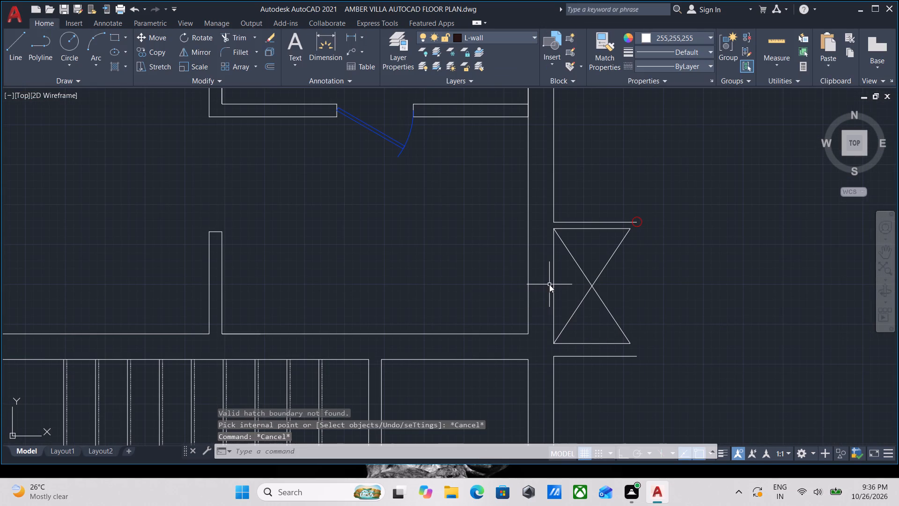
key(Return)
scroll(550, 249, up, 2)
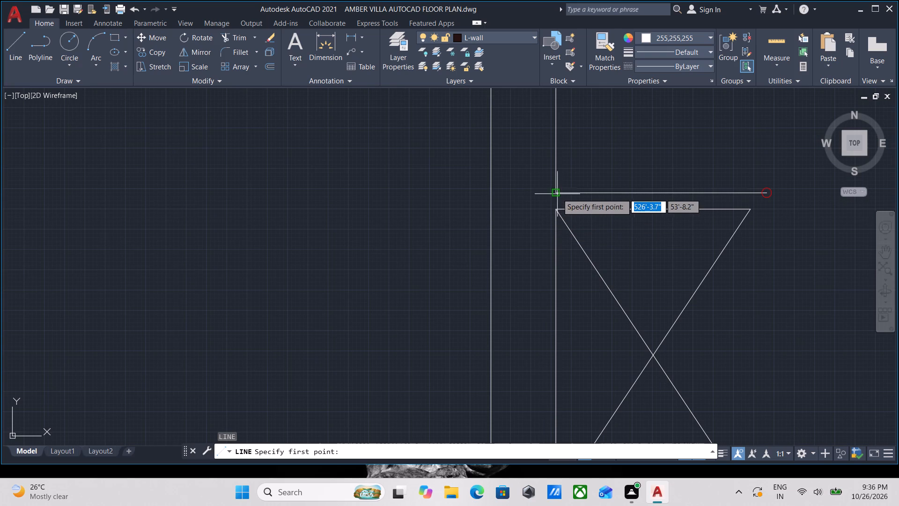
click(556, 196)
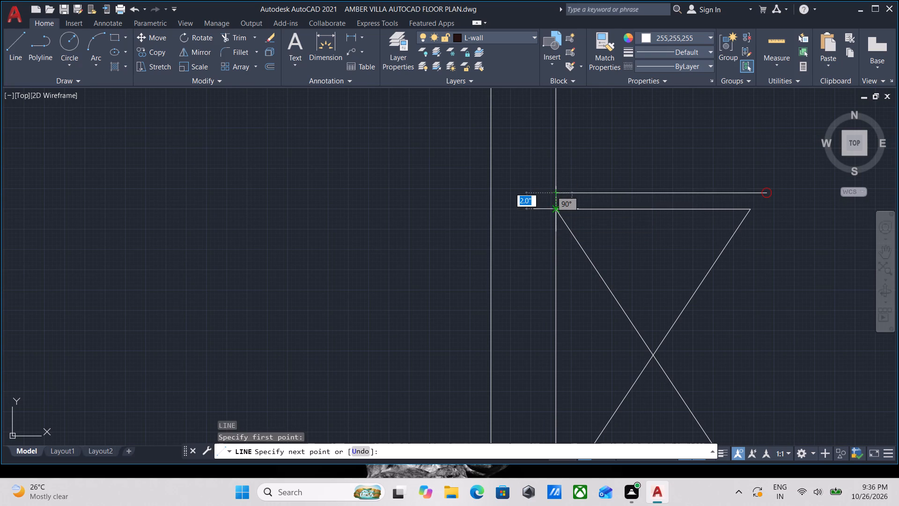
click(556, 211)
key(Escape)
Draw a 4" line joining the upper shaft's inner and outer south lines at its southwest corner, along the villa's east wall.
scroll(585, 253, down, 1)
middle_drag(578, 252, 565, 138)
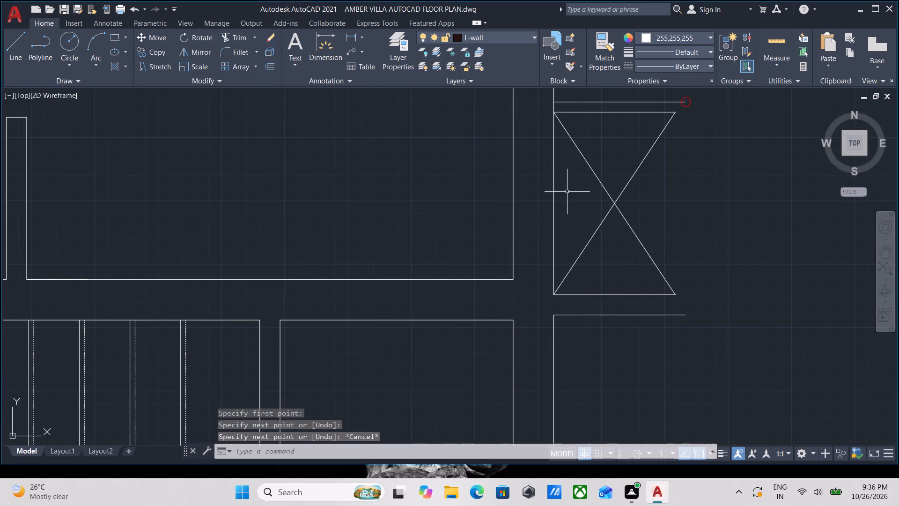
key(l)
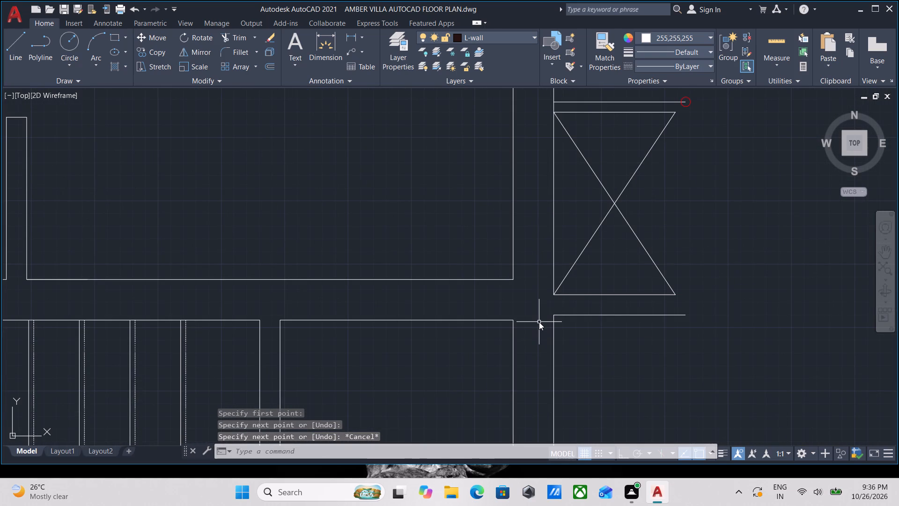
key(Return)
click(556, 295)
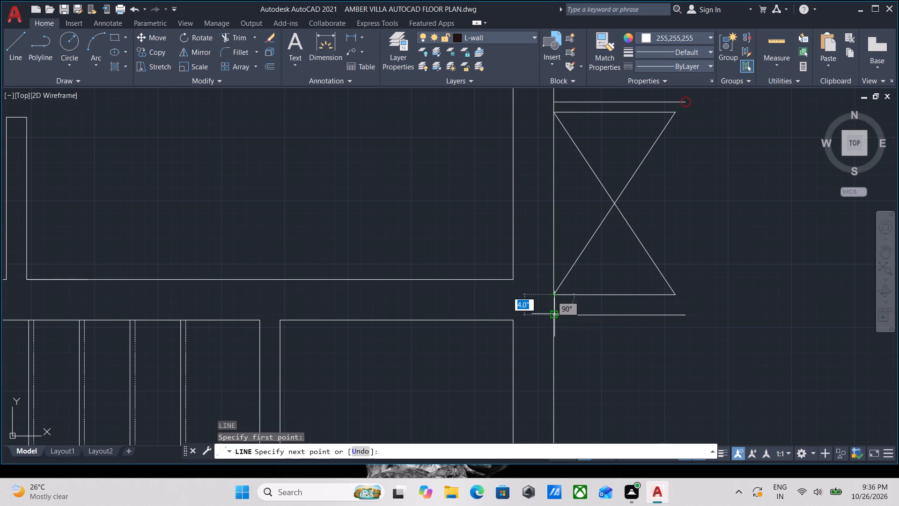
click(554, 314)
key(Escape)
Hatch the northeast exterior wall and the connected toilet, staircase and lift walls with the solid black fill.
scroll(427, 262, down, 2)
middle_drag(429, 270, 509, 373)
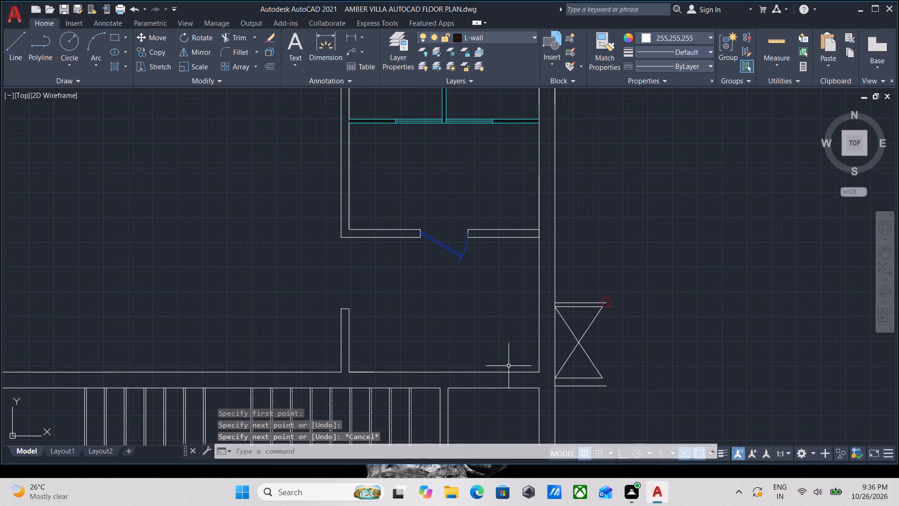
key(h)
key(Return)
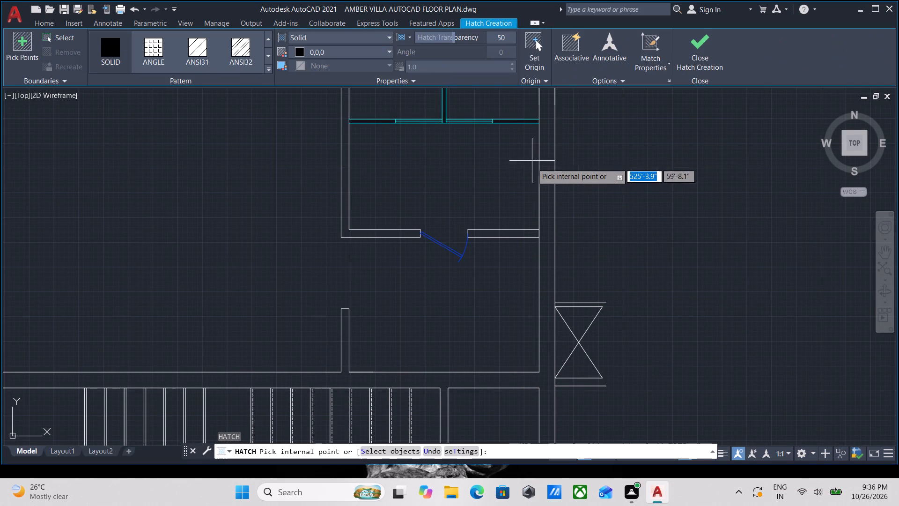
scroll(534, 194, down, 1)
middle_drag(541, 212, 562, 296)
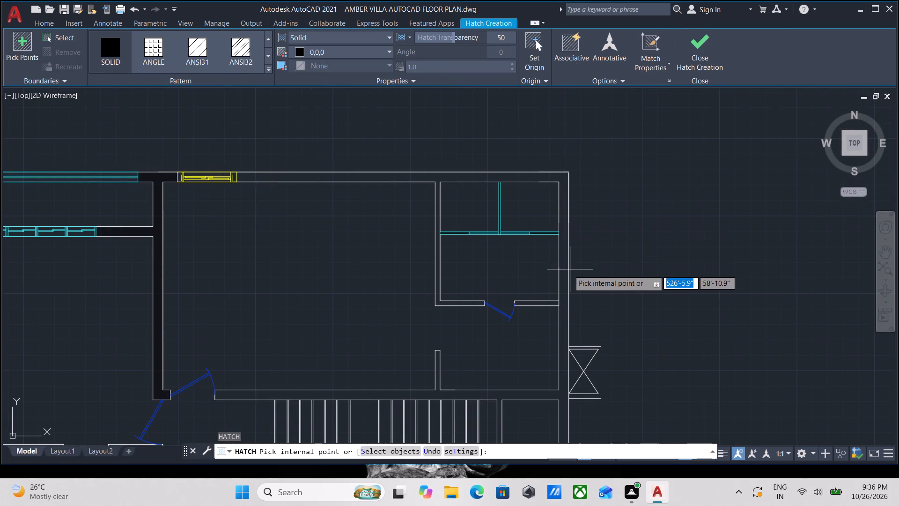
click(565, 273)
scroll(567, 269, down, 3)
middle_drag(567, 269, 605, 179)
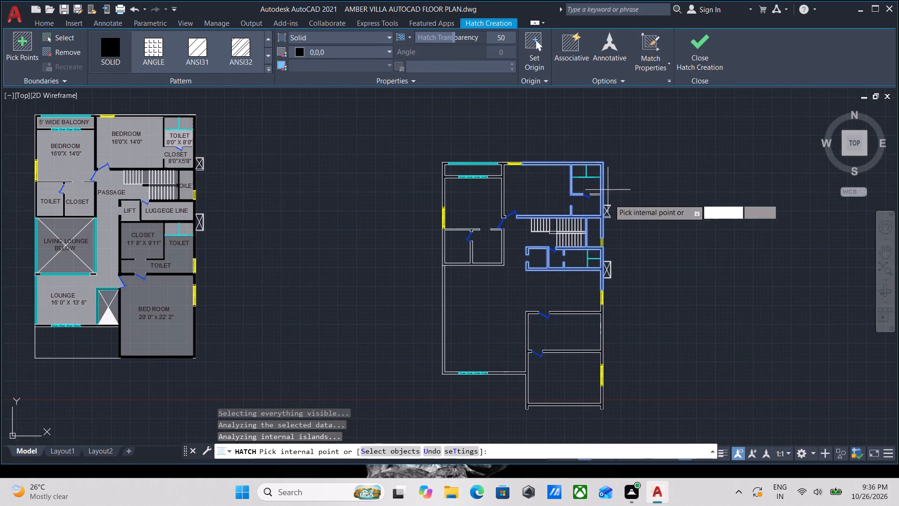
Hatch the walls of the two small rooms south of the northwest bedroom with the solid black fill and finish the hatch.
scroll(577, 193, up, 6)
scroll(447, 228, down, 3)
middle_drag(452, 228, 718, 161)
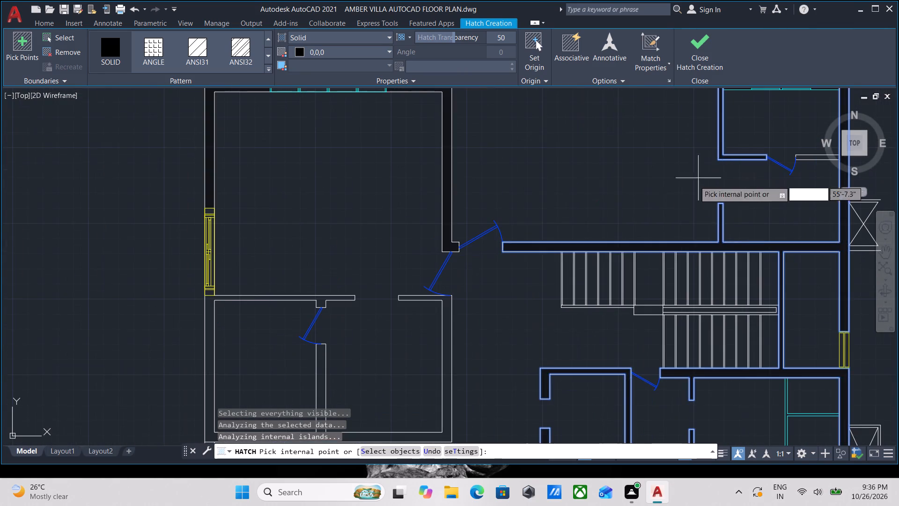
middle_drag(442, 283, 492, 197)
scroll(251, 278, up, 2)
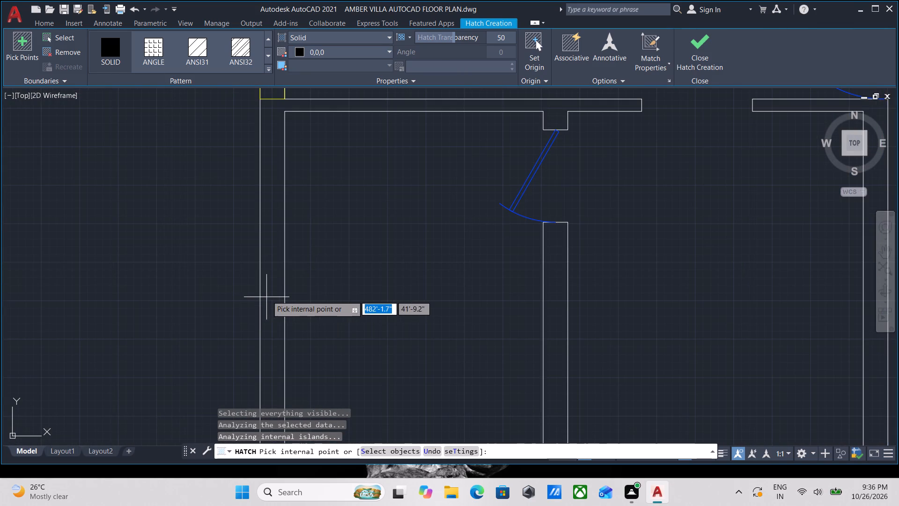
click(268, 293)
scroll(320, 284, down, 2)
middle_drag(320, 283, 317, 218)
middle_drag(610, 317, 450, 333)
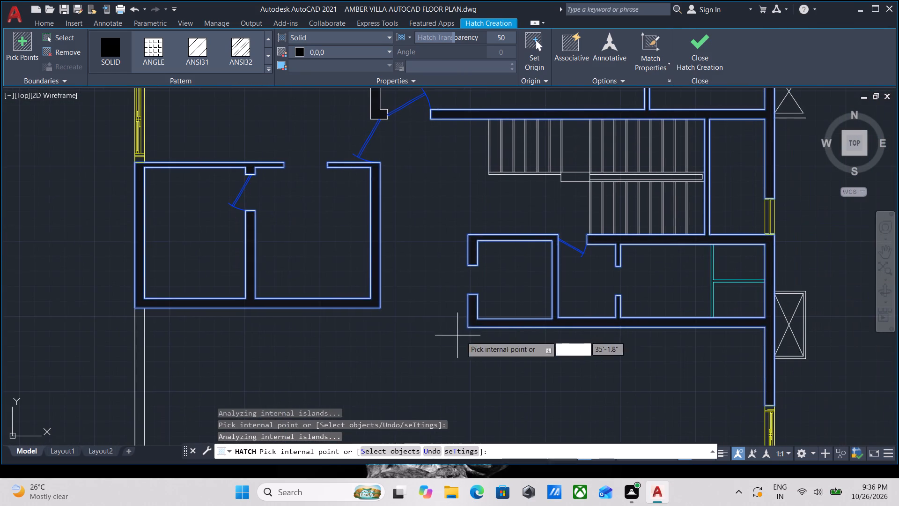
scroll(699, 327, up, 1)
middle_drag(699, 328, 491, 459)
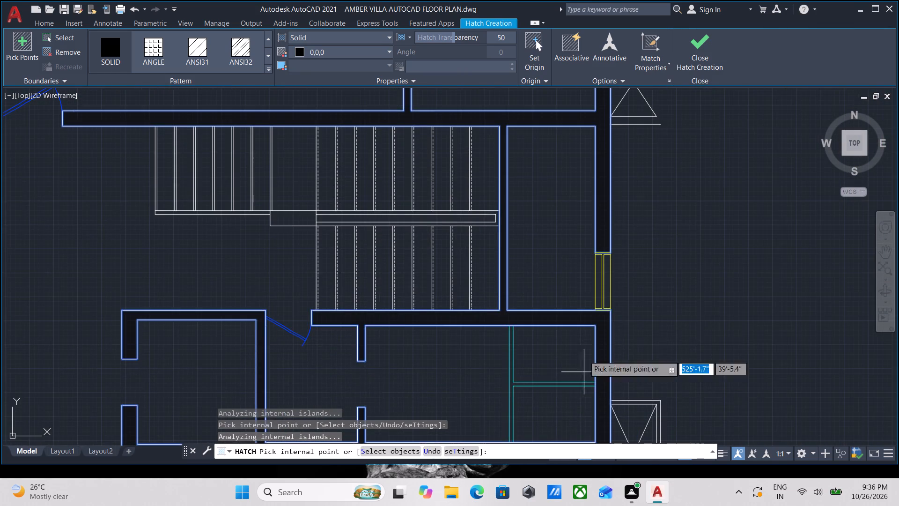
middle_drag(605, 301, 648, 414)
scroll(479, 206, down, 1)
middle_drag(483, 211, 549, 303)
middle_drag(350, 221, 428, 315)
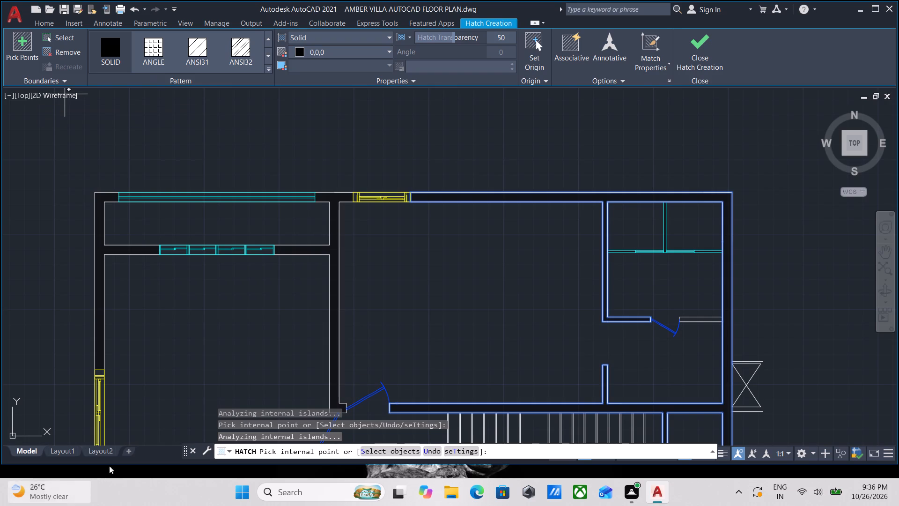
scroll(165, 176, up, 3)
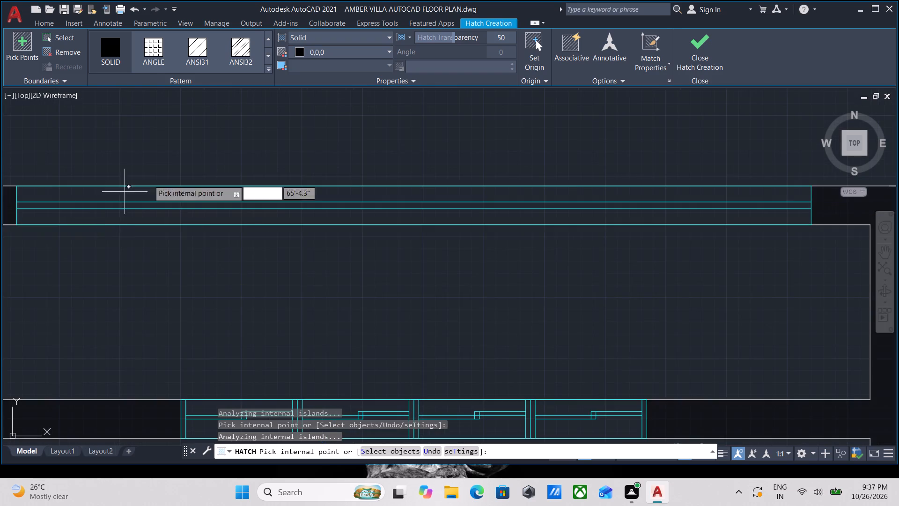
scroll(190, 169, down, 2)
click(689, 42)
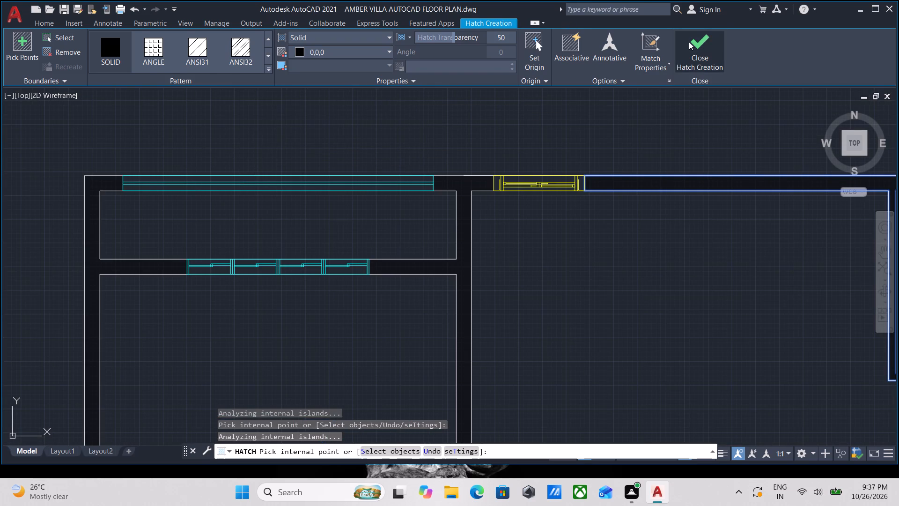
Hatch the short wall piece east of the northeast toilet's door with the solid black fill.
scroll(386, 139, down, 2)
middle_drag(386, 139, 404, 136)
scroll(587, 222, up, 2)
scroll(639, 221, up, 2)
scroll(638, 222, down, 2)
middle_drag(637, 223, 509, 251)
scroll(579, 262, up, 1)
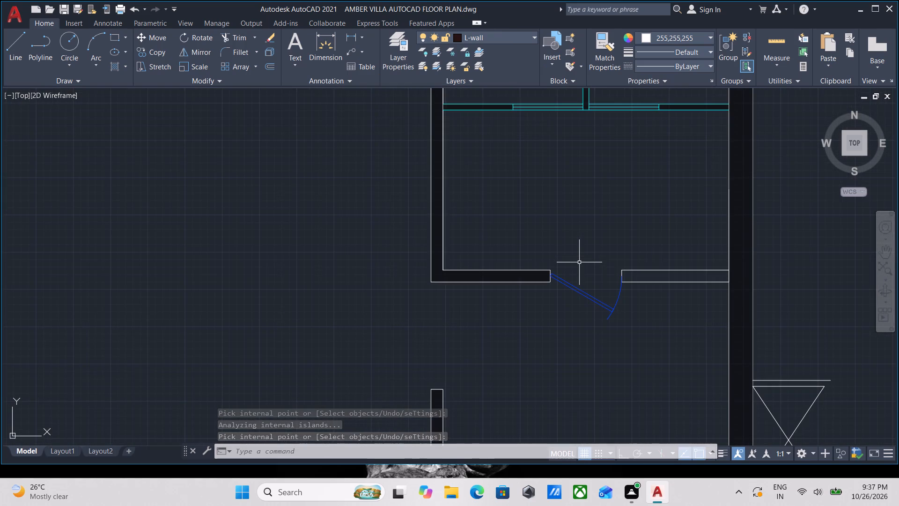
key(h)
key(Return)
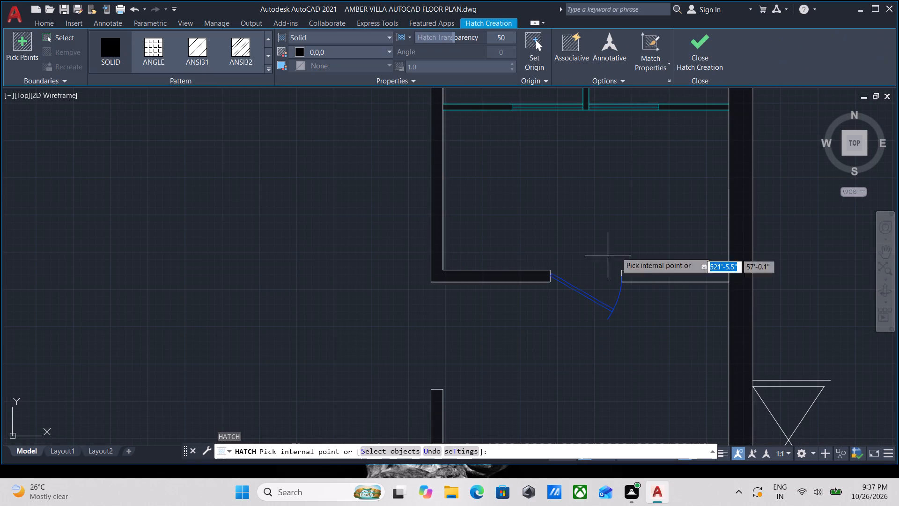
scroll(684, 269, up, 1)
click(684, 280)
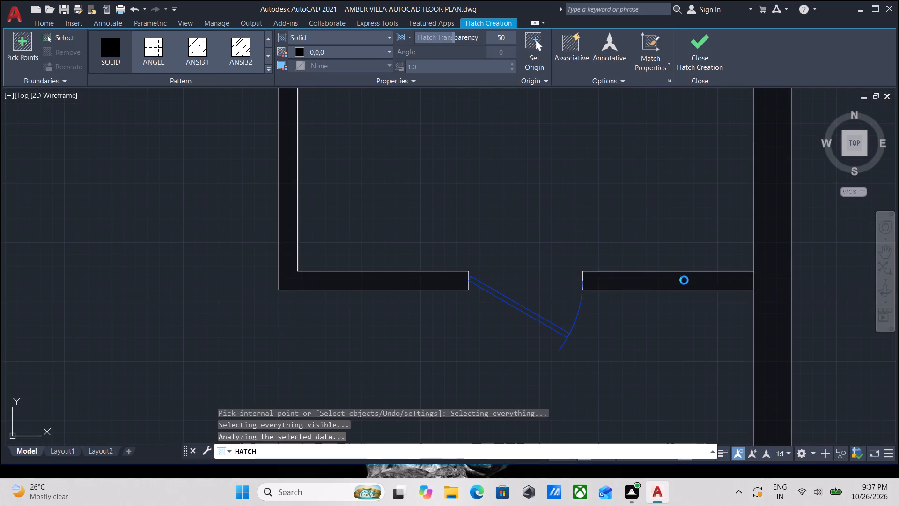
click(697, 47)
Examine the wall fills around the northwest bedroom, the small rooms south of it, the staircase and the lift.
scroll(268, 212, down, 3)
middle_drag(268, 212, 478, 266)
middle_drag(196, 163, 447, 86)
middle_drag(468, 227, 476, 195)
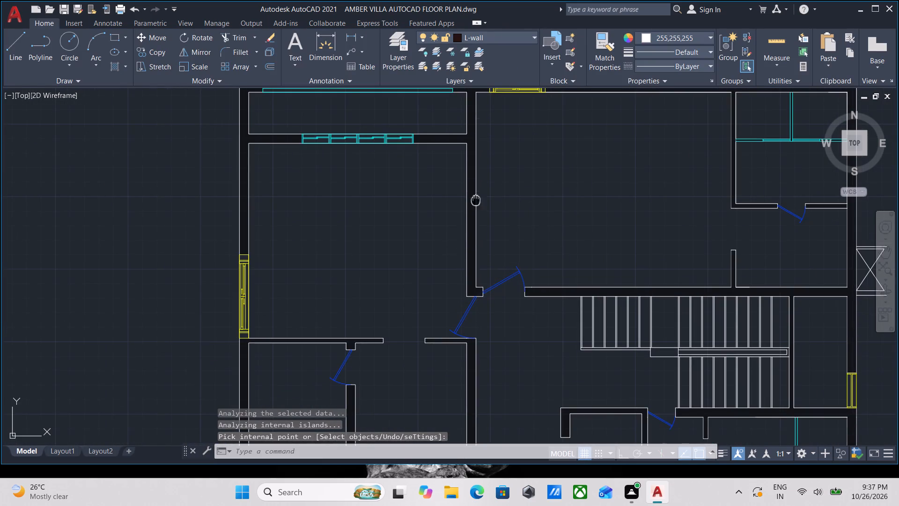
middle_drag(476, 195, 484, 151)
scroll(518, 356, up, 2)
middle_drag(639, 325, 403, 302)
scroll(632, 323, down, 1)
scroll(484, 288, down, 1)
middle_drag(484, 288, 481, 299)
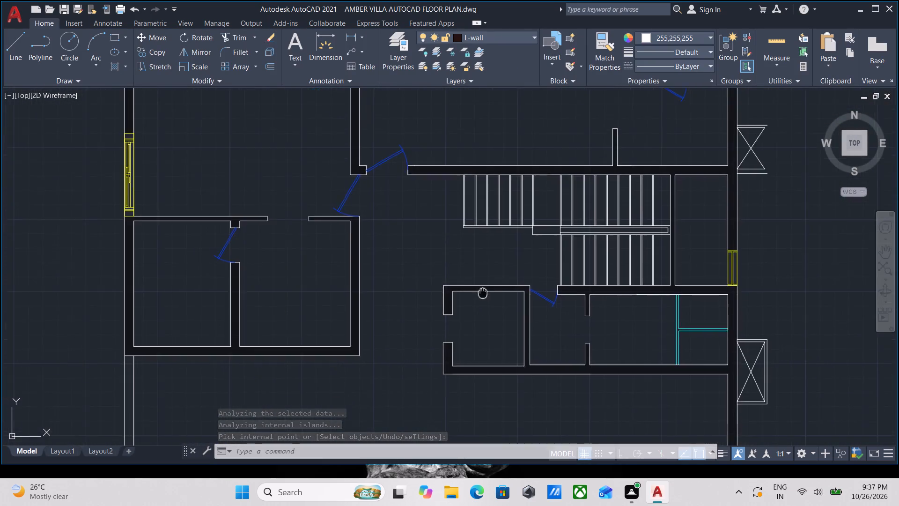
middle_drag(481, 299, 470, 364)
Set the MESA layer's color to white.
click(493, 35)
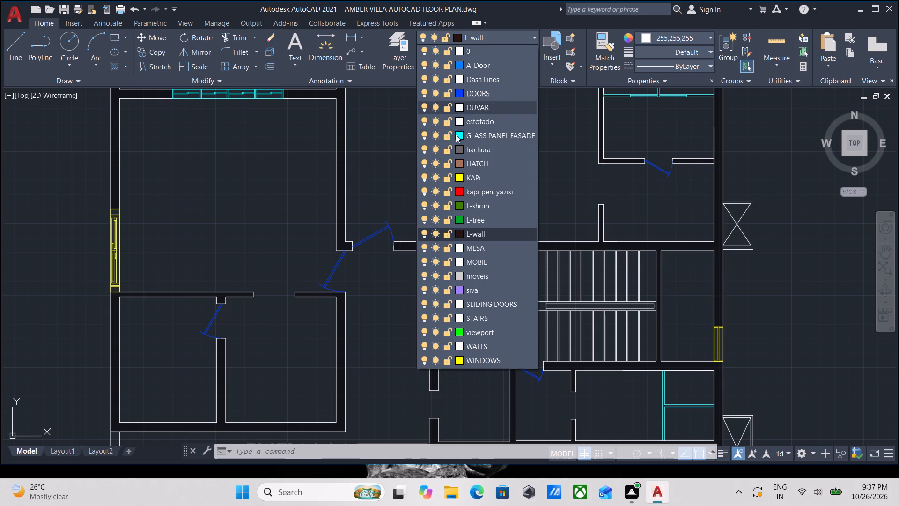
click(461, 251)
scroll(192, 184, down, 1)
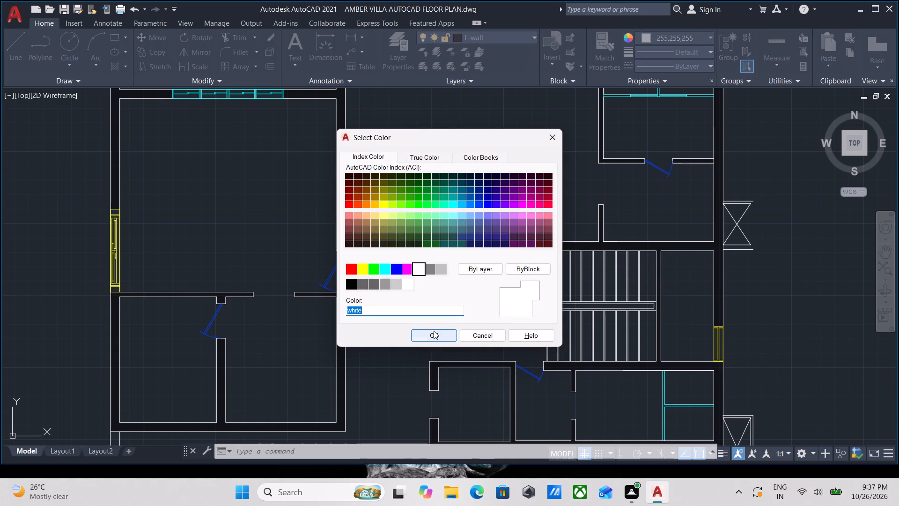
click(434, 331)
Start a solid hatch with its color set to ByBlock and fill the narrow strip room north of the northwest bedroom.
scroll(236, 180, down, 2)
middle_drag(236, 180, 307, 218)
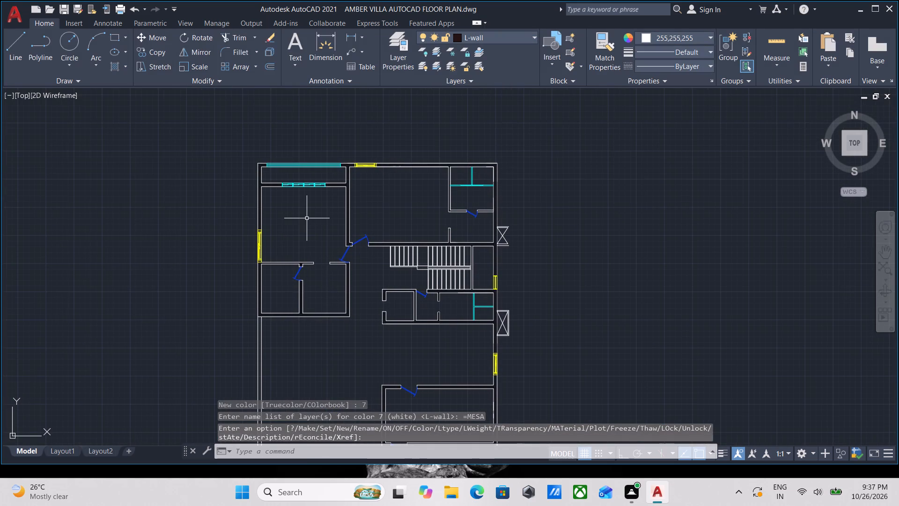
key(h)
key(Return)
scroll(307, 218, up, 3)
click(307, 218)
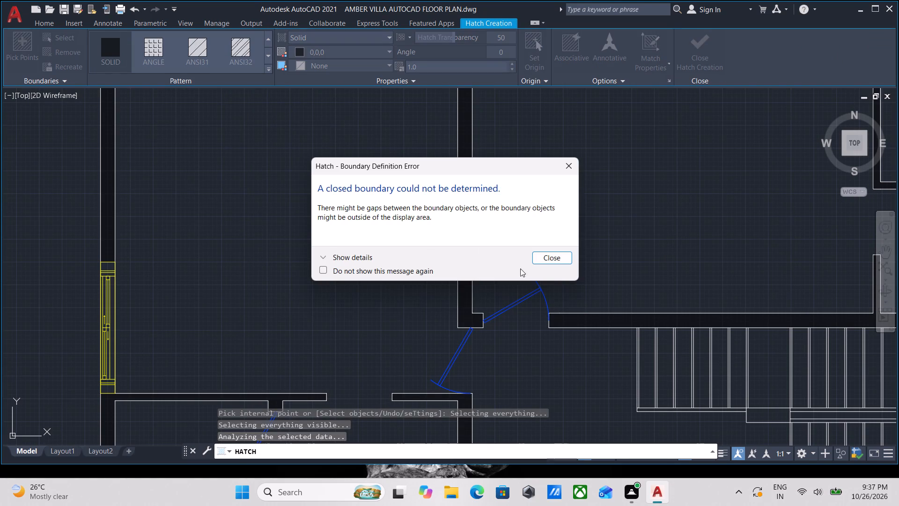
click(542, 261)
scroll(344, 195, down, 2)
middle_drag(344, 198, 356, 255)
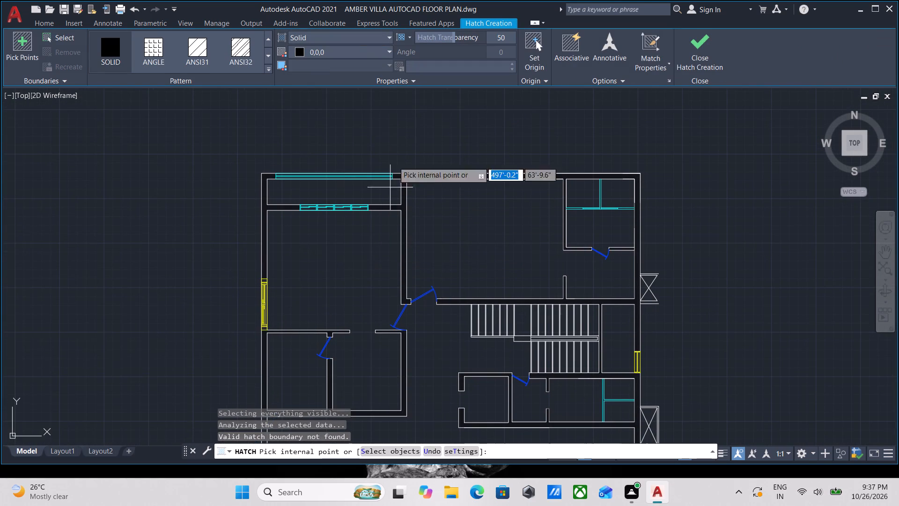
click(354, 52)
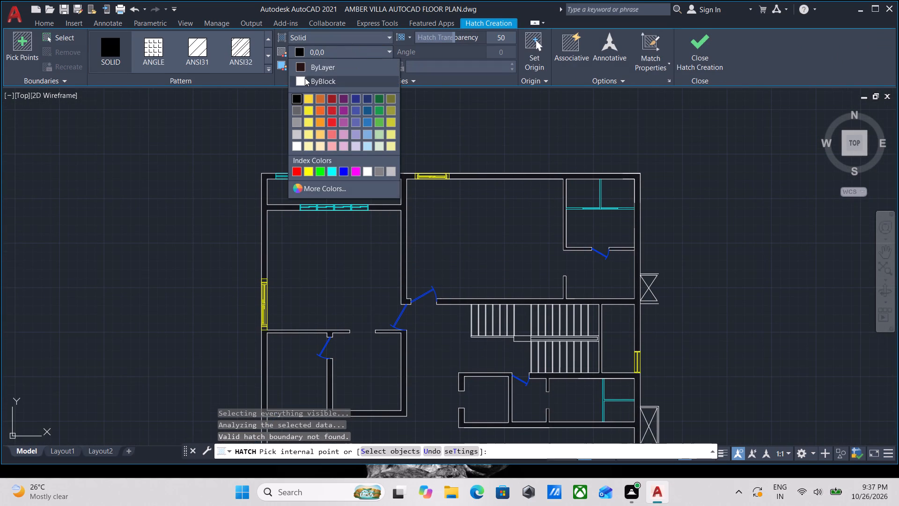
click(297, 80)
scroll(317, 205, up, 2)
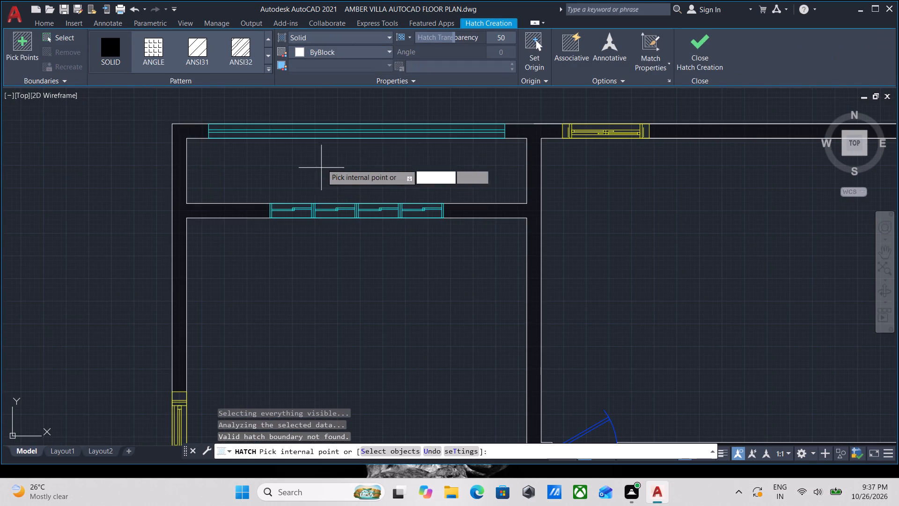
click(323, 155)
Add the northwest bedroom and the connected interior floor area to the ByBlock solid hatch.
click(316, 246)
scroll(333, 246, down, 1)
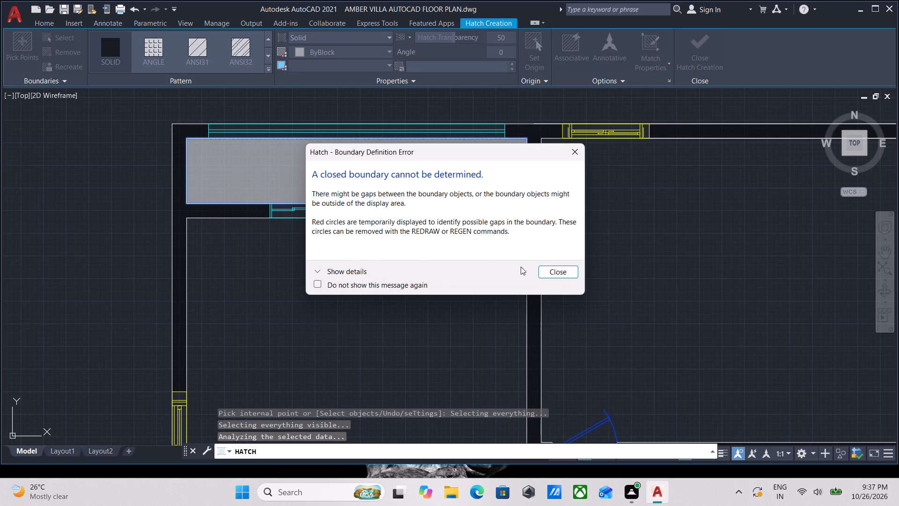
click(557, 272)
scroll(442, 242, down, 2)
middle_drag(401, 225, 348, 144)
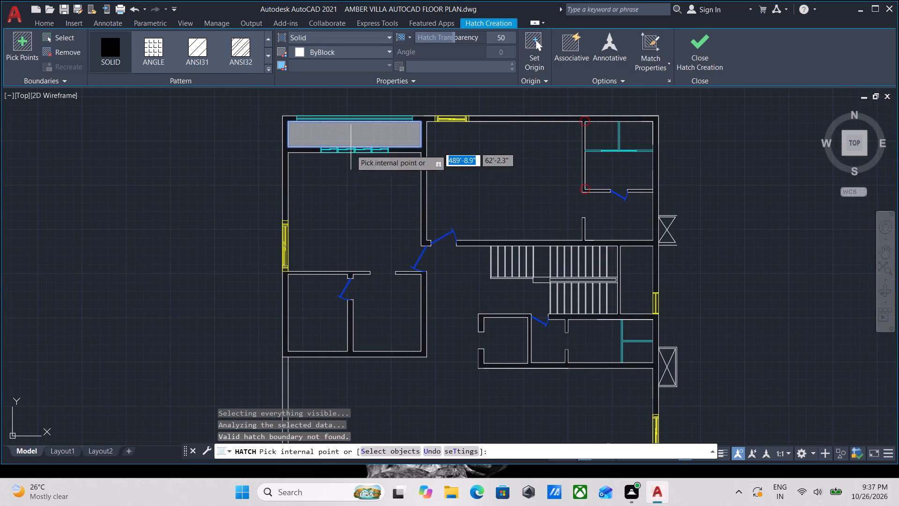
click(354, 196)
Hatch the room east of the staircase, the upper flight's middle landing and its easternmost bay with the same fill.
scroll(501, 201, down, 1)
middle_drag(492, 199, 389, 132)
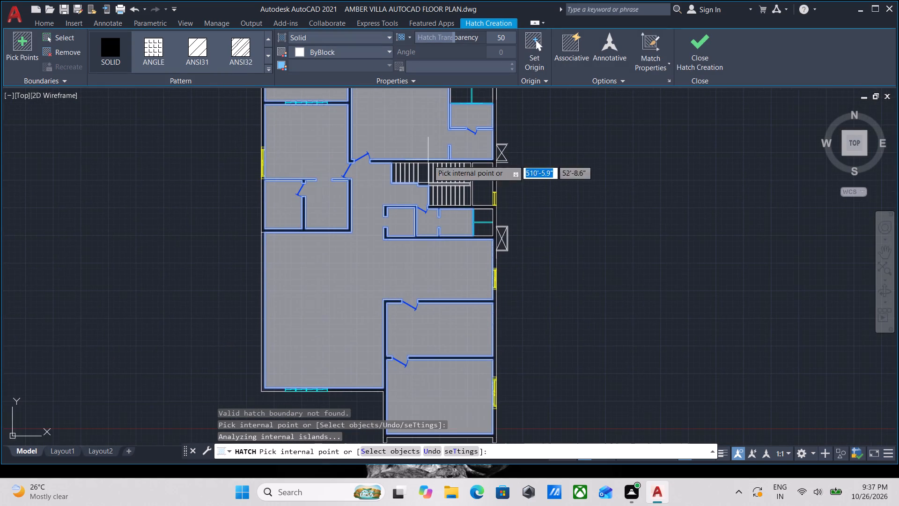
scroll(483, 187, up, 2)
click(484, 179)
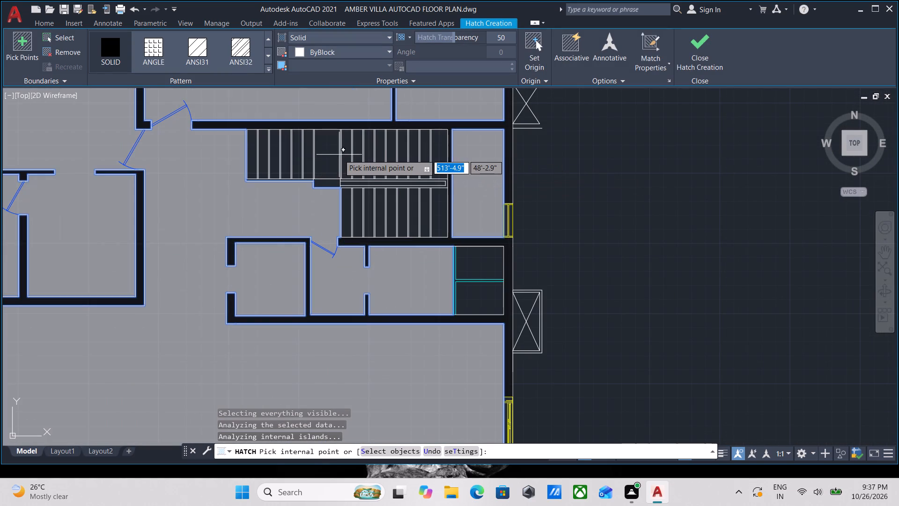
click(339, 155)
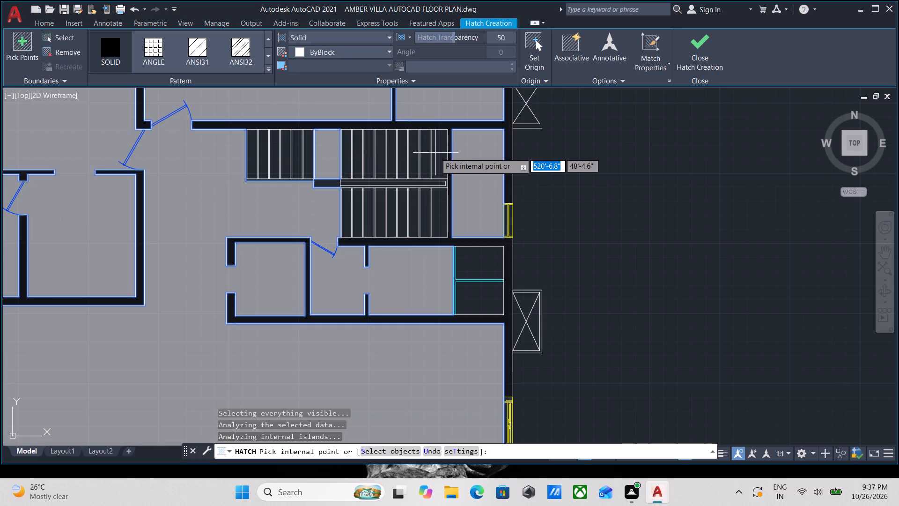
click(435, 153)
Hatch the six treads west of the middle landing in the staircase's upper flight with the ByBlock solid fill.
scroll(341, 165, up, 3)
middle_drag(224, 151, 297, 169)
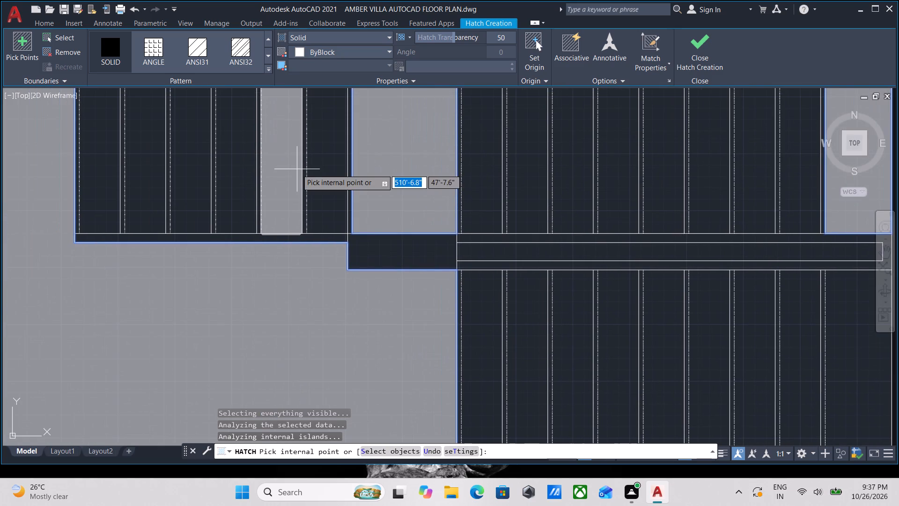
click(247, 171)
click(191, 181)
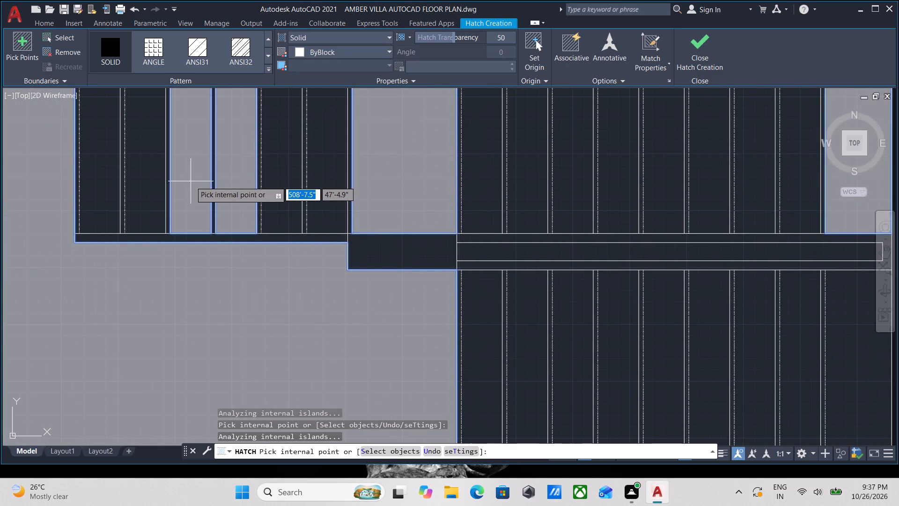
click(147, 179)
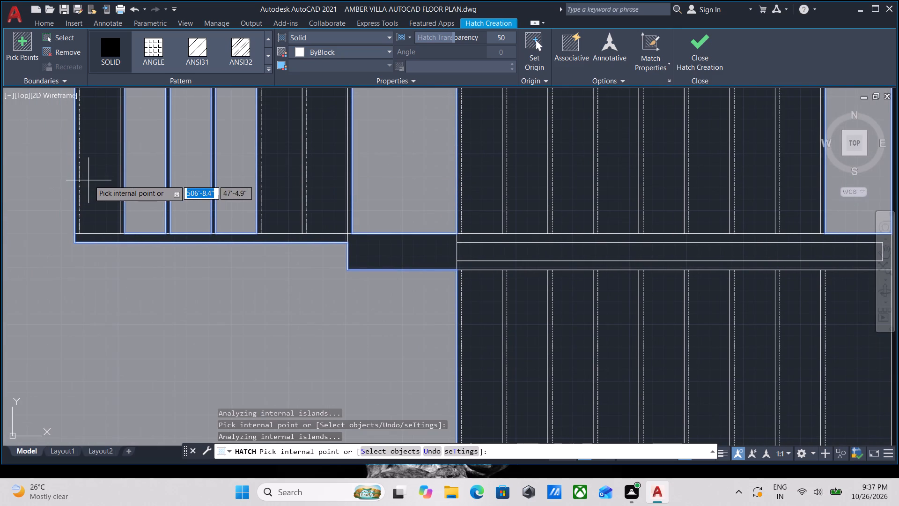
click(89, 179)
click(277, 174)
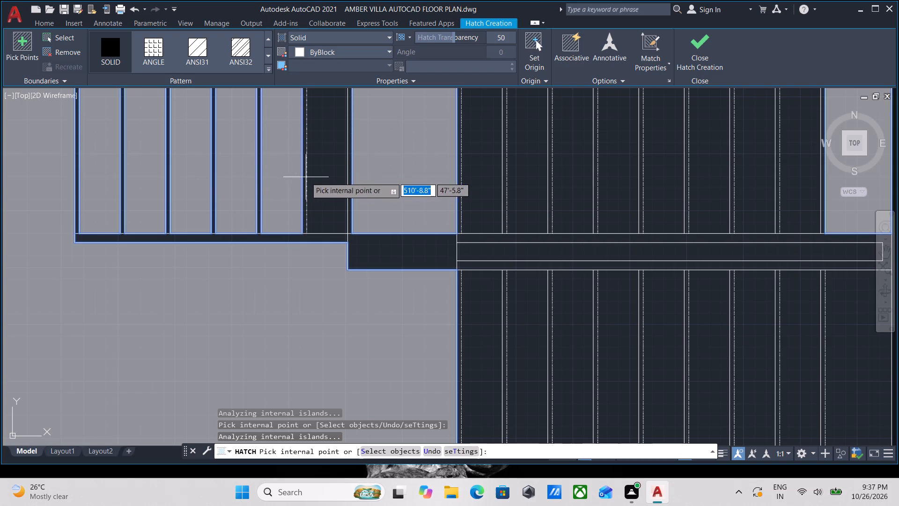
click(311, 182)
Hatch the eight treads east of the middle landing in the staircase's upper flight with the ByBlock solid fill.
middle_drag(322, 177, 182, 210)
click(346, 190)
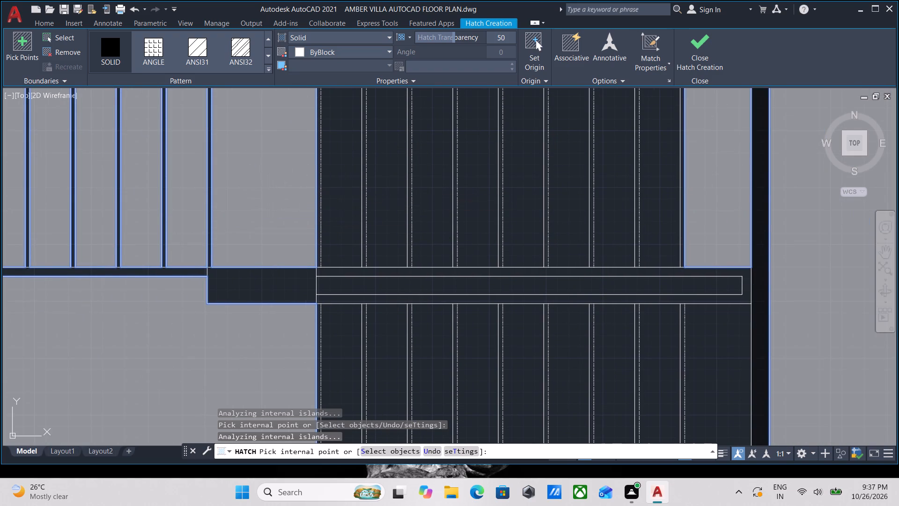
click(397, 193)
click(438, 188)
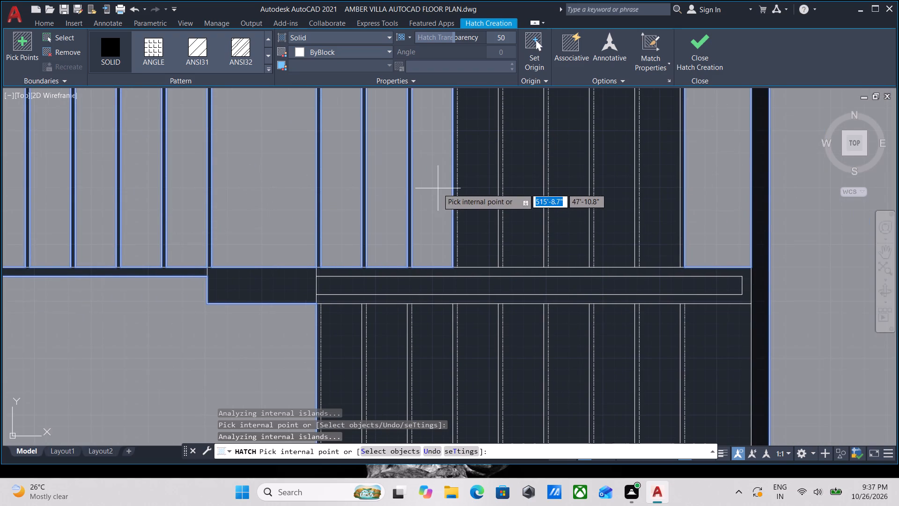
middle_drag(414, 190, 213, 161)
click(266, 160)
click(327, 153)
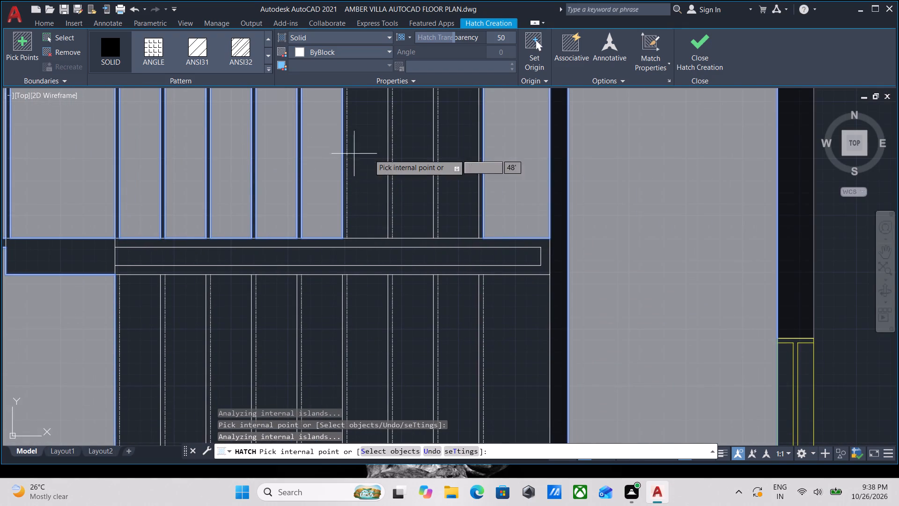
click(373, 159)
click(407, 162)
click(445, 167)
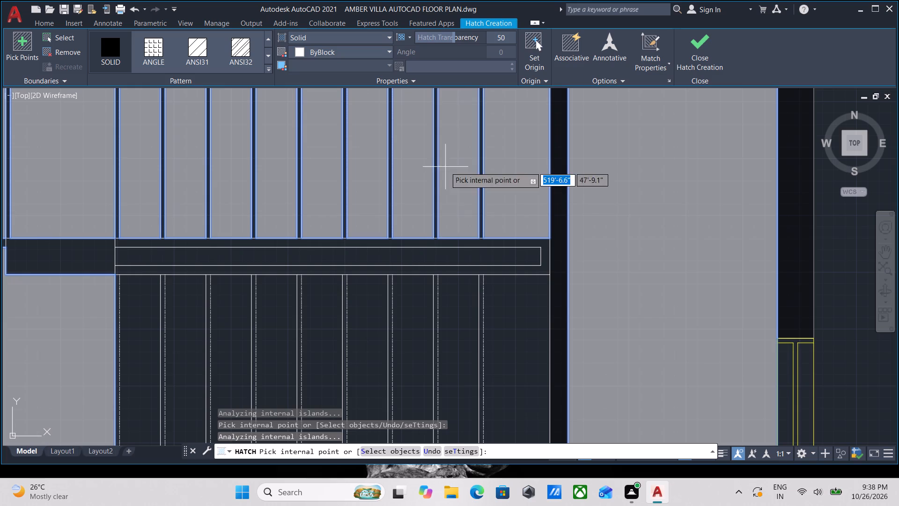
Hatch the nine bays of the staircase's lower flight with the ByBlock solid fill.
scroll(388, 164, down, 1)
middle_drag(390, 149, 400, 97)
click(243, 243)
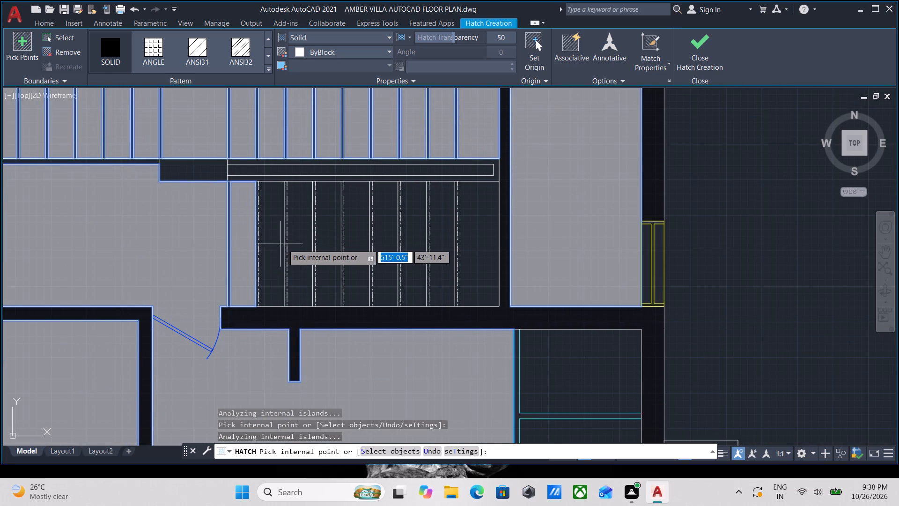
click(282, 243)
click(304, 239)
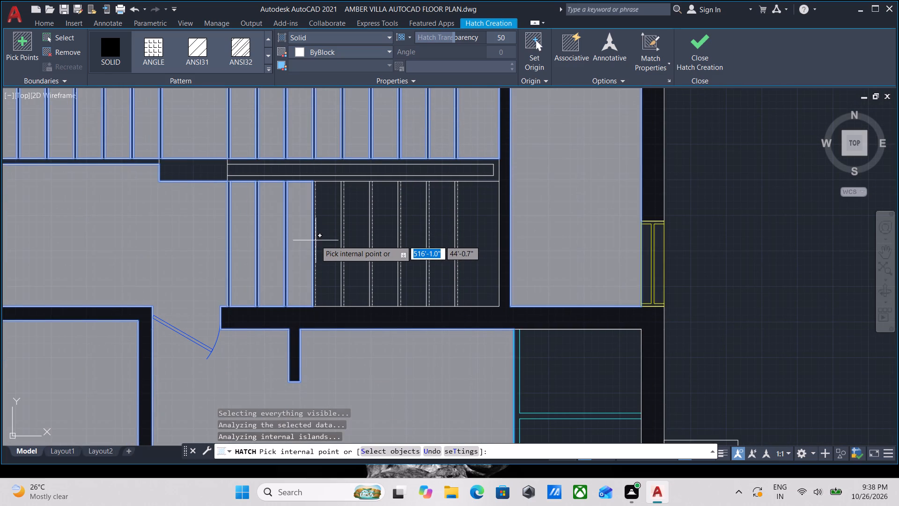
click(322, 241)
click(352, 242)
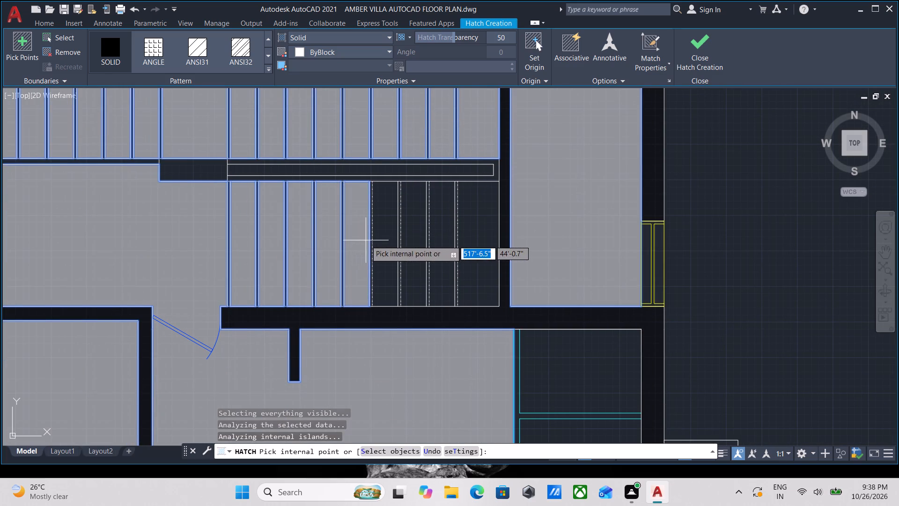
click(380, 240)
click(415, 235)
click(435, 232)
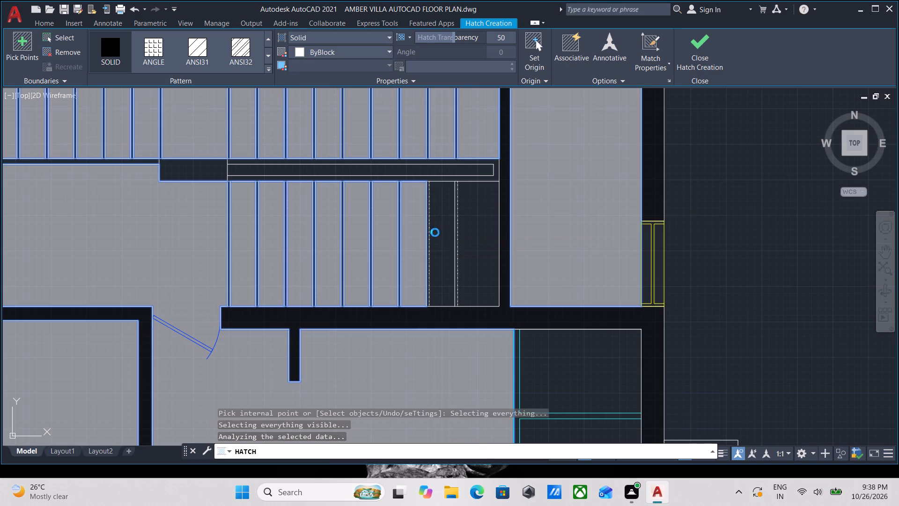
click(470, 233)
Check the staircase treads for missed areas and finish the ByBlock floor hatch.
scroll(425, 193, down, 1)
middle_drag(424, 202, 406, 245)
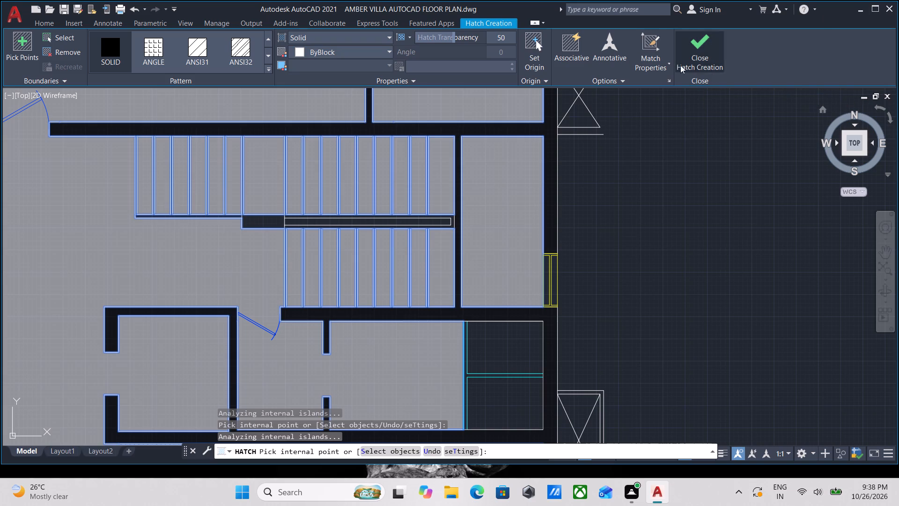
scroll(313, 223, up, 3)
scroll(202, 252, up, 2)
scroll(206, 239, down, 2)
middle_drag(218, 254, 247, 376)
scroll(417, 337, down, 1)
middle_drag(410, 337, 396, 337)
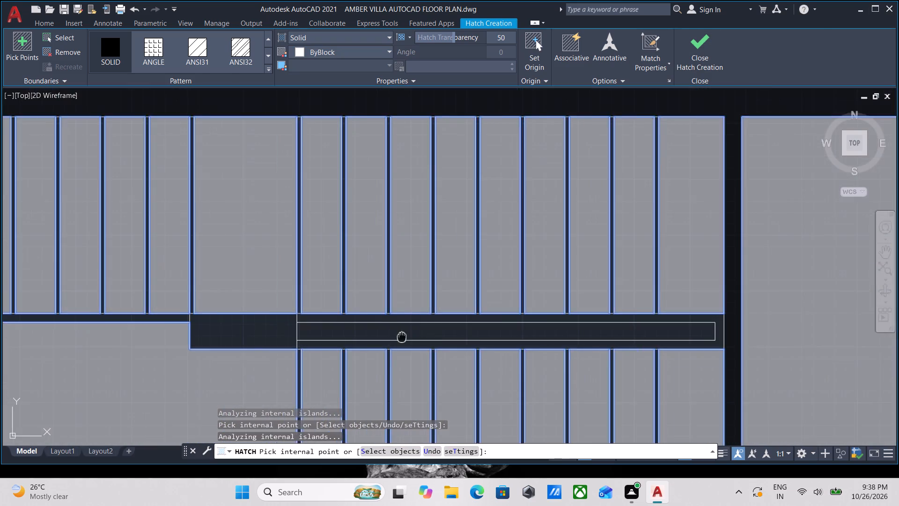
scroll(396, 337, down, 1)
middle_drag(396, 337, 323, 345)
click(693, 52)
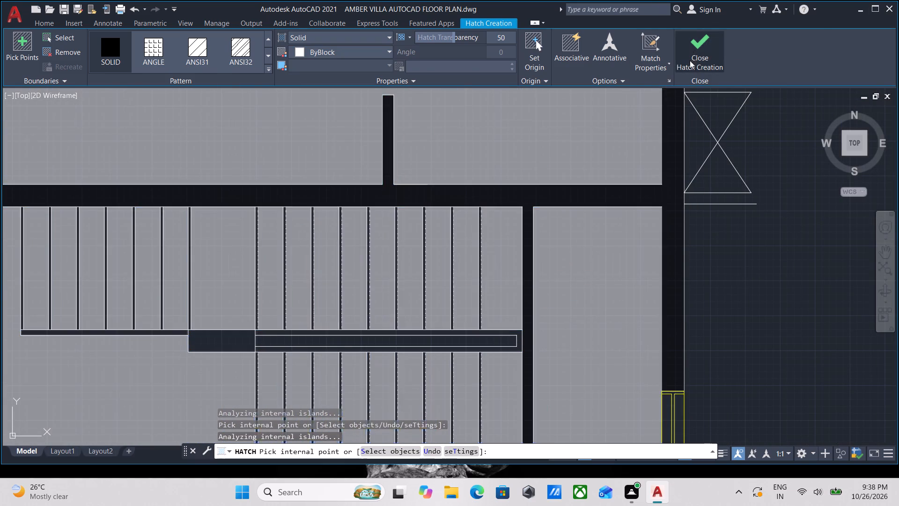
Start a solid hatch colored 0,0,0 and fill the staircase's central block and the thin strip south of the western treads.
scroll(432, 234, down, 2)
middle_drag(403, 246, 498, 186)
scroll(463, 206, up, 3)
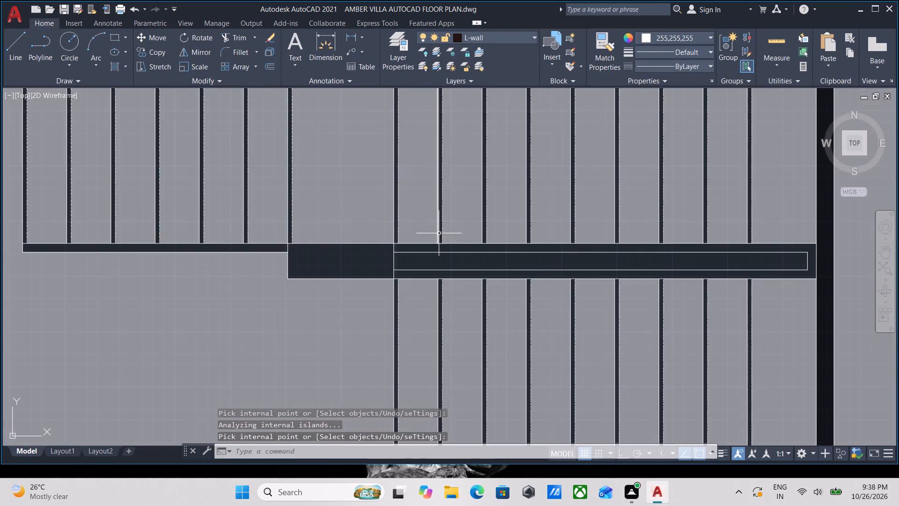
key(h)
key(Return)
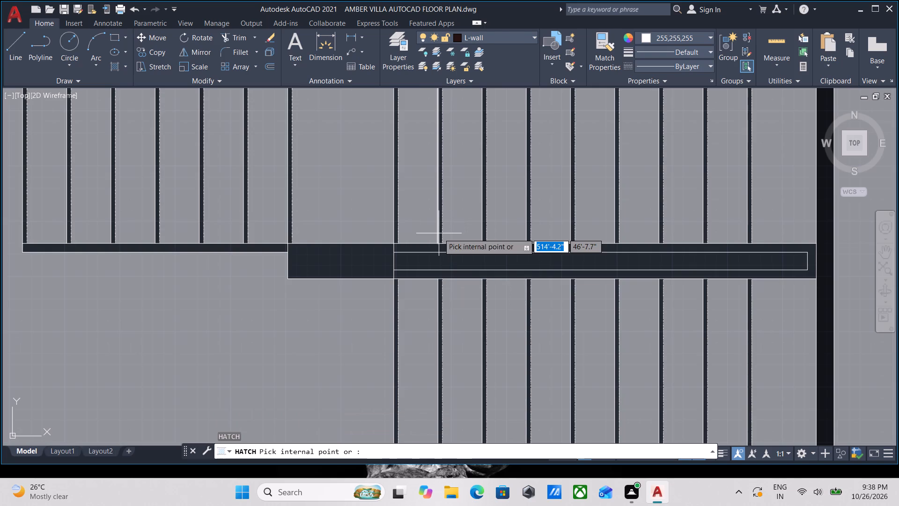
click(113, 55)
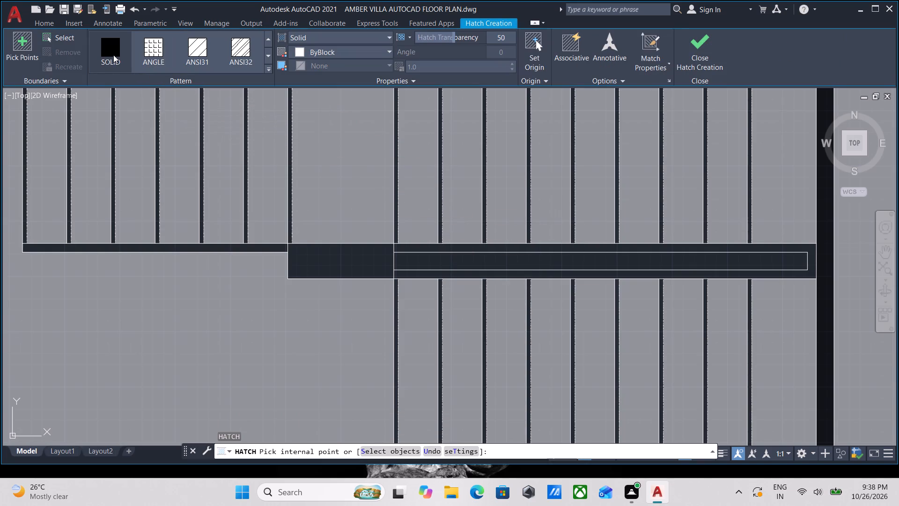
scroll(346, 264, up, 2)
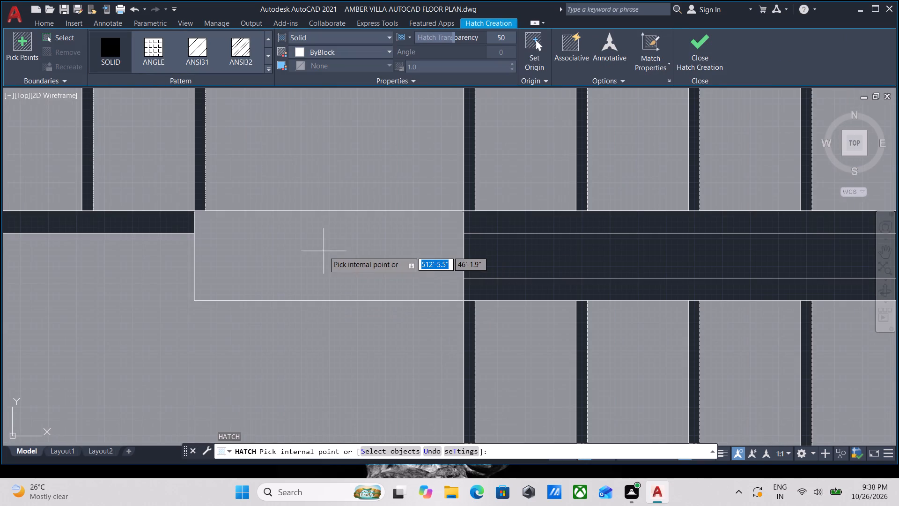
click(301, 55)
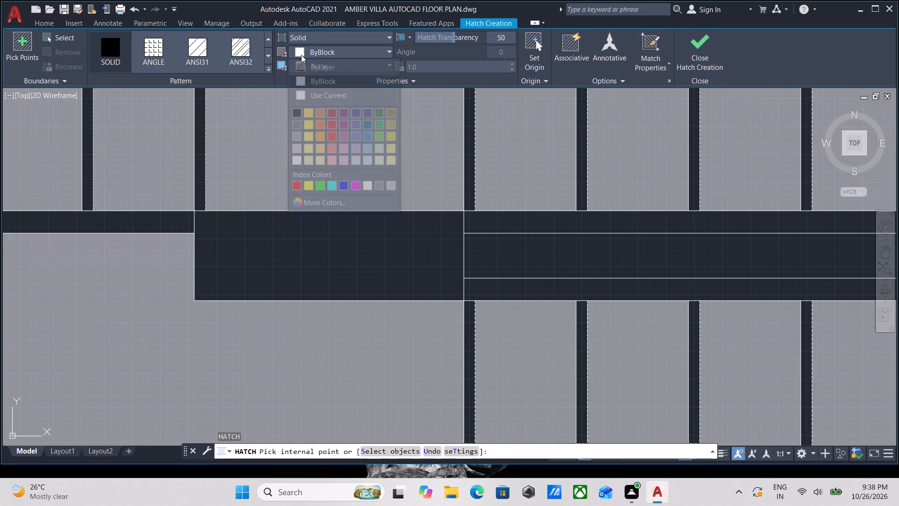
click(298, 110)
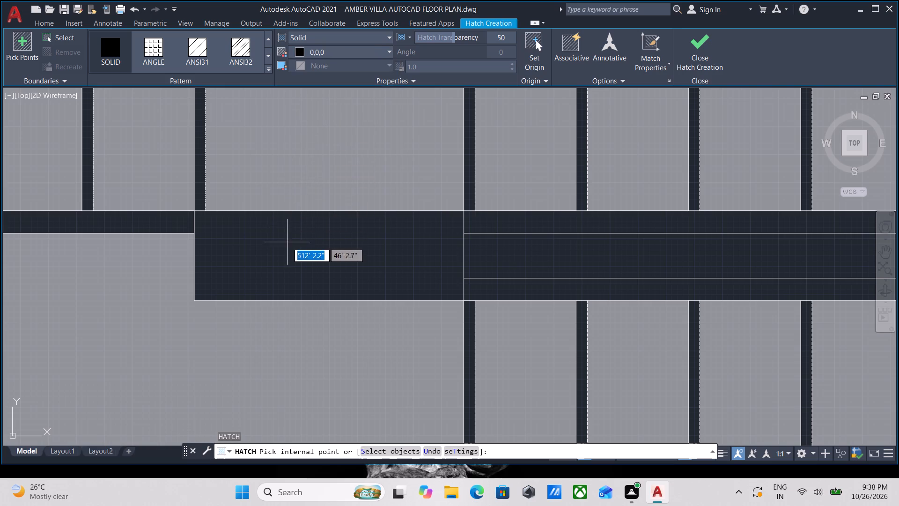
click(287, 242)
scroll(287, 241, down, 2)
middle_drag(287, 241, 420, 264)
click(304, 257)
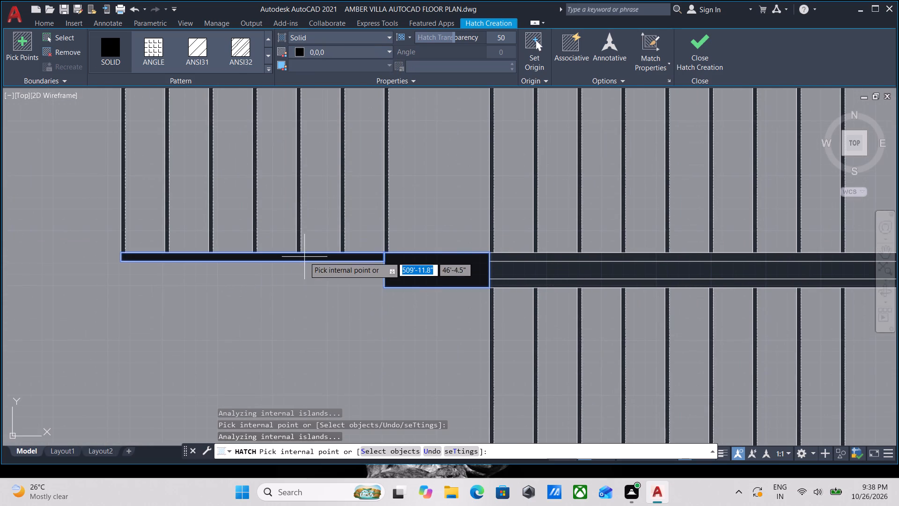
Hatch the outer band of the long divider between the two stair flights in black and finish the hatch.
middle_drag(552, 280, 420, 273)
scroll(437, 280, up, 2)
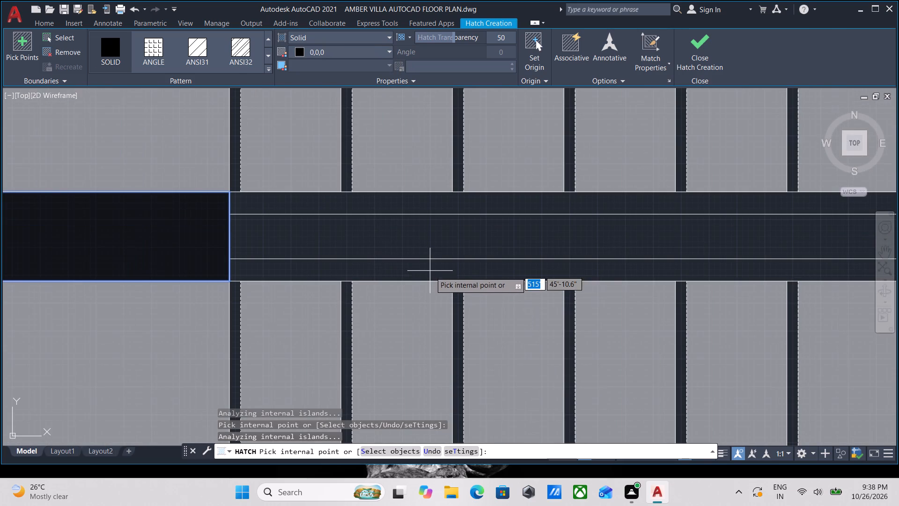
click(431, 274)
scroll(432, 206, down, 1)
middle_drag(433, 207, 416, 289)
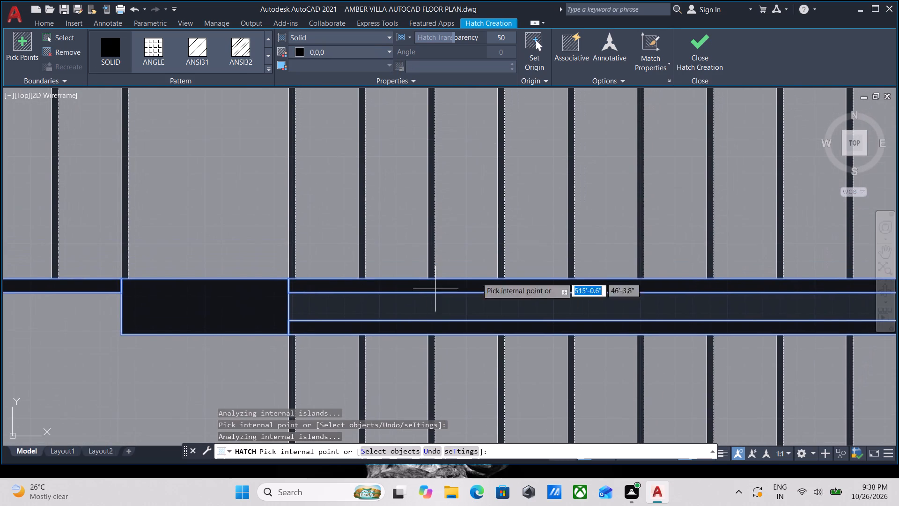
click(708, 54)
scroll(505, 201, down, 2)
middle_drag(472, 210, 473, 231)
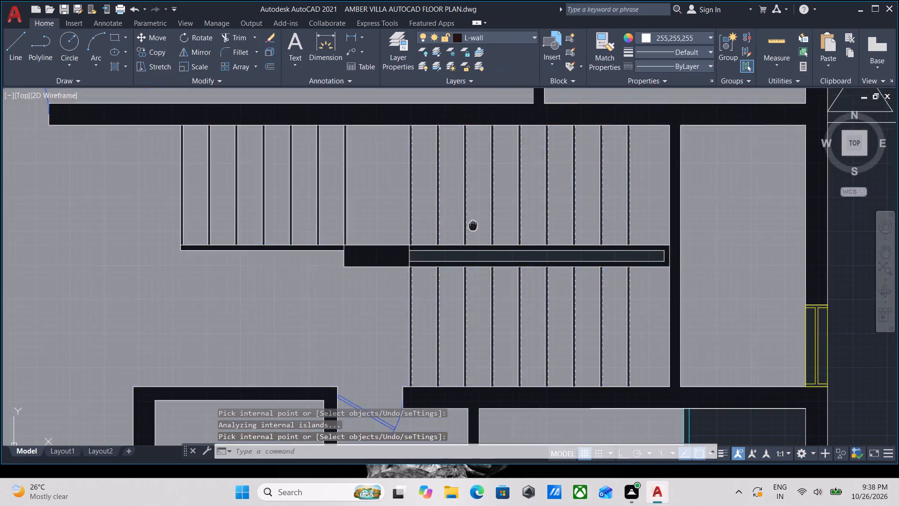
Check the staircase treads, the divider and the surrounding rooms for areas the hatches have missed.
middle_drag(473, 231, 478, 275)
scroll(433, 250, up, 2)
scroll(388, 209, up, 3)
scroll(364, 197, down, 1)
middle_drag(374, 213, 390, 249)
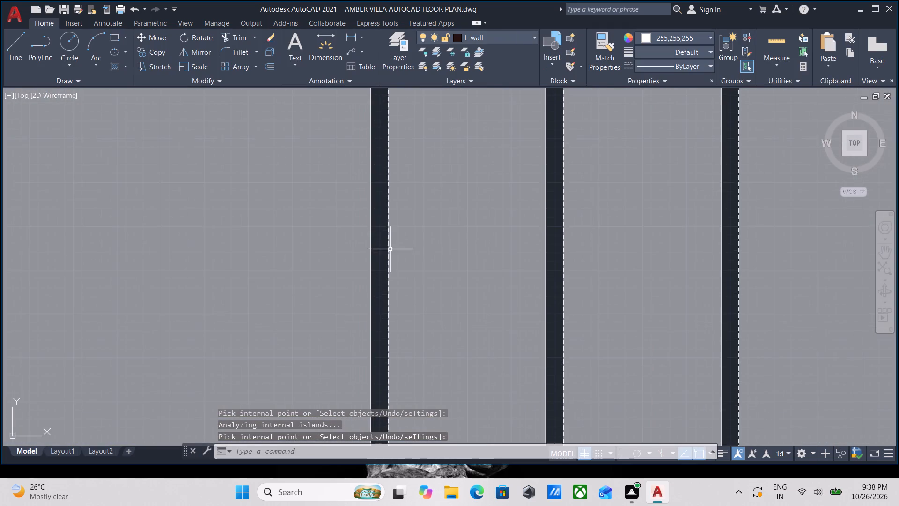
scroll(387, 236, down, 1)
middle_drag(391, 246, 416, 312)
scroll(415, 306, down, 5)
middle_drag(415, 306, 408, 227)
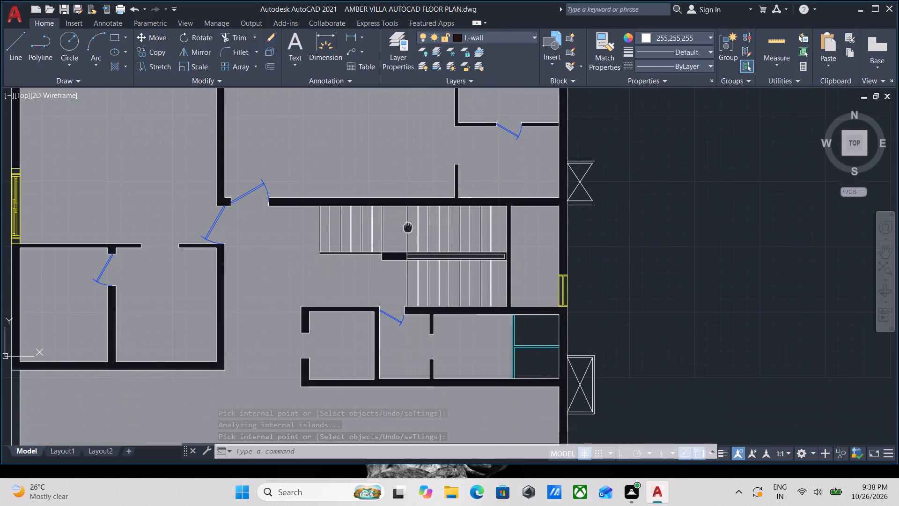
scroll(363, 378, up, 3)
scroll(434, 298, up, 3)
scroll(356, 259, down, 1)
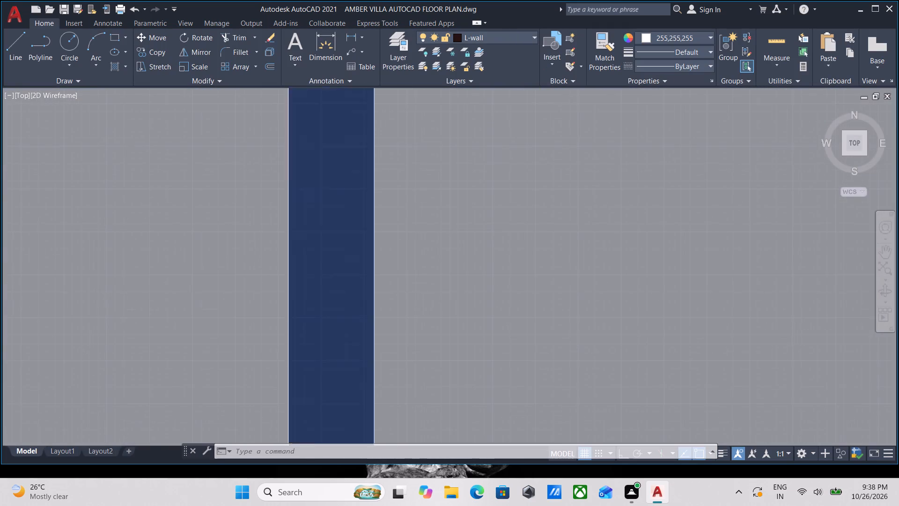
scroll(356, 259, down, 4)
middle_drag(361, 264, 406, 306)
Fill the two shower bays at the east end of the room south of the staircase with a solid hatch in the current color.
scroll(683, 311, up, 1)
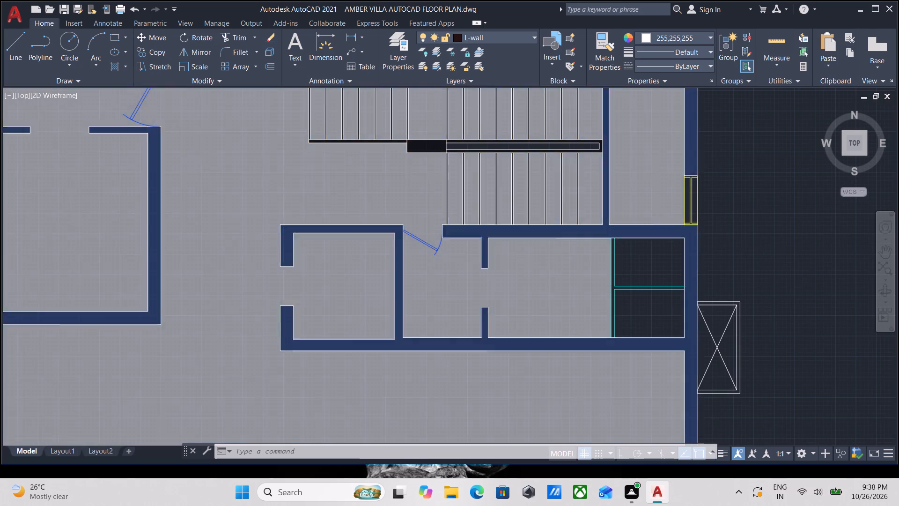
scroll(683, 311, up, 1)
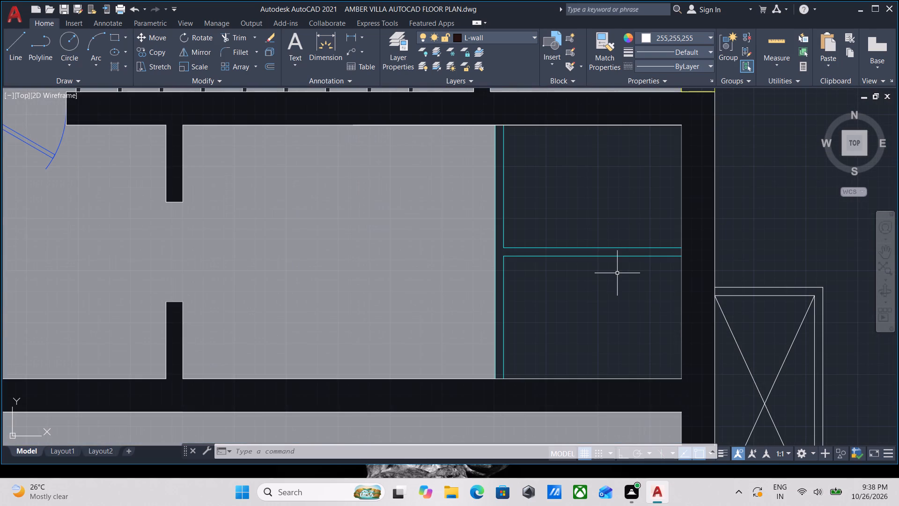
key(h)
key(Return)
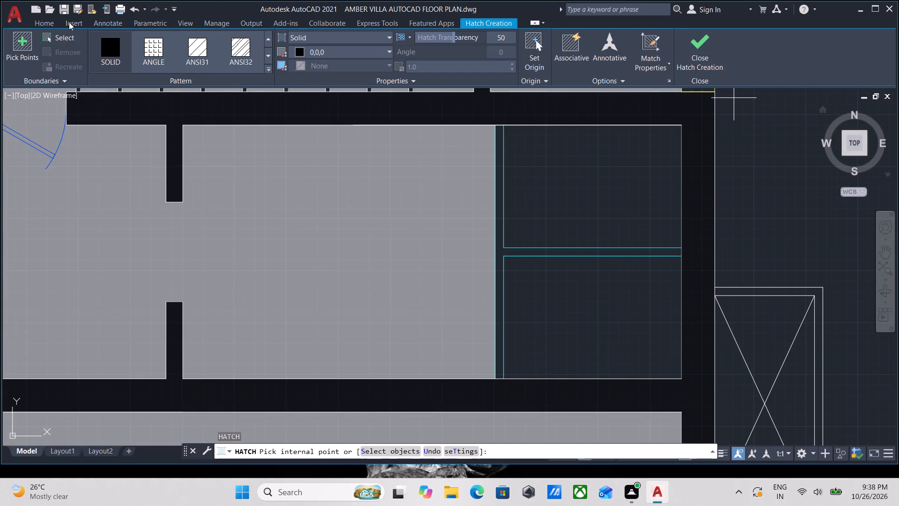
click(357, 55)
click(298, 93)
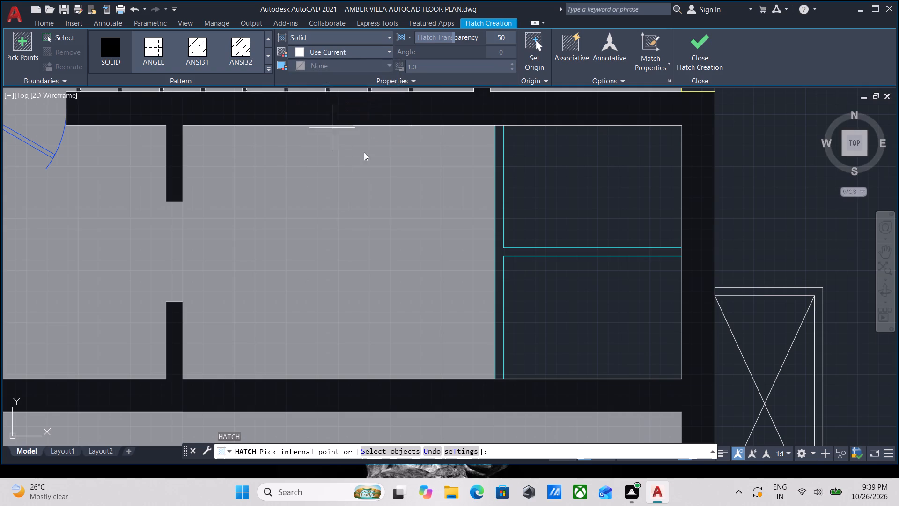
click(543, 177)
click(577, 290)
scroll(579, 284, down, 1)
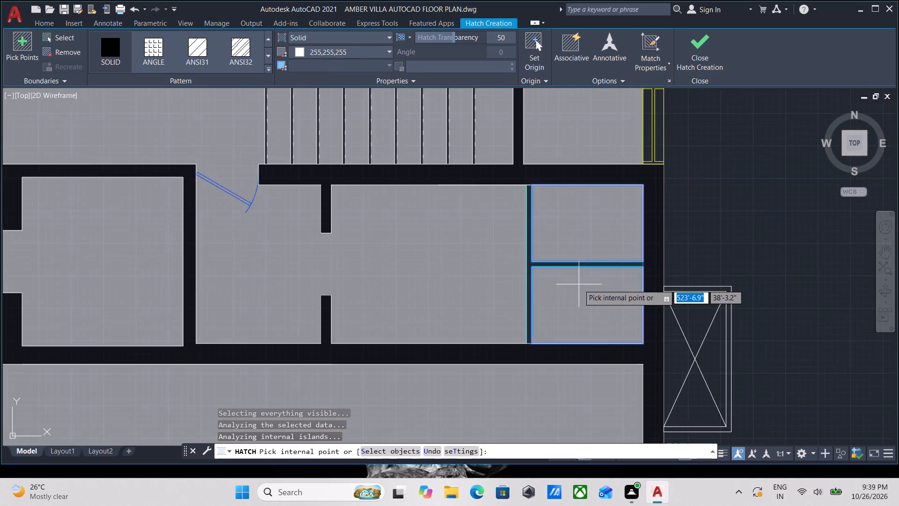
scroll(579, 284, down, 1)
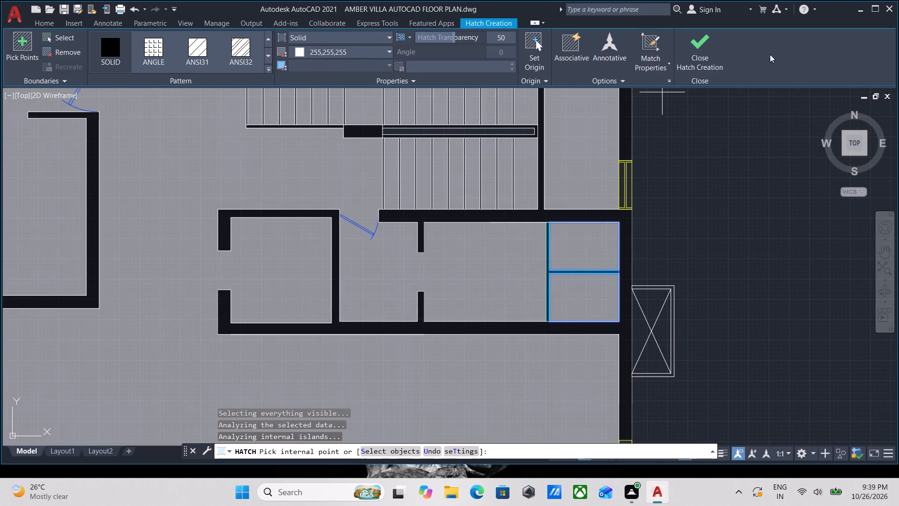
click(737, 49)
click(705, 47)
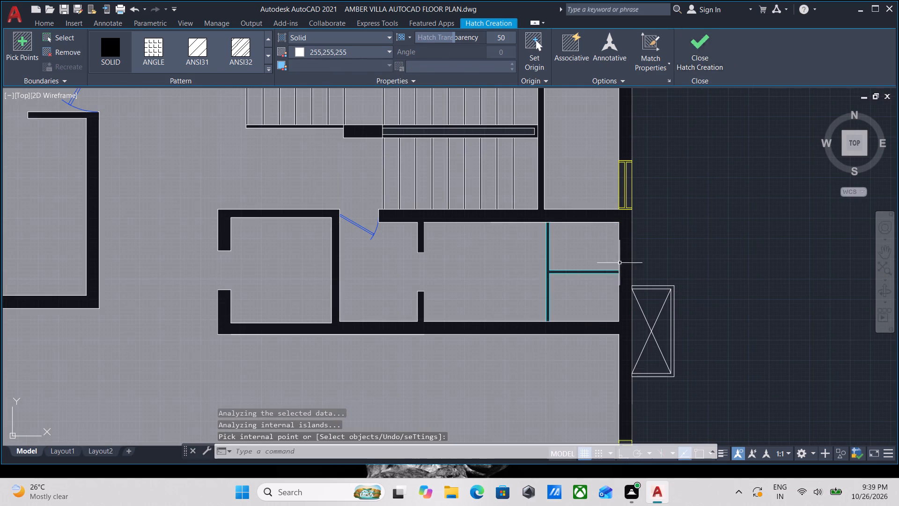
Inspect the southern rooms and the whole copied plan for remaining unhatched areas.
scroll(576, 266, down, 2)
middle_drag(563, 259, 551, 186)
middle_drag(536, 379, 514, 222)
scroll(403, 344, up, 2)
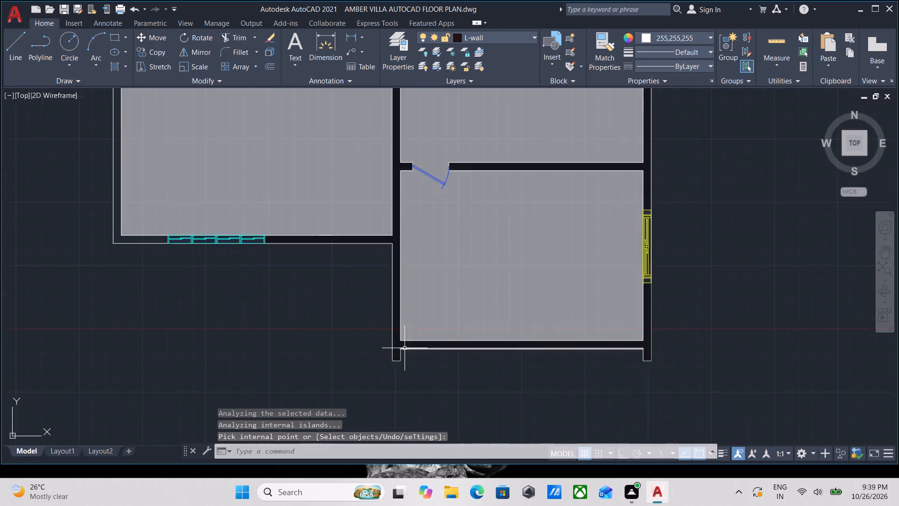
scroll(464, 363, down, 2)
middle_drag(464, 363, 506, 365)
middle_drag(434, 339, 535, 484)
scroll(368, 327, down, 1)
middle_click(368, 326)
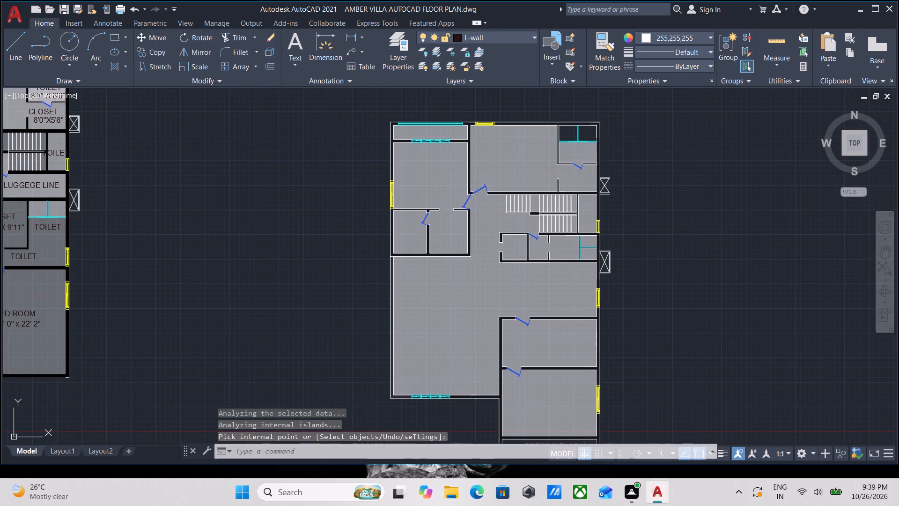
scroll(412, 204, up, 2)
middle_drag(322, 213, 478, 243)
scroll(354, 268, down, 2)
middle_drag(354, 268, 380, 283)
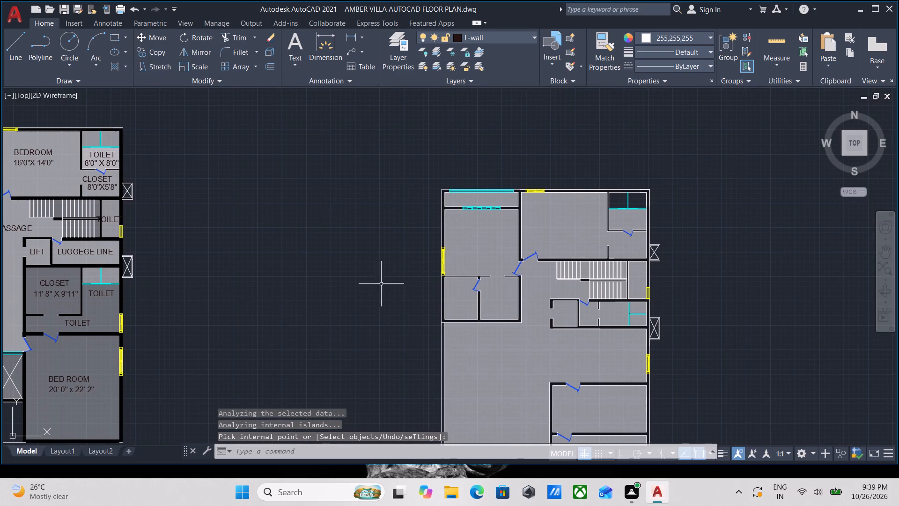
Fill the two shower bays in the plan's northeast corner with a solid hatch colored 255,255,255.
scroll(685, 192, up, 2)
middle_drag(641, 194, 648, 228)
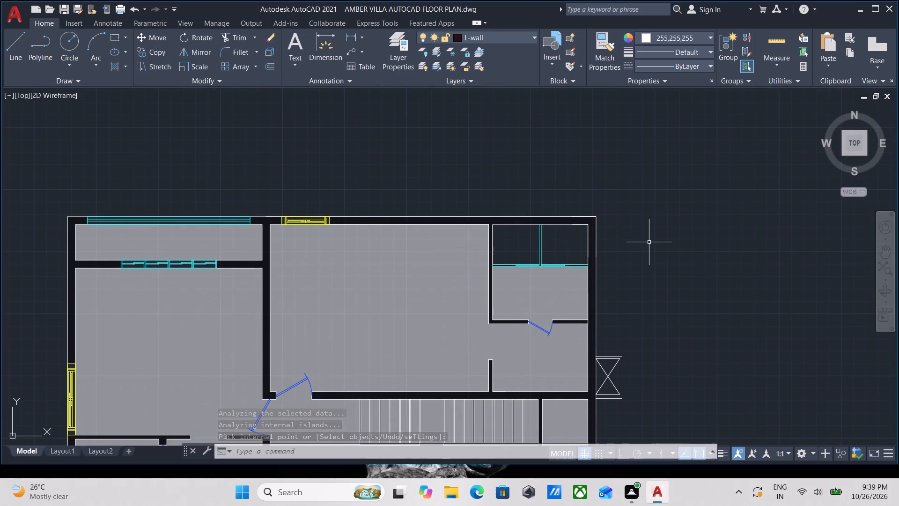
key(h)
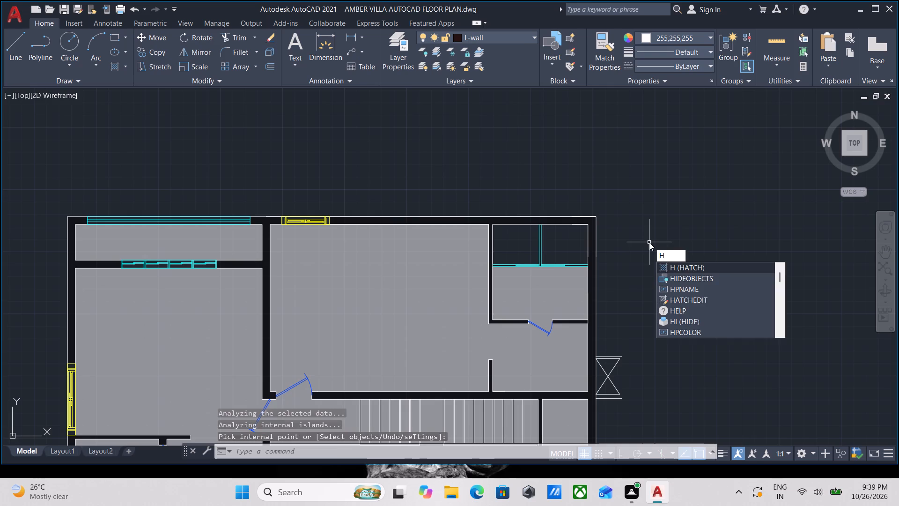
key(Return)
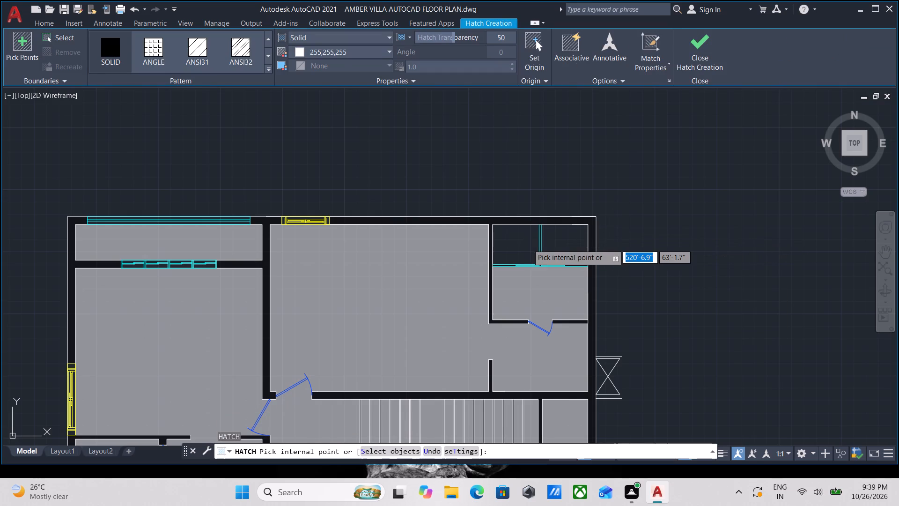
click(528, 244)
click(570, 250)
scroll(547, 257, up, 2)
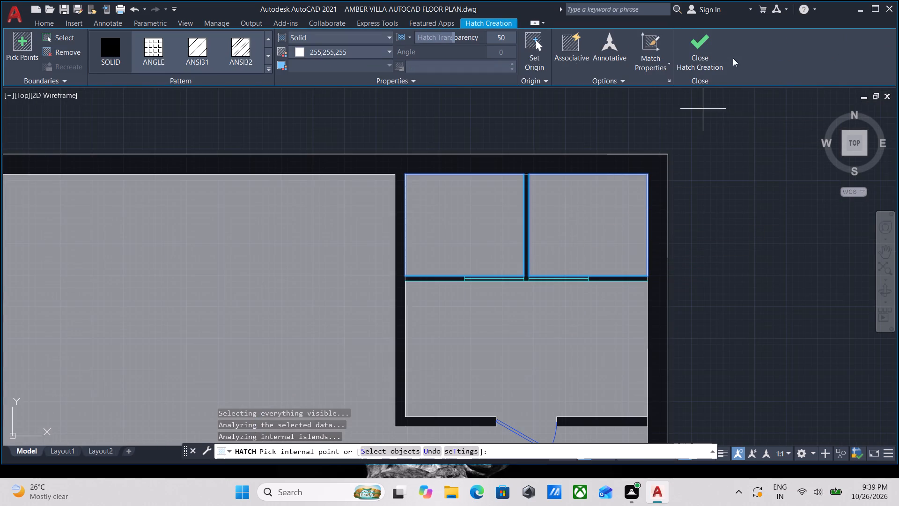
click(713, 59)
Compare the newly hatched plan with the labelled upper floor plan beside it.
scroll(476, 203, down, 2)
middle_drag(476, 203, 582, 223)
middle_drag(128, 238, 493, 174)
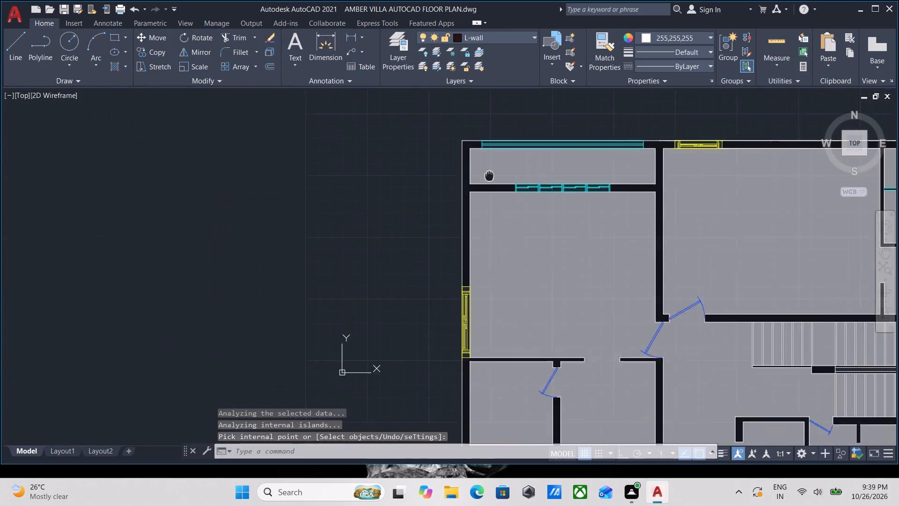
scroll(204, 211, down, 2)
middle_drag(203, 210, 421, 197)
middle_drag(172, 229, 321, 189)
scroll(324, 342, up, 1)
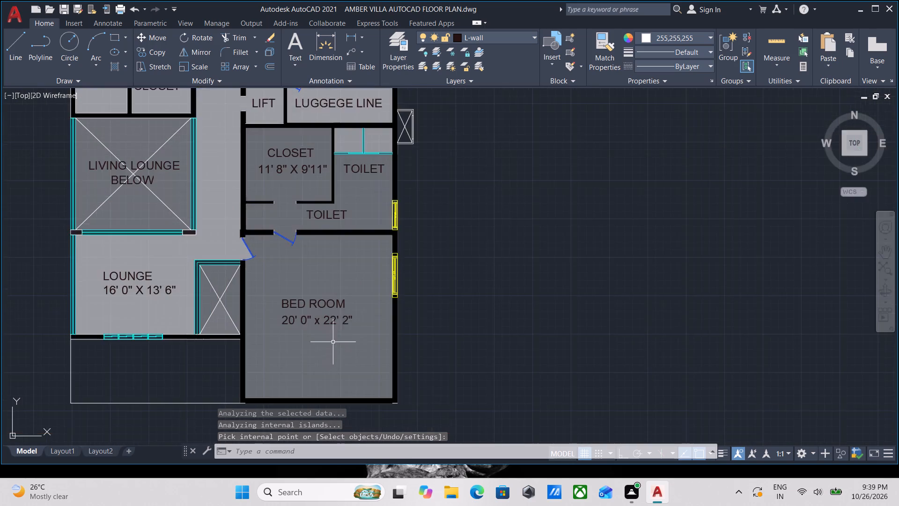
scroll(343, 335, down, 1)
middle_drag(343, 331, 252, 216)
click(258, 231)
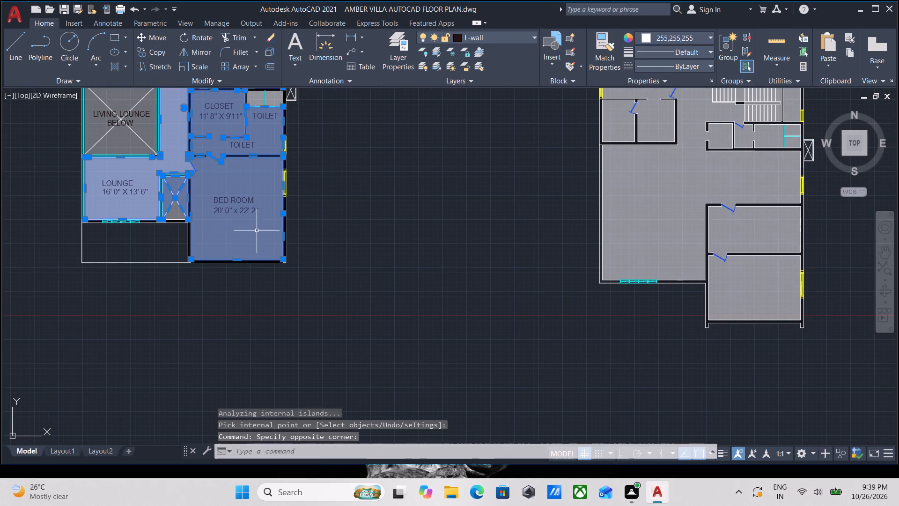
key(Escape)
middle_drag(533, 134, 507, 167)
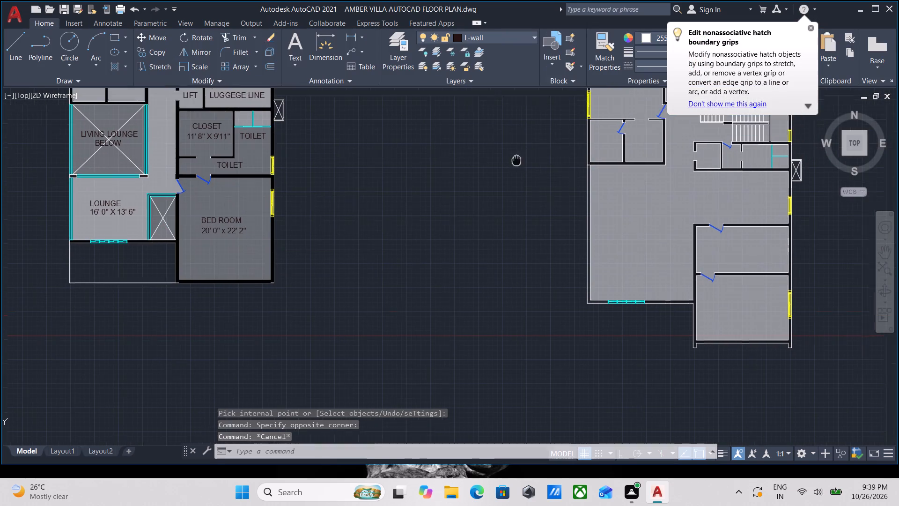
middle_drag(507, 167, 286, 251)
middle_drag(673, 232, 602, 228)
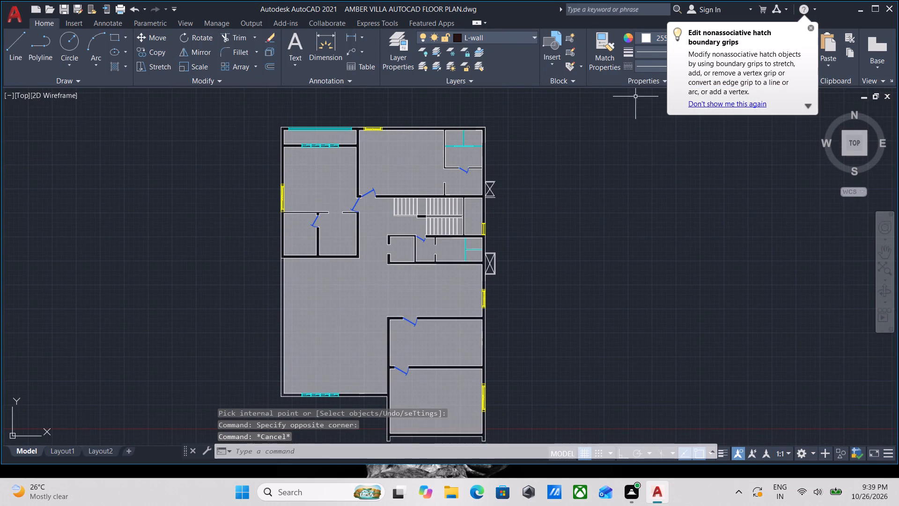
scroll(603, 145, down, 1)
middle_drag(607, 177, 645, 184)
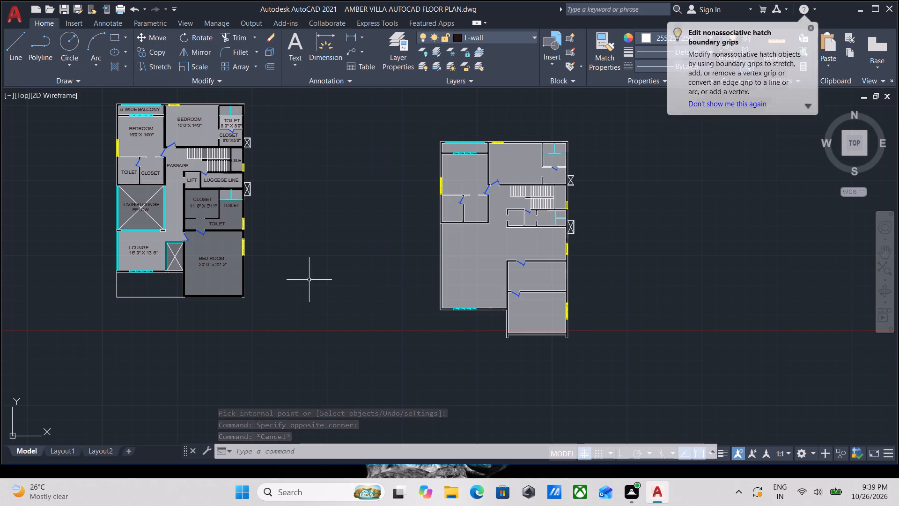
Copy the BED ROOM label from the labelled plan into the southernmost room of the new plan.
scroll(256, 261, up, 2)
scroll(112, 289, up, 1)
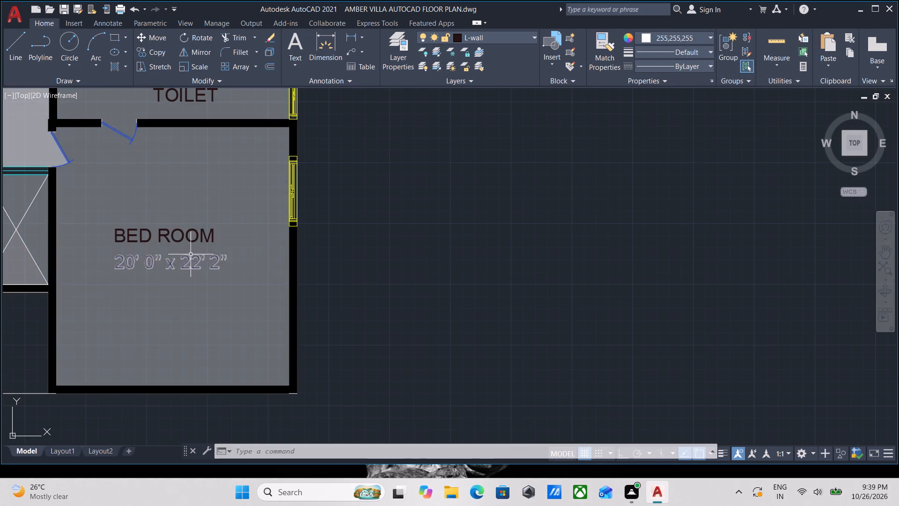
scroll(187, 254, down, 1)
click(168, 245)
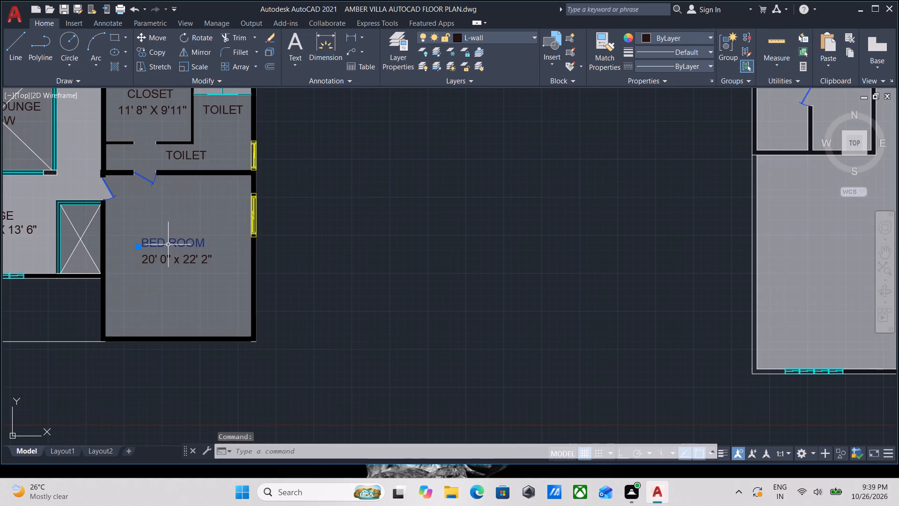
text(CO)
key(Return)
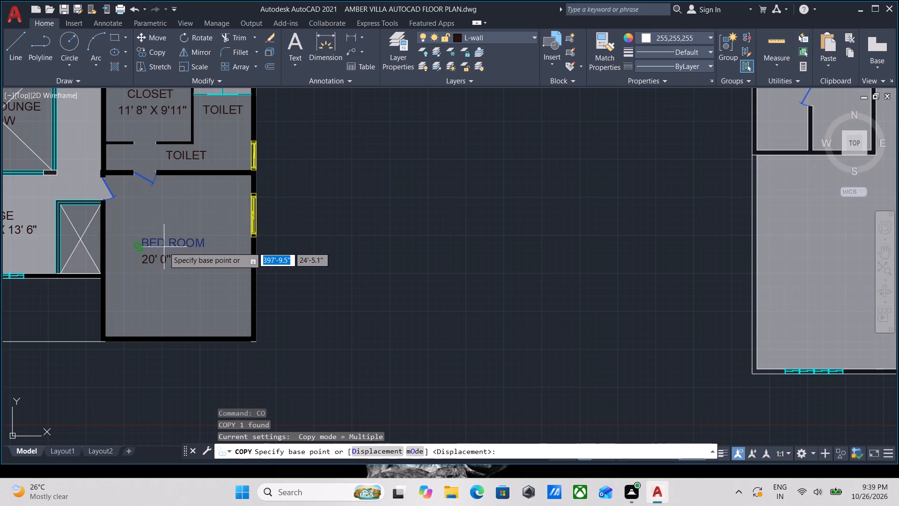
scroll(164, 247, up, 1)
click(124, 249)
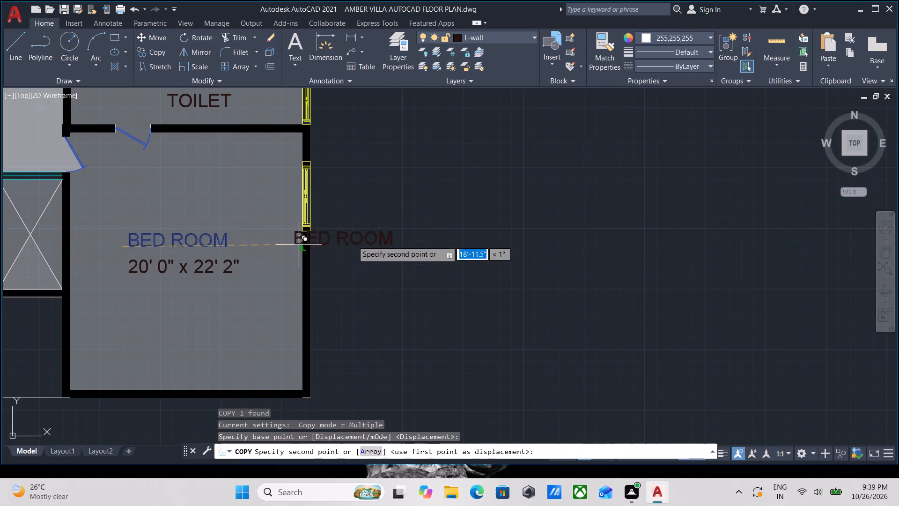
middle_drag(371, 237, 68, 182)
scroll(69, 182, up, 1)
scroll(294, 193, down, 2)
middle_drag(297, 194, 142, 195)
scroll(271, 206, down, 1)
middle_drag(266, 206, 184, 196)
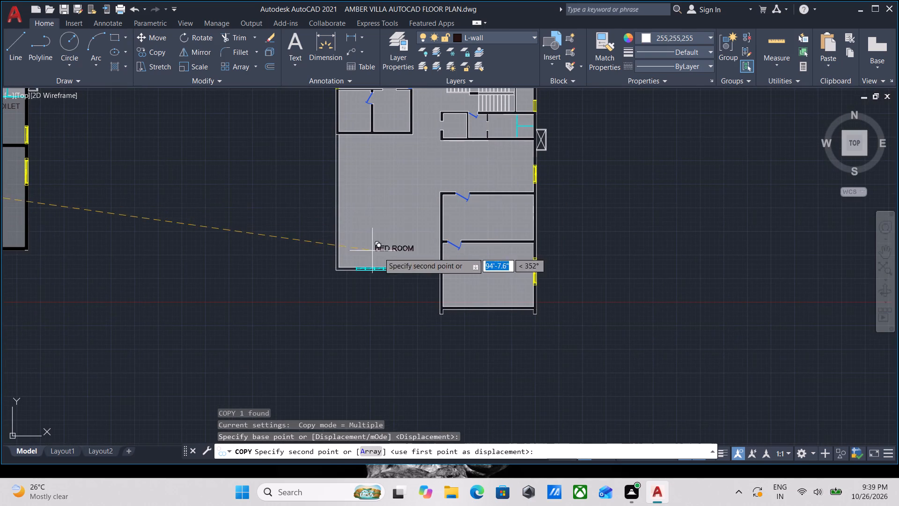
scroll(439, 272, up, 1)
click(485, 274)
middle_drag(177, 247, 341, 296)
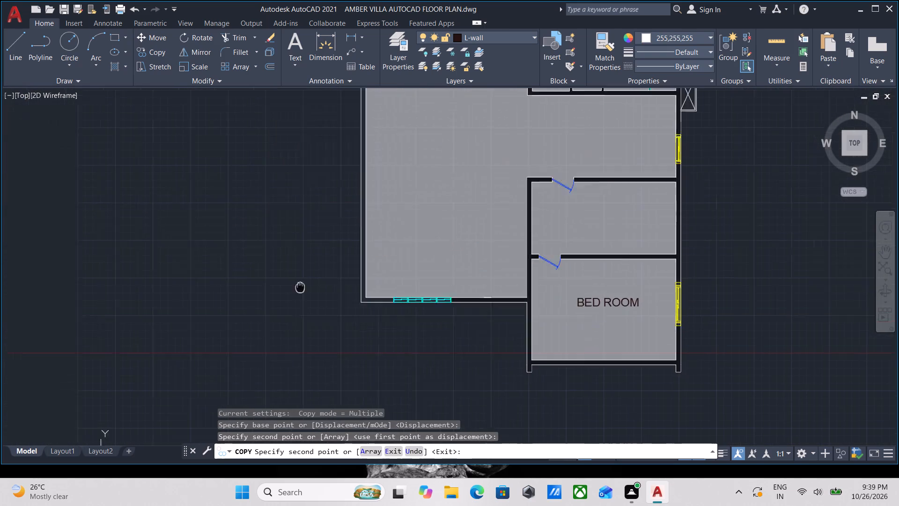
middle_drag(341, 296, 529, 331)
scroll(246, 272, down, 2)
middle_drag(247, 275, 276, 318)
scroll(165, 288, up, 3)
key(Escape)
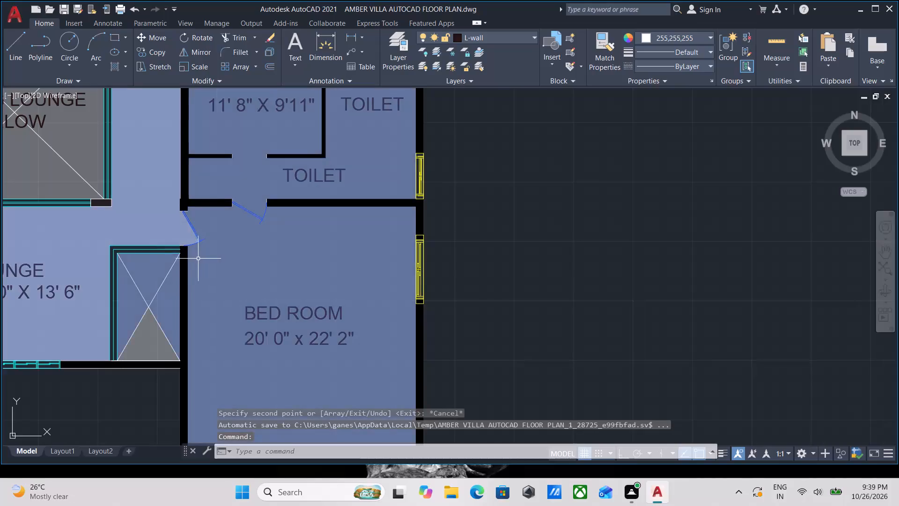
Copy the TOILET label from the labelled plan into the room directly north of the new plan's BED ROOM.
middle_drag(174, 270, 322, 278)
scroll(219, 273, down, 1)
scroll(506, 191, up, 1)
scroll(372, 164, up, 1)
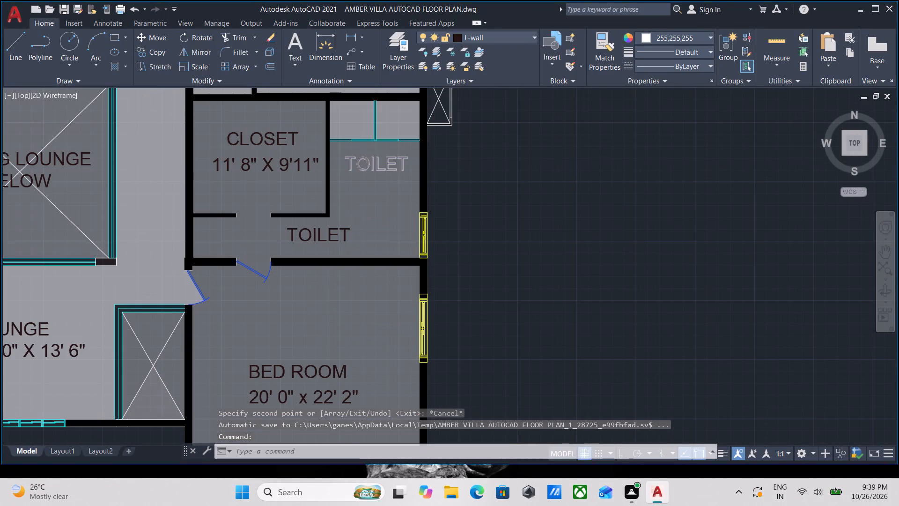
click(364, 161)
scroll(364, 161, down, 1)
middle_drag(364, 161, 346, 186)
text(CO)
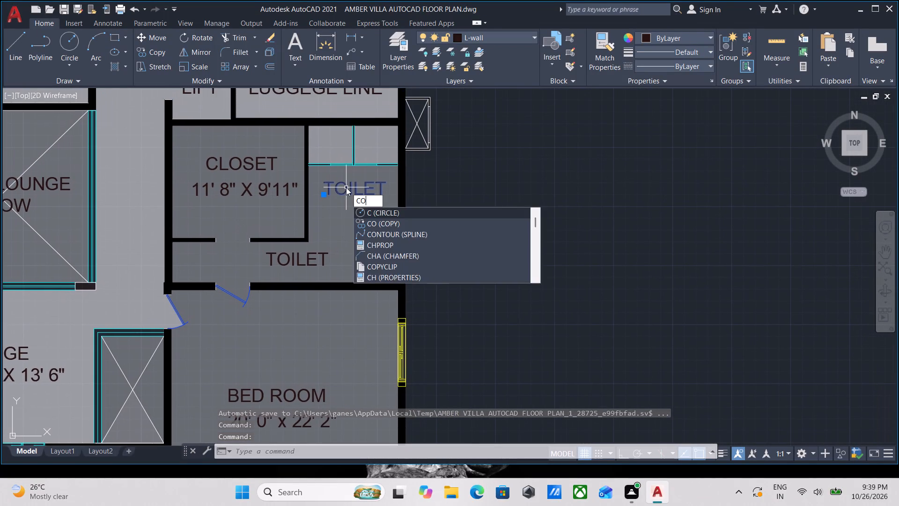
key(Return)
click(346, 187)
scroll(475, 262, down, 1)
middle_drag(474, 261, 162, 119)
scroll(247, 136, down, 2)
middle_drag(247, 139, 186, 131)
scroll(371, 152, up, 3)
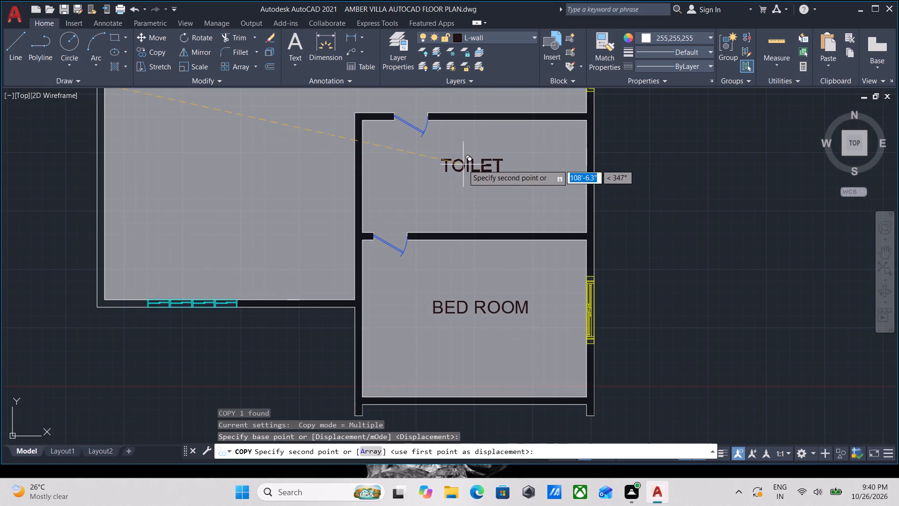
click(463, 164)
scroll(98, 163, down, 1)
middle_drag(98, 163, 456, 270)
scroll(107, 189, down, 1)
middle_drag(107, 189, 263, 267)
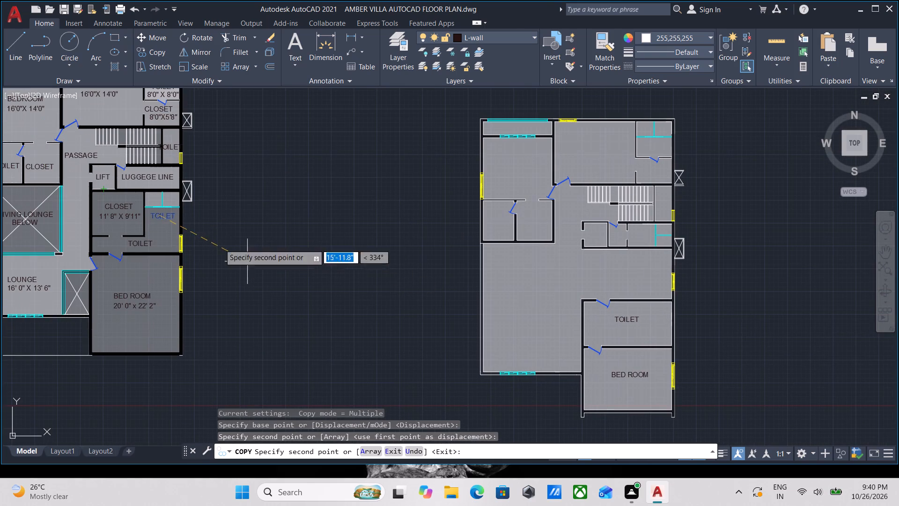
key(Escape)
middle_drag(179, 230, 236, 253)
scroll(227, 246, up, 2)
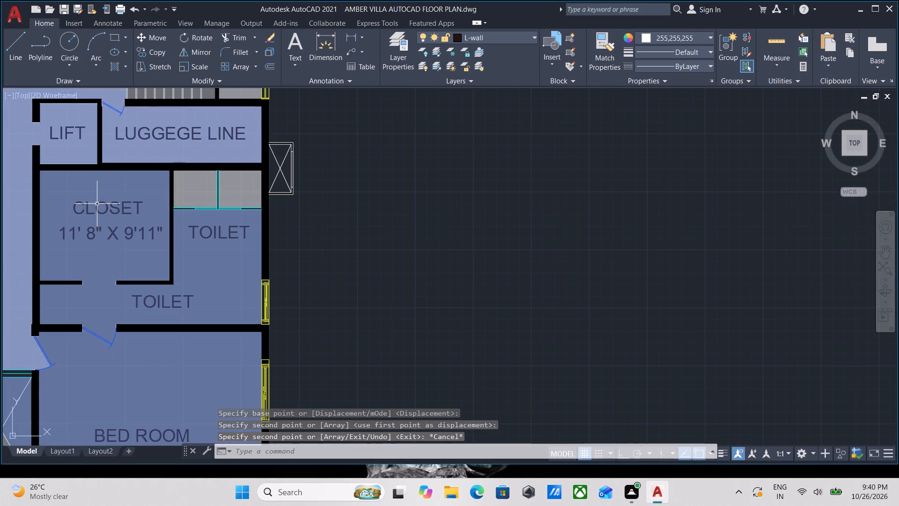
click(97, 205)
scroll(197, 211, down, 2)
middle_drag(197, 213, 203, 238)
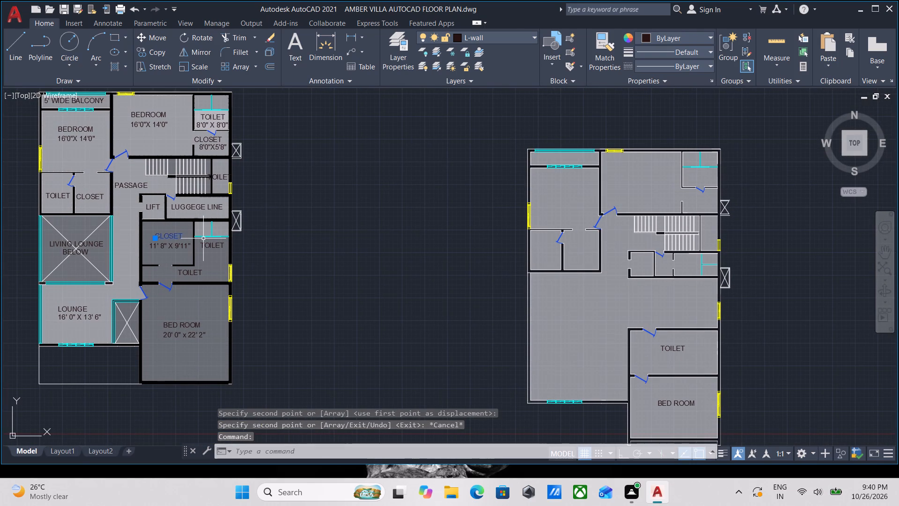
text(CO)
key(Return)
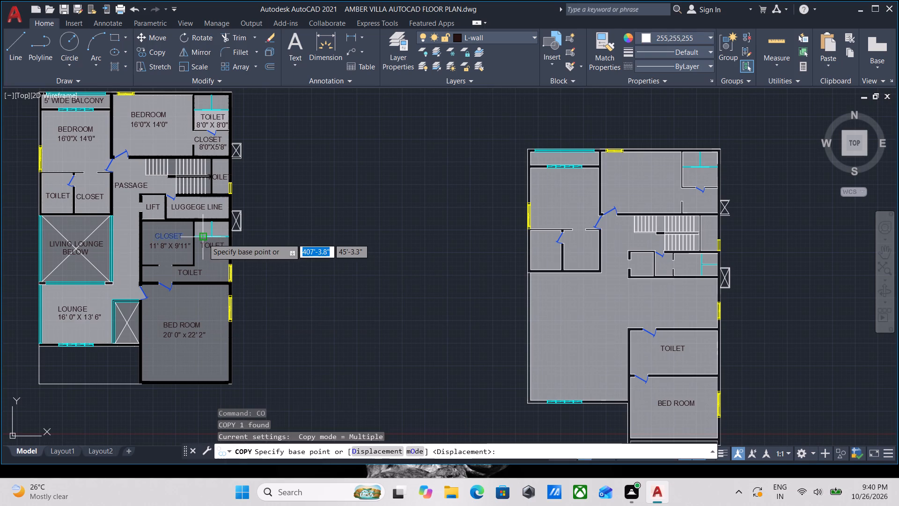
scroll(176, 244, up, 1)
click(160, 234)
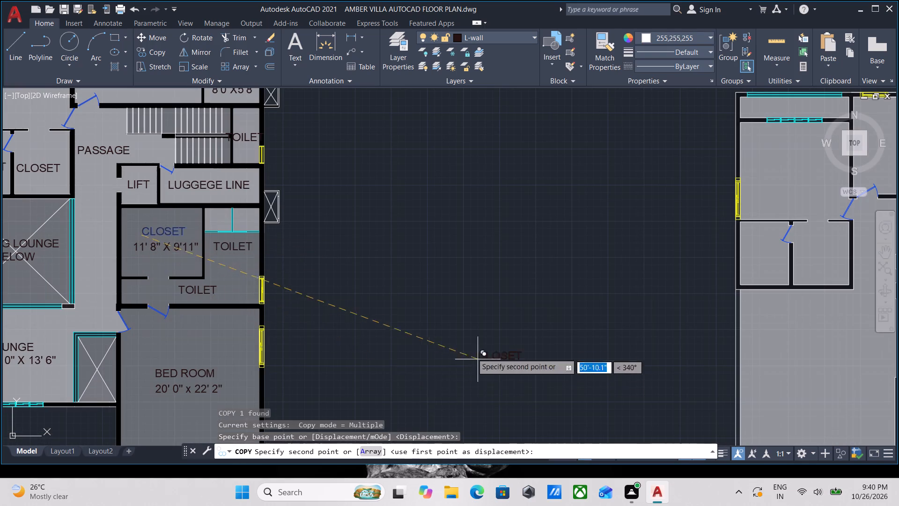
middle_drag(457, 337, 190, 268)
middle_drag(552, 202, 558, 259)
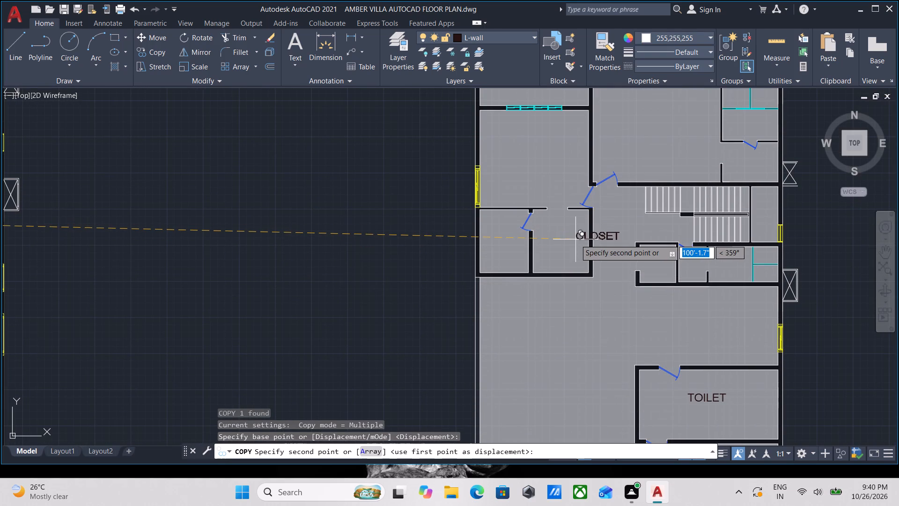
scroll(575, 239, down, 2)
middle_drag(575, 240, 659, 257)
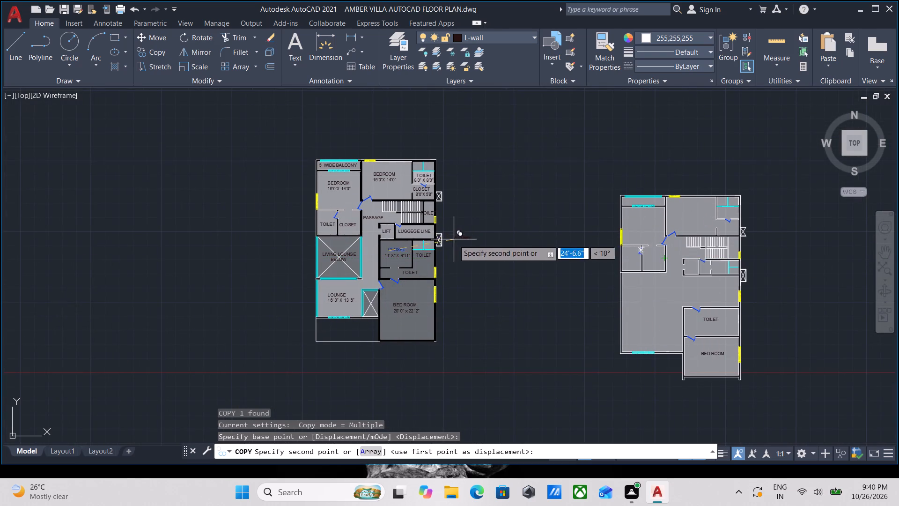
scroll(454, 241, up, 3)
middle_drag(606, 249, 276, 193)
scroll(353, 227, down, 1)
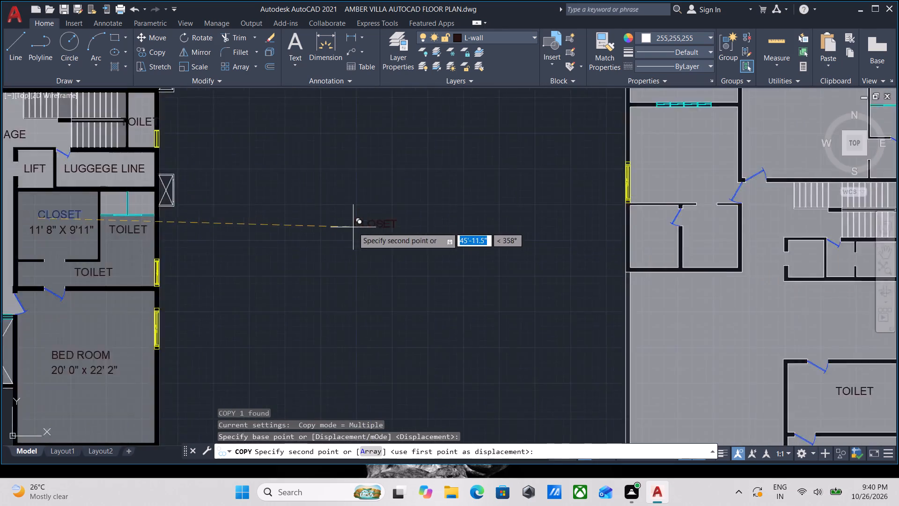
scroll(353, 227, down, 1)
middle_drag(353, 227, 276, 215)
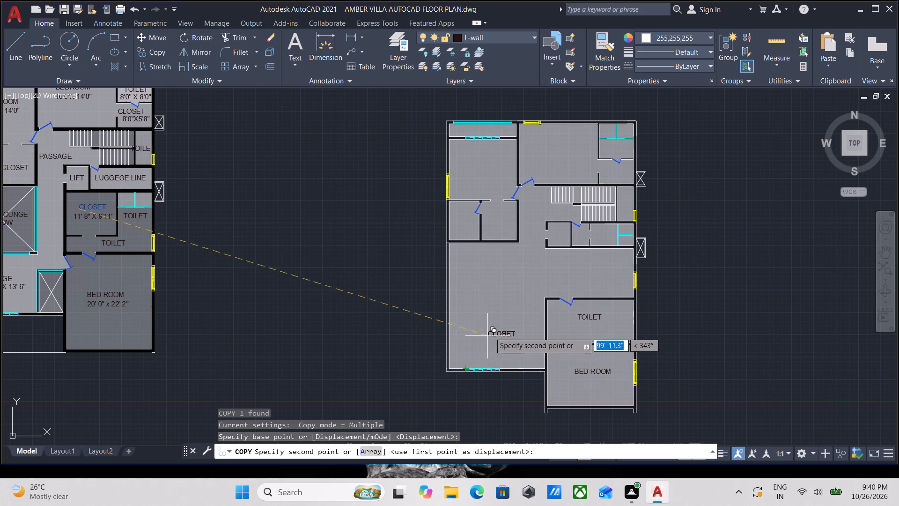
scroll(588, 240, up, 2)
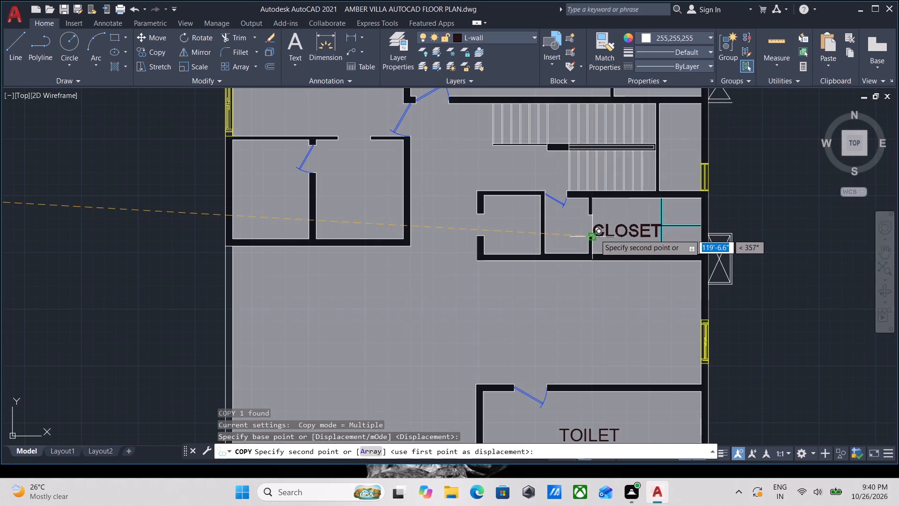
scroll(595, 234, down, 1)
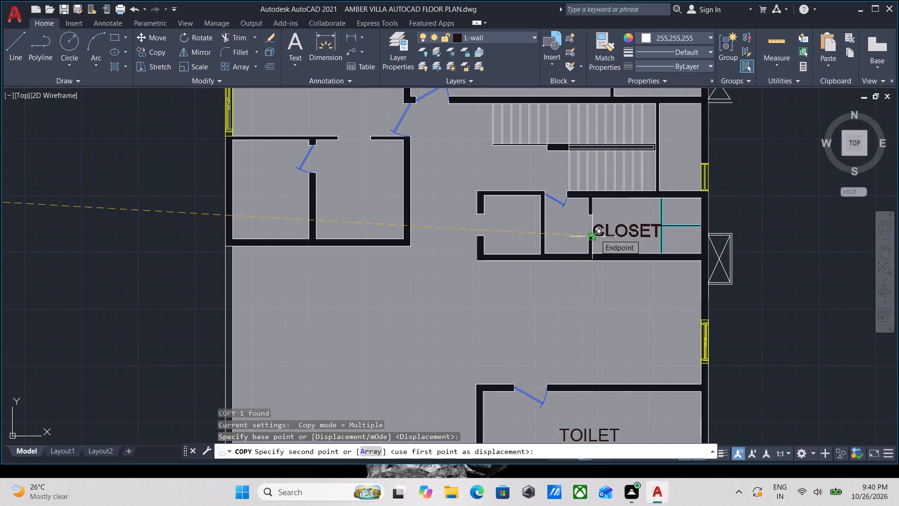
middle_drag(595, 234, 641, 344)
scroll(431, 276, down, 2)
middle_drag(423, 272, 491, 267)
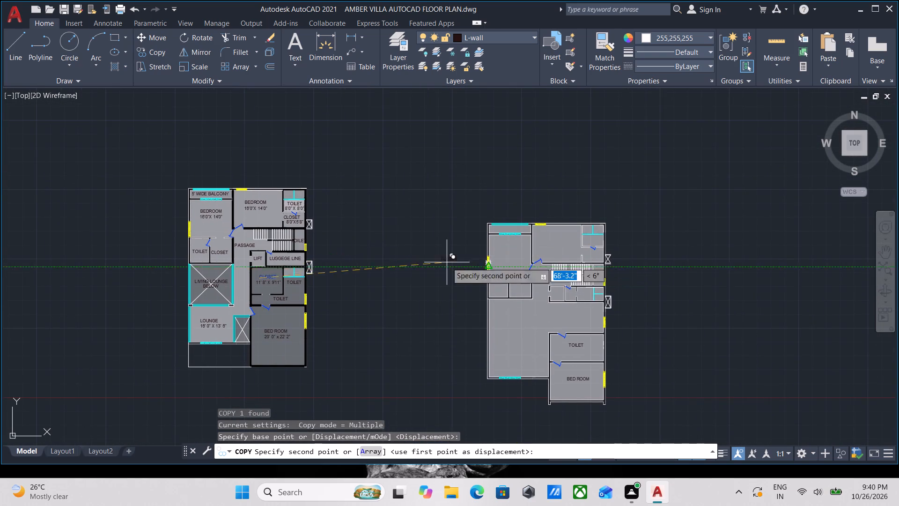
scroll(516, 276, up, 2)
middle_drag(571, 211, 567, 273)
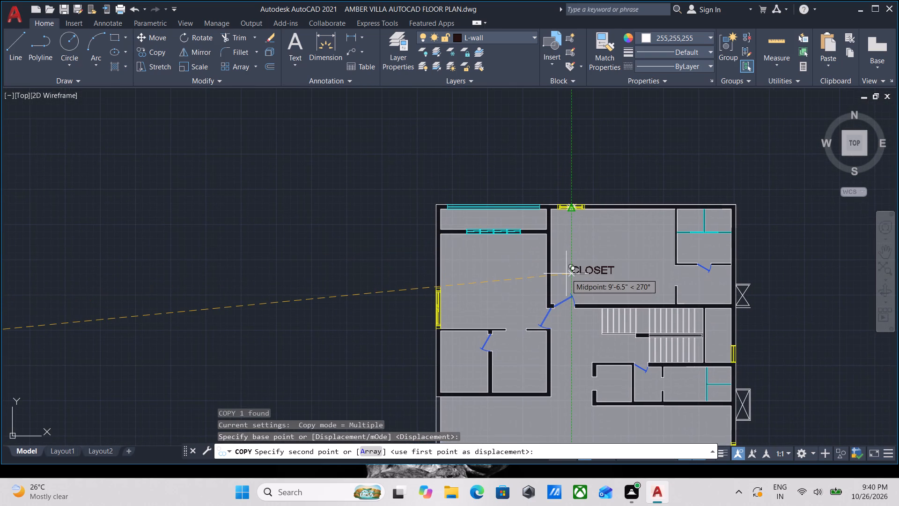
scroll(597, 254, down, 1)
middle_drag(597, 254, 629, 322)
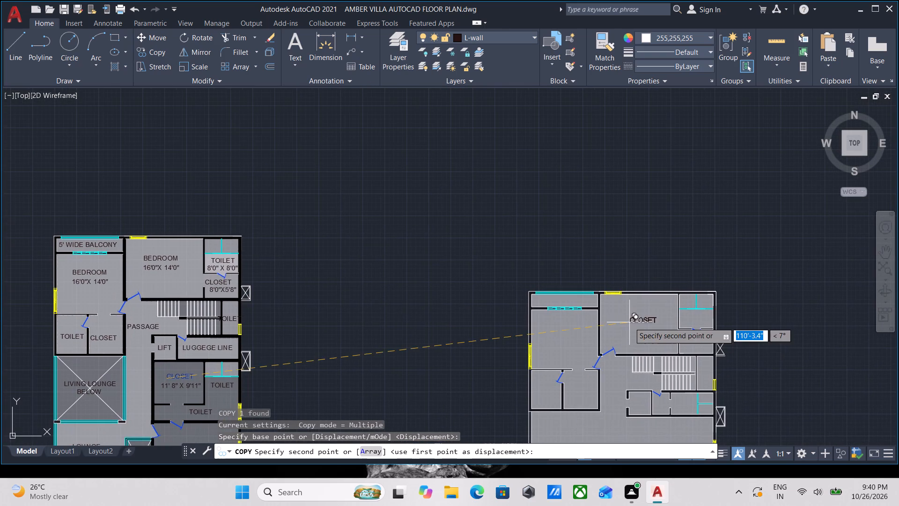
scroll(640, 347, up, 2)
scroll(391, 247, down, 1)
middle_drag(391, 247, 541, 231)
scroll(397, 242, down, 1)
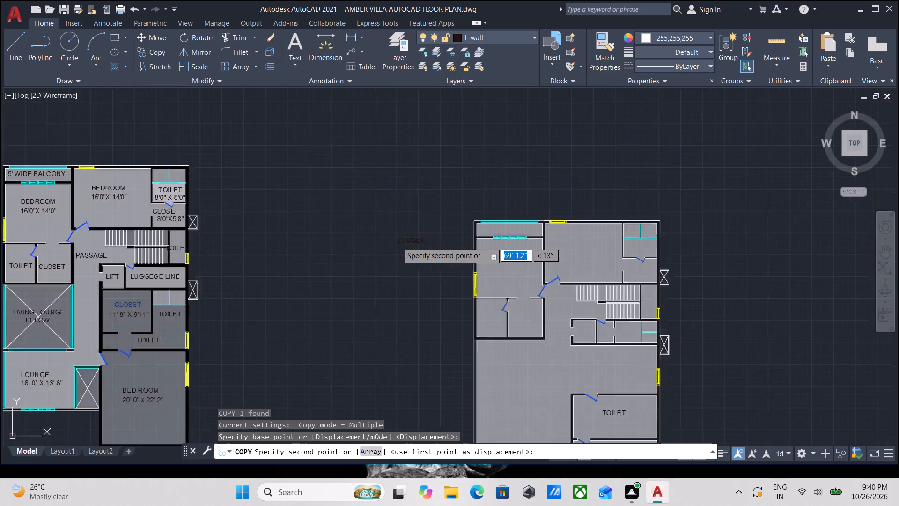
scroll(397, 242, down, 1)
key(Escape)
Copy the northeast BEDROOM label from the labelled plan into the matching large northeast room of the new plan.
scroll(335, 230, down, 1)
middle_drag(335, 230, 392, 208)
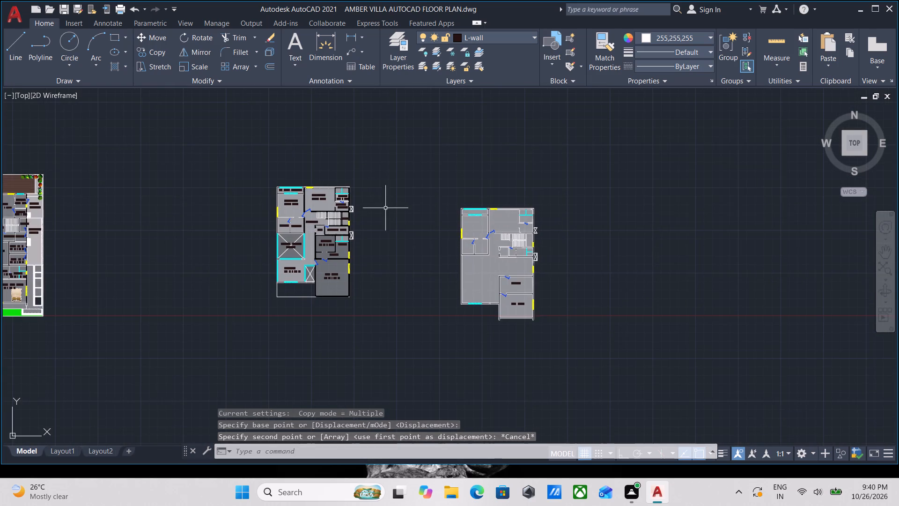
scroll(301, 206, up, 2)
scroll(324, 171, up, 3)
click(348, 196)
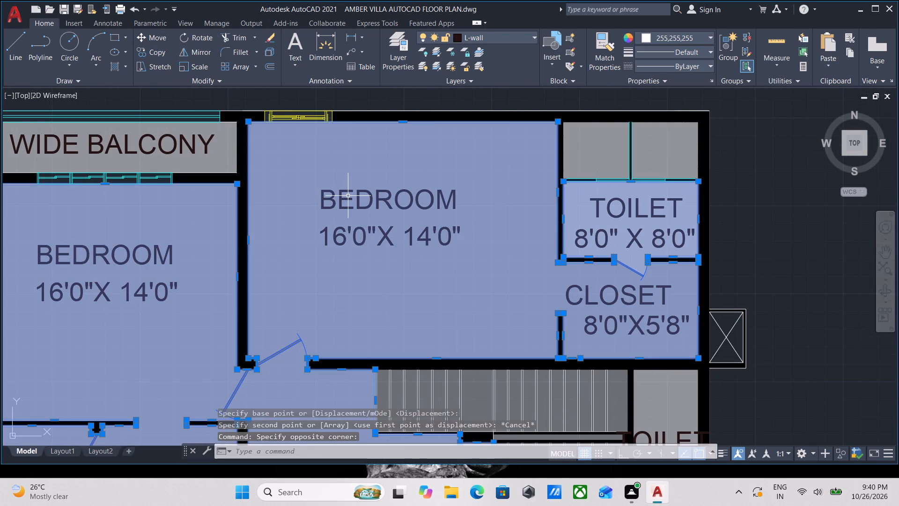
key(Escape)
scroll(358, 195, down, 2)
key(Escape)
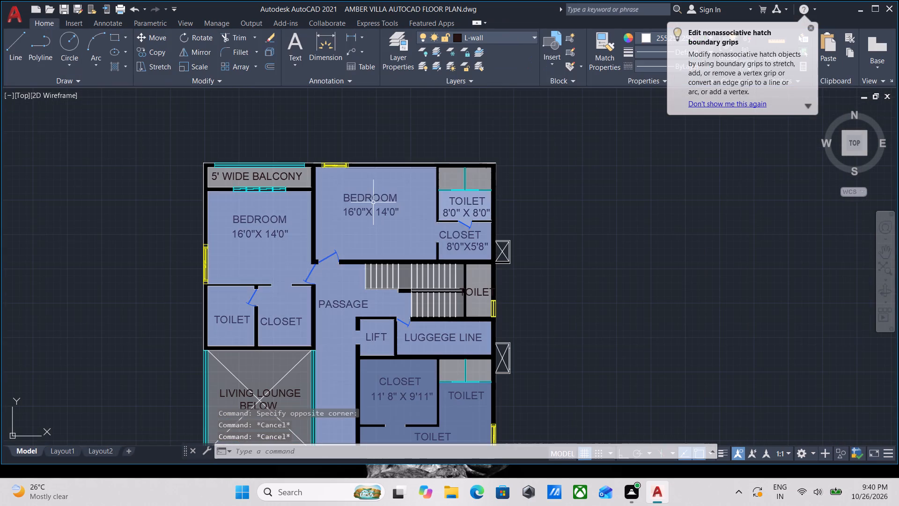
click(374, 196)
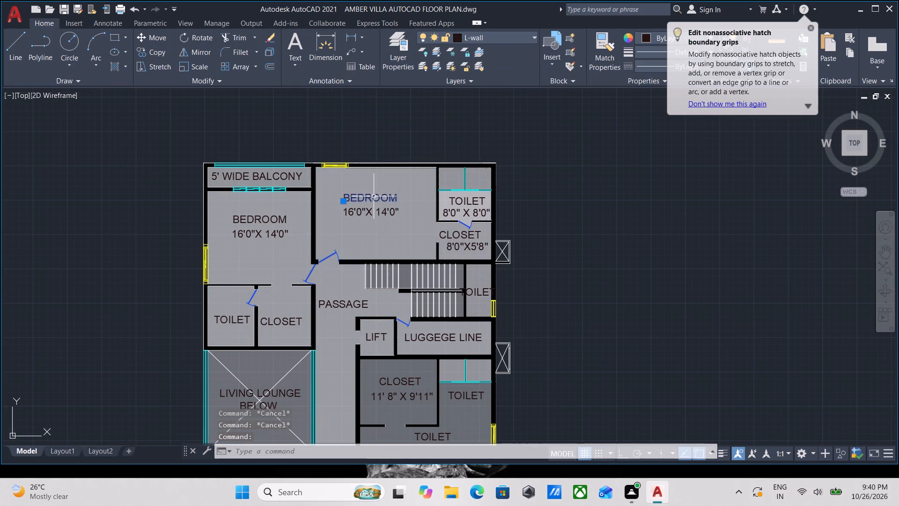
text(C0)
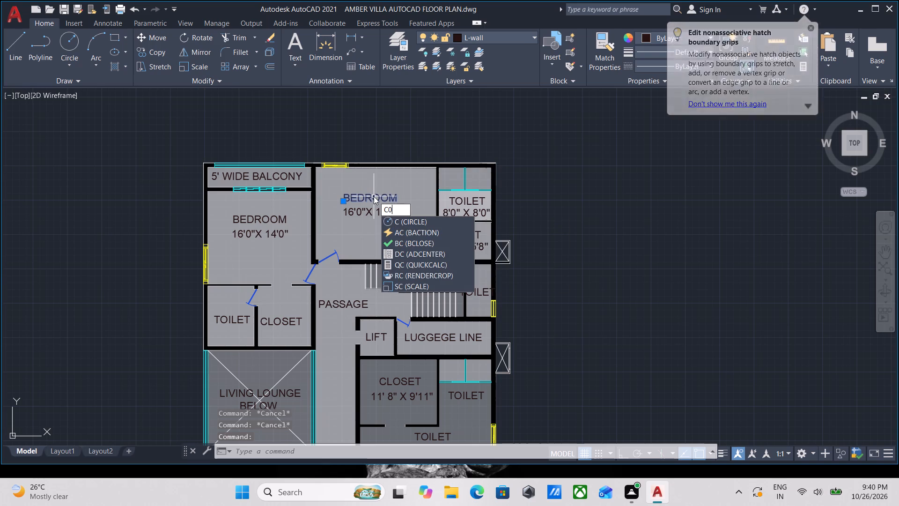
key(BackSpace)
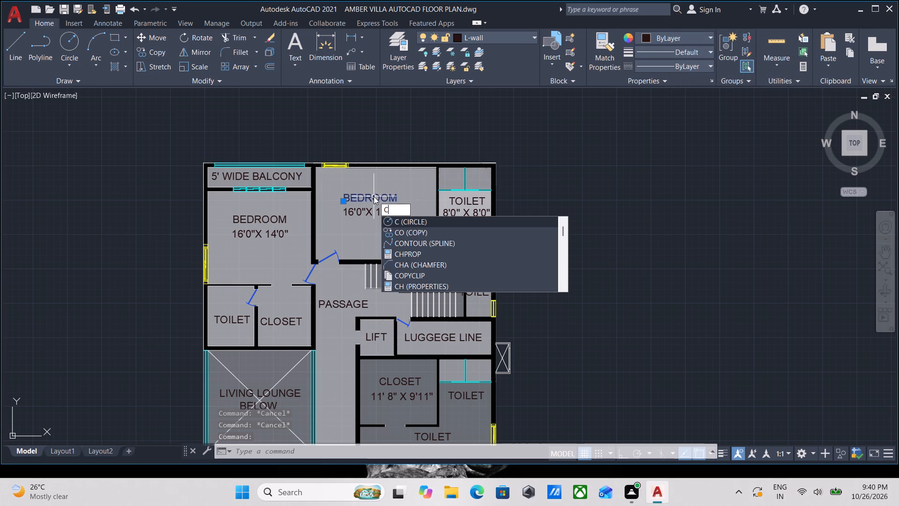
key(o)
key(Return)
click(374, 196)
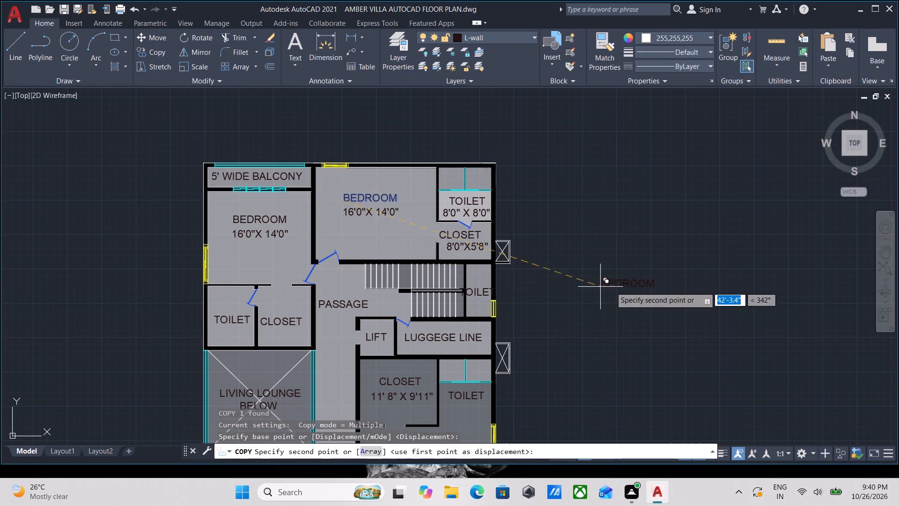
middle_drag(614, 286, 293, 206)
scroll(369, 216, down, 1)
scroll(637, 224, up, 2)
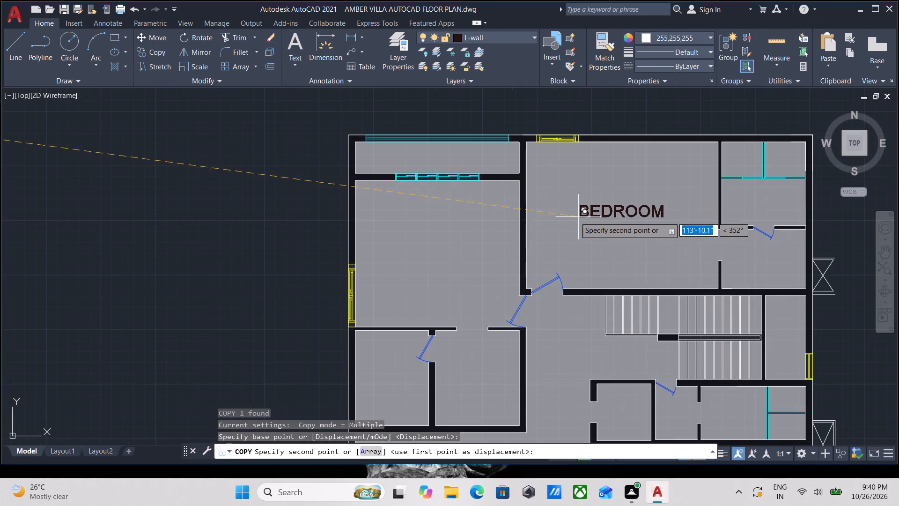
click(576, 200)
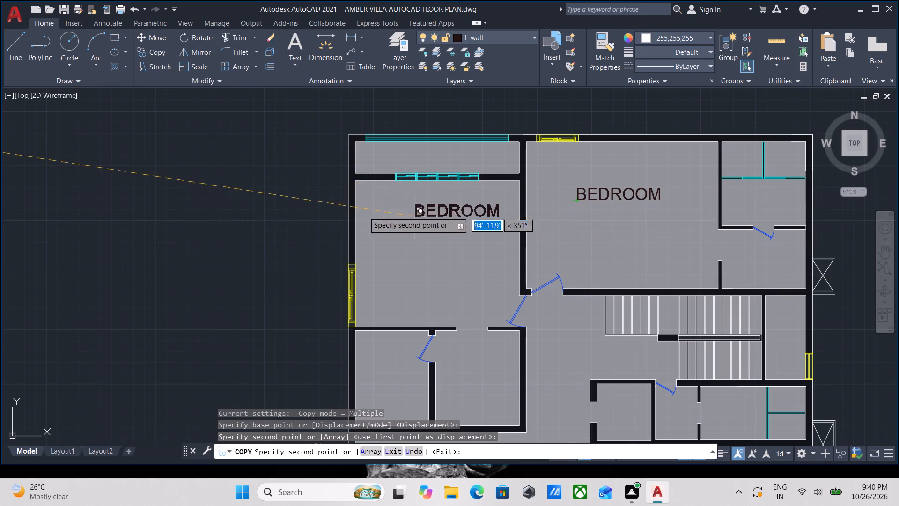
Place another copy of the BEDROOM label in the new plan's northwest bedroom, south of the balcony.
scroll(334, 210, down, 1)
middle_drag(340, 216, 431, 314)
middle_drag(466, 330, 506, 249)
scroll(467, 323, down, 1)
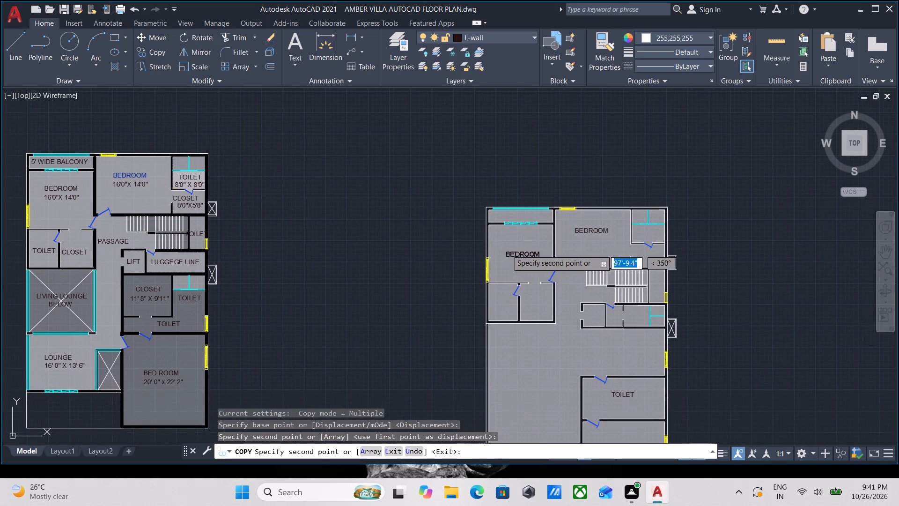
click(506, 254)
scroll(505, 330, up, 1)
key(Escape)
Copy the new plan's TOILET label into the small western room directly south of the northwest bedroom.
scroll(399, 278, down, 2)
middle_drag(457, 290, 402, 181)
scroll(475, 268, up, 2)
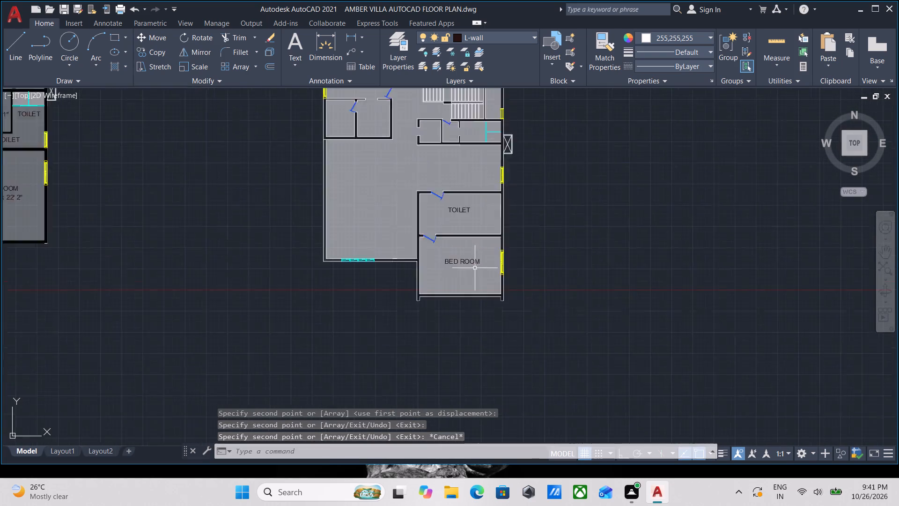
scroll(475, 267, up, 1)
middle_drag(475, 253, 488, 313)
click(441, 183)
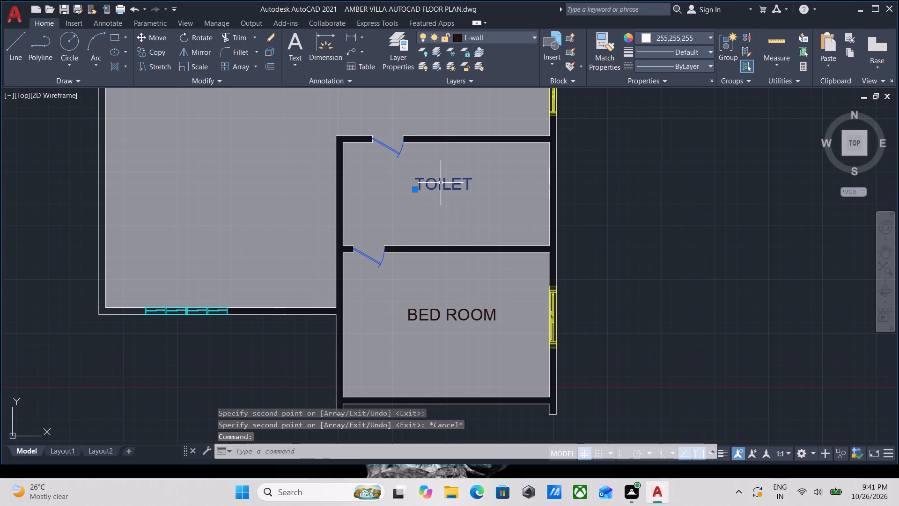
text(CO)
key(Return)
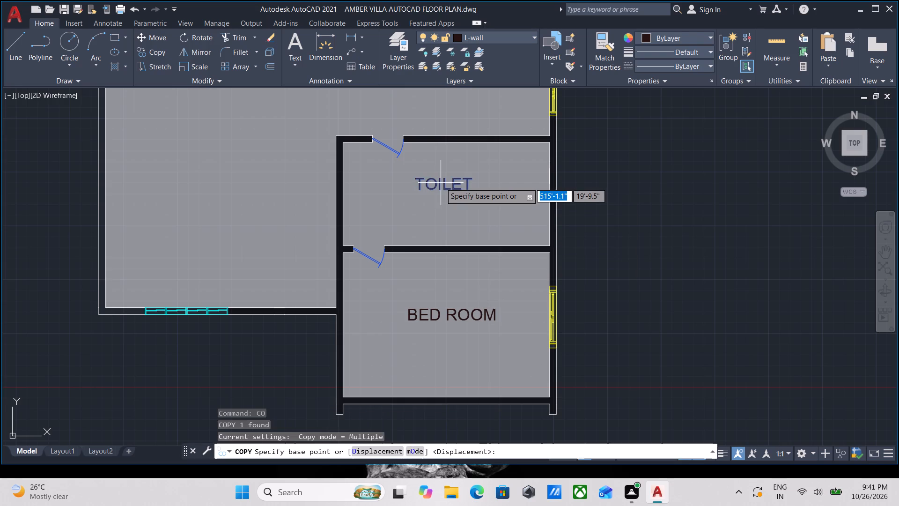
click(441, 183)
scroll(297, 168, down, 1)
middle_drag(297, 168, 391, 406)
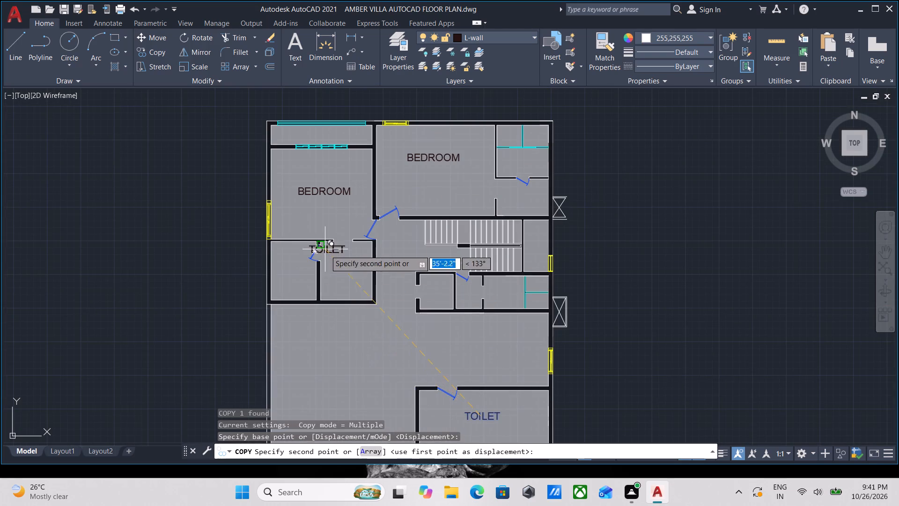
scroll(329, 255, up, 2)
scroll(337, 269, down, 2)
middle_drag(354, 287, 619, 357)
scroll(615, 359, down, 1)
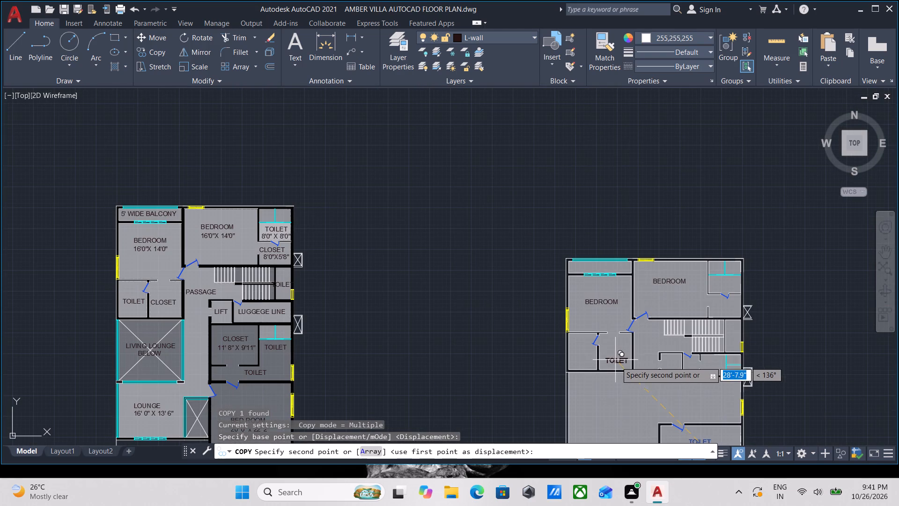
scroll(623, 365, up, 2)
click(513, 330)
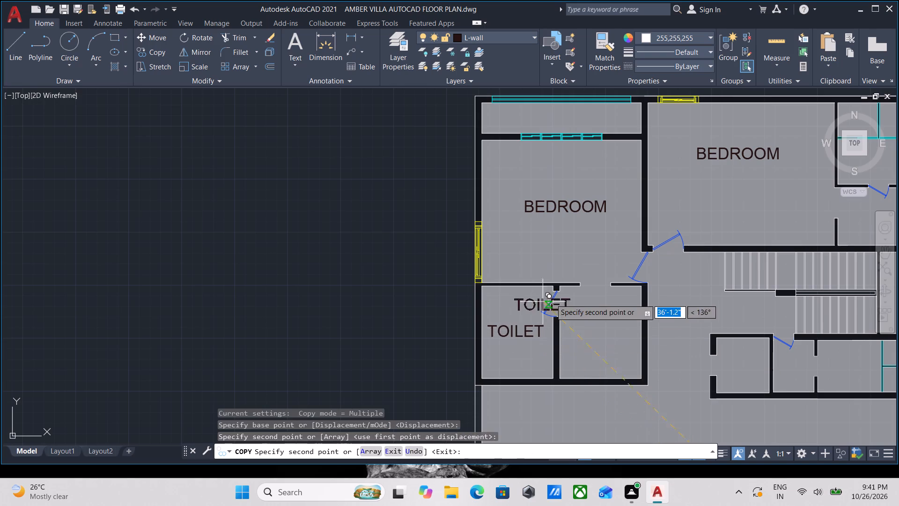
scroll(419, 332, down, 3)
key(Escape)
middle_drag(327, 332, 413, 327)
scroll(291, 290, up, 3)
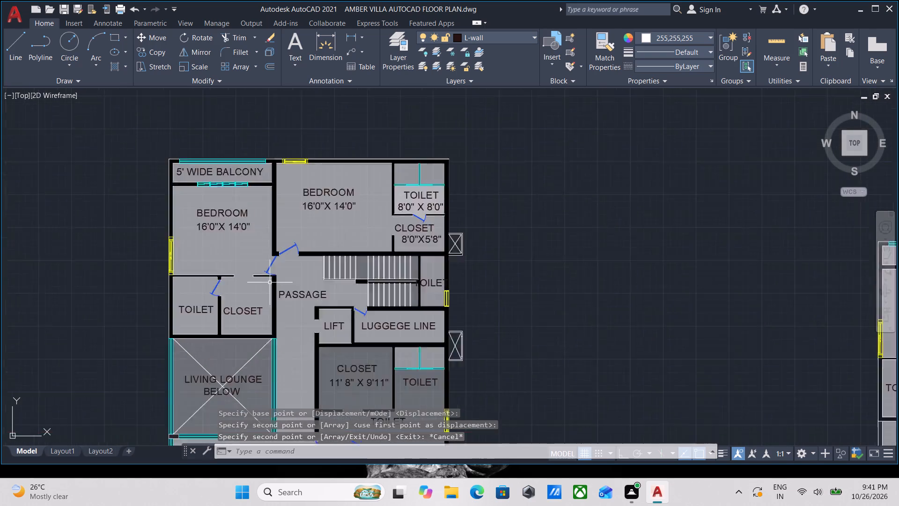
Copy the CLOSET label from the labelled plan into the small room directly east of the new plan's western TOILET.
scroll(251, 304, up, 1)
click(220, 342)
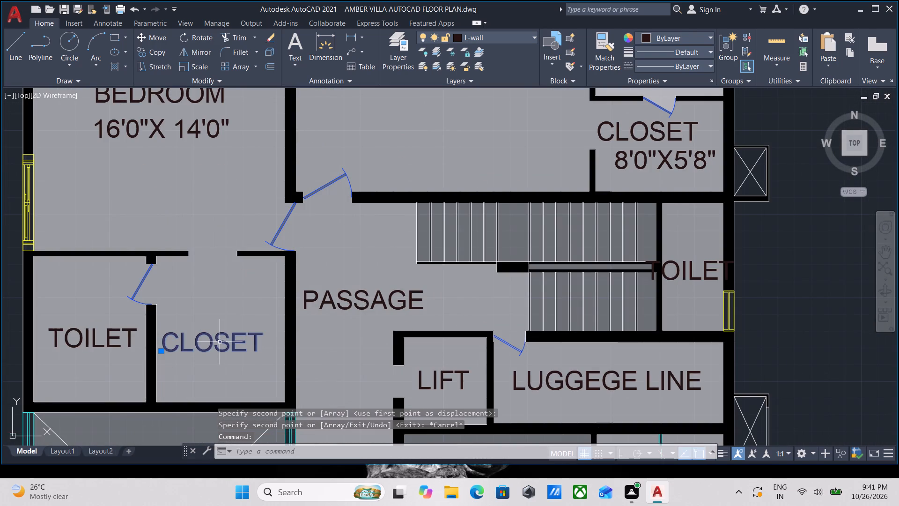
text(CO)
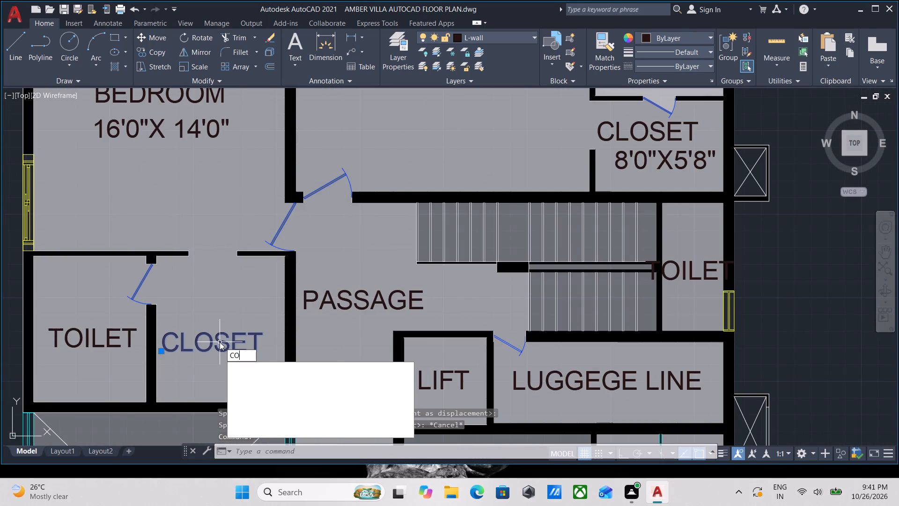
key(BackSpace)
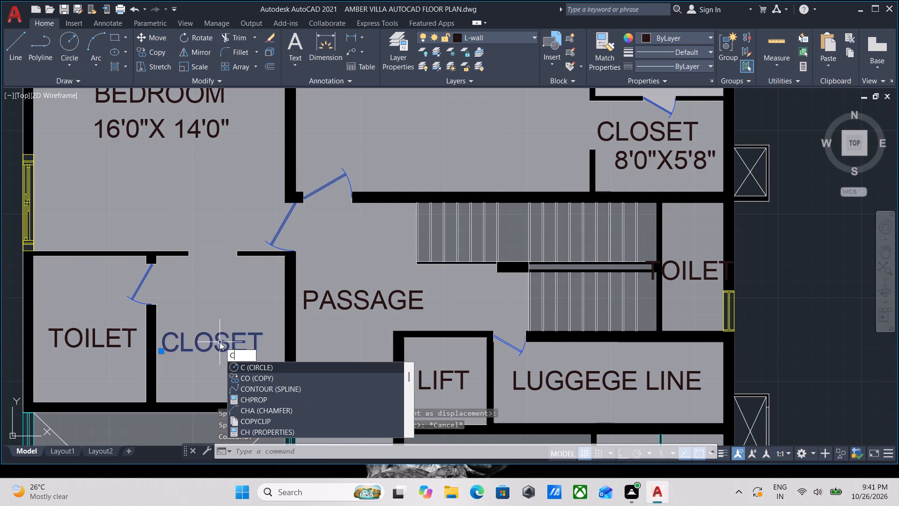
key(o)
key(Return)
click(220, 342)
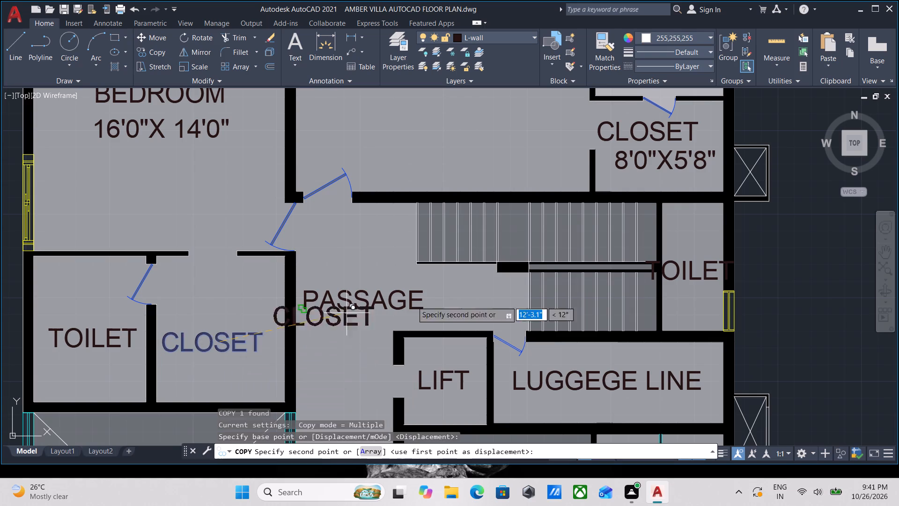
middle_drag(446, 293, 236, 243)
scroll(340, 255, down, 2)
middle_drag(342, 255, 177, 231)
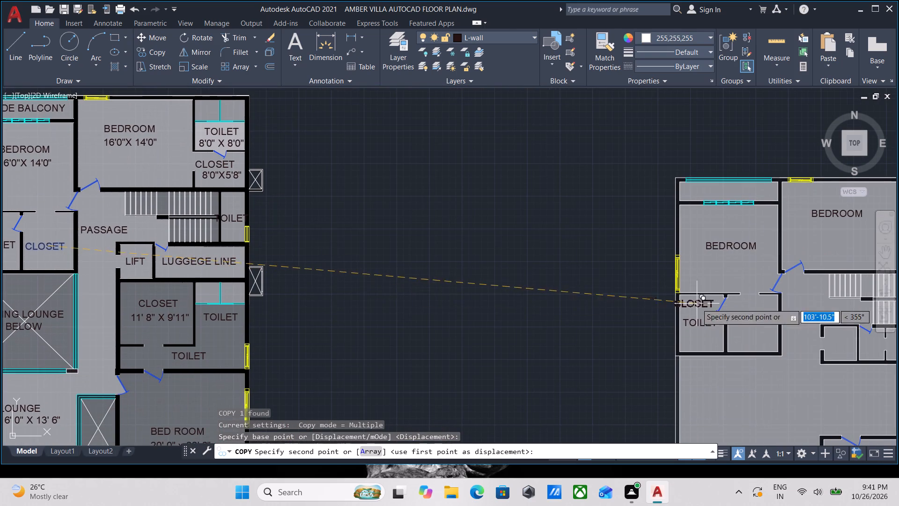
middle_drag(696, 304, 534, 288)
scroll(551, 298, up, 1)
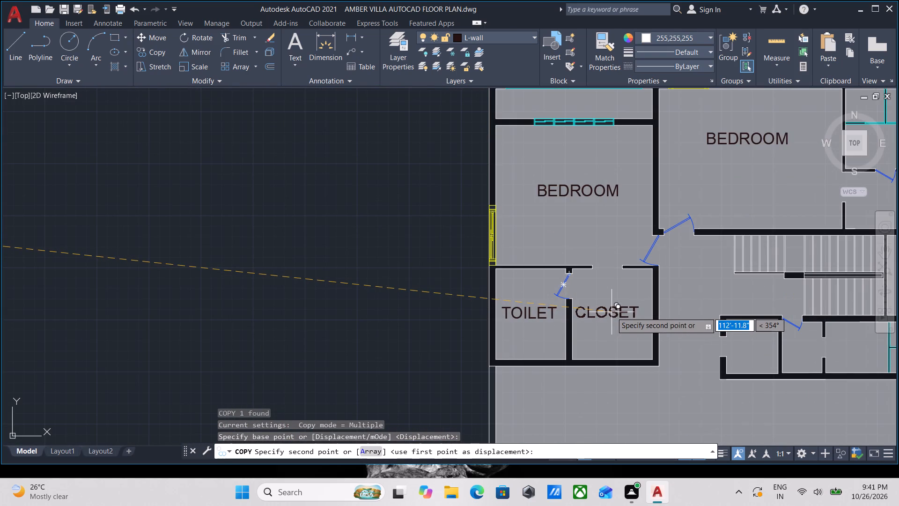
click(620, 310)
key(1)
scroll(620, 310, down, 2)
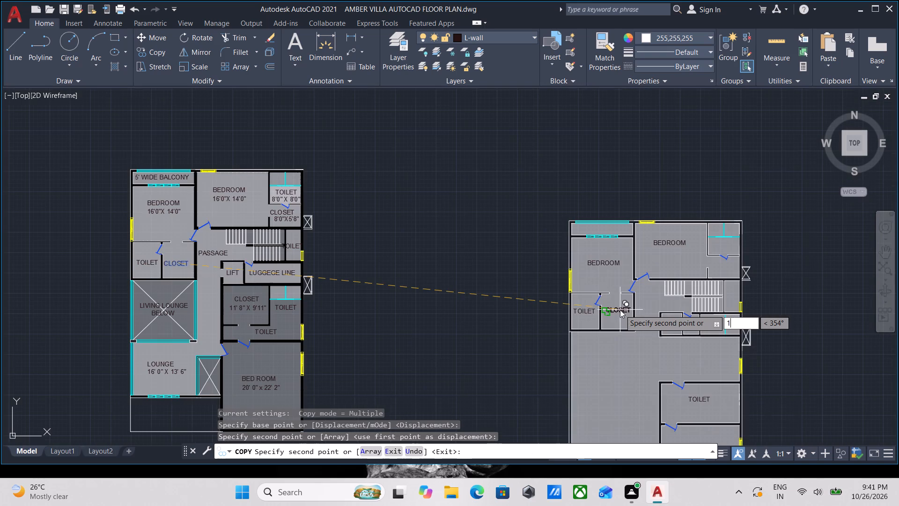
key(Escape)
key(Escape)
scroll(619, 314, up, 2)
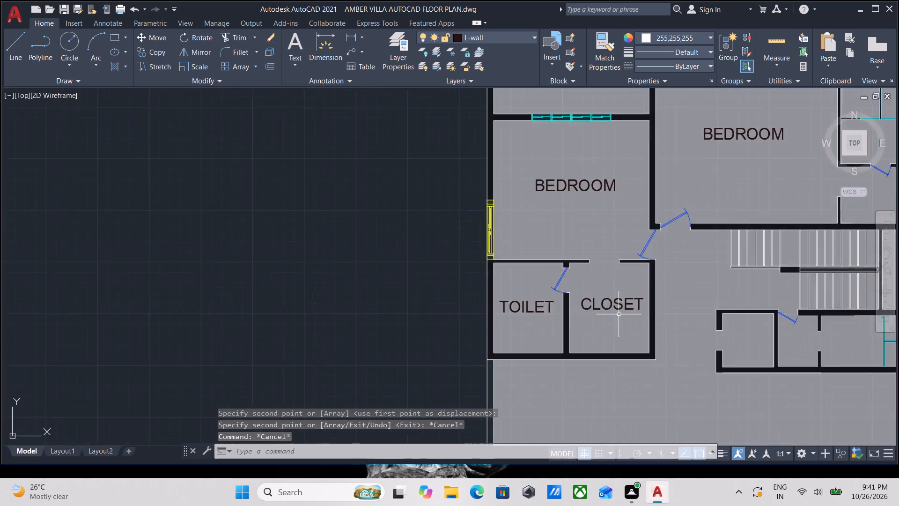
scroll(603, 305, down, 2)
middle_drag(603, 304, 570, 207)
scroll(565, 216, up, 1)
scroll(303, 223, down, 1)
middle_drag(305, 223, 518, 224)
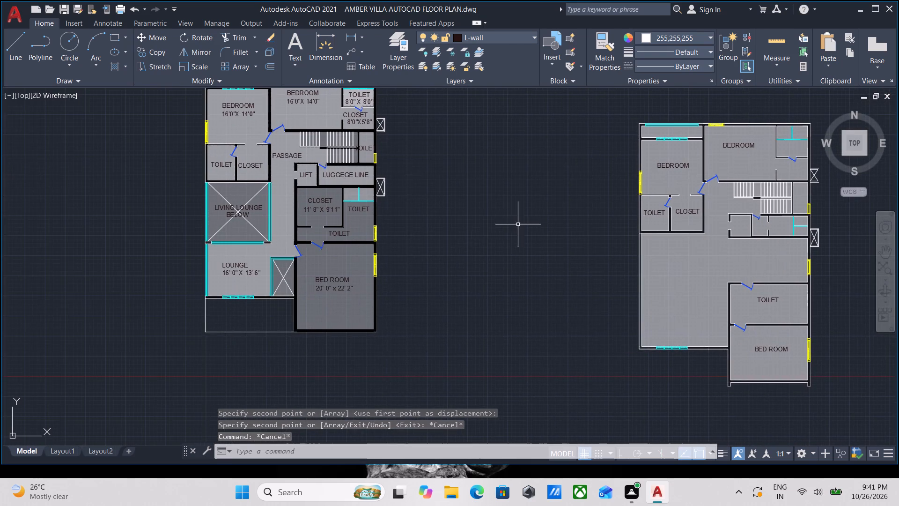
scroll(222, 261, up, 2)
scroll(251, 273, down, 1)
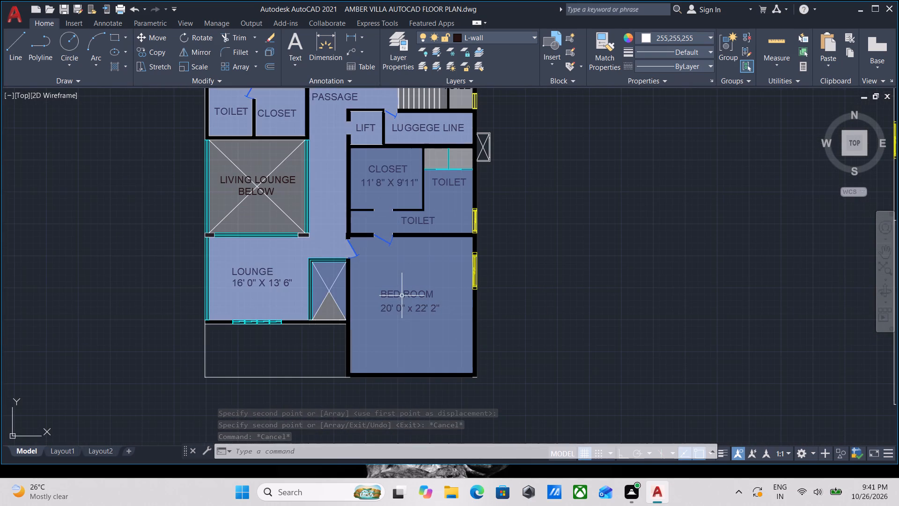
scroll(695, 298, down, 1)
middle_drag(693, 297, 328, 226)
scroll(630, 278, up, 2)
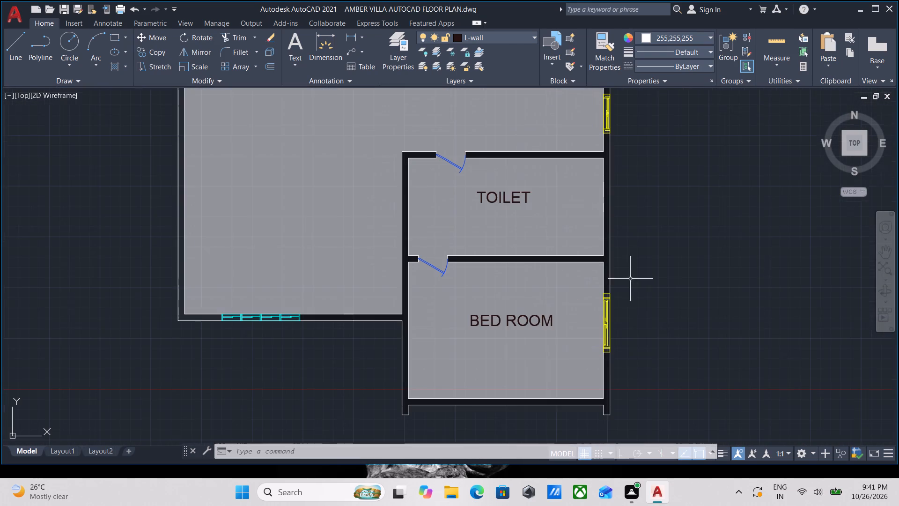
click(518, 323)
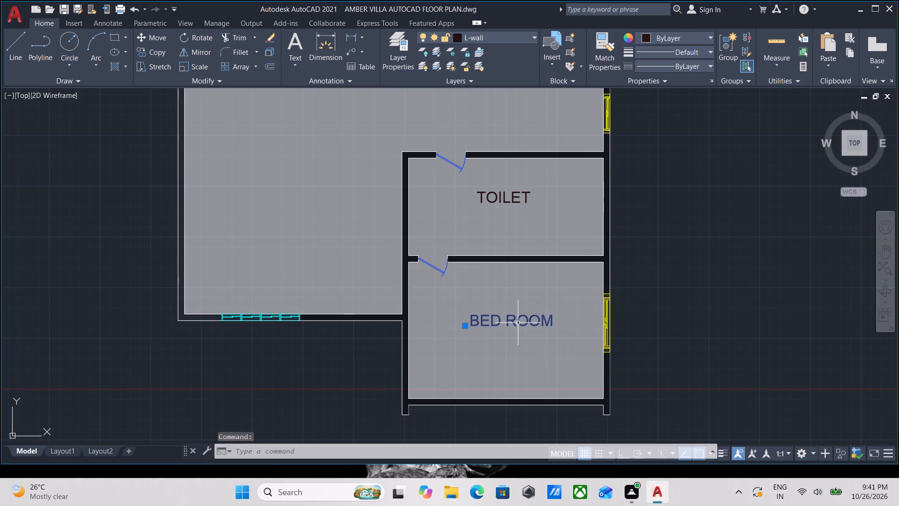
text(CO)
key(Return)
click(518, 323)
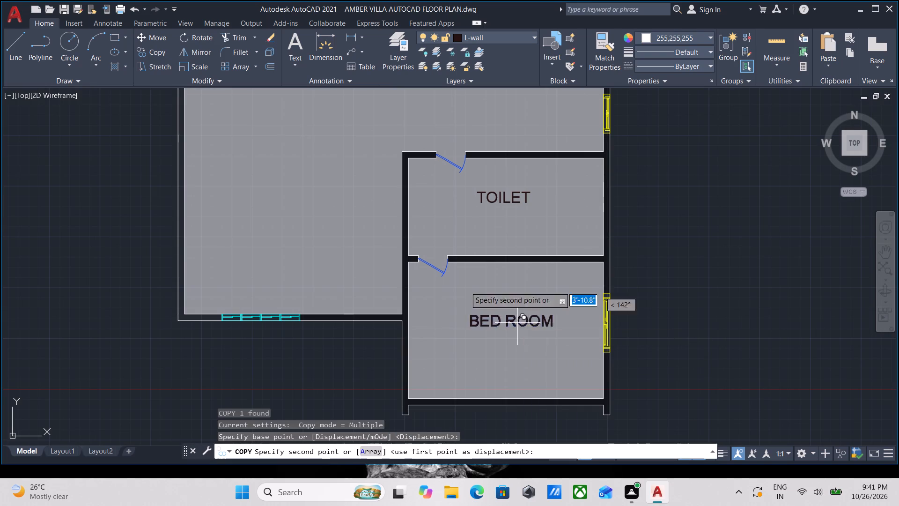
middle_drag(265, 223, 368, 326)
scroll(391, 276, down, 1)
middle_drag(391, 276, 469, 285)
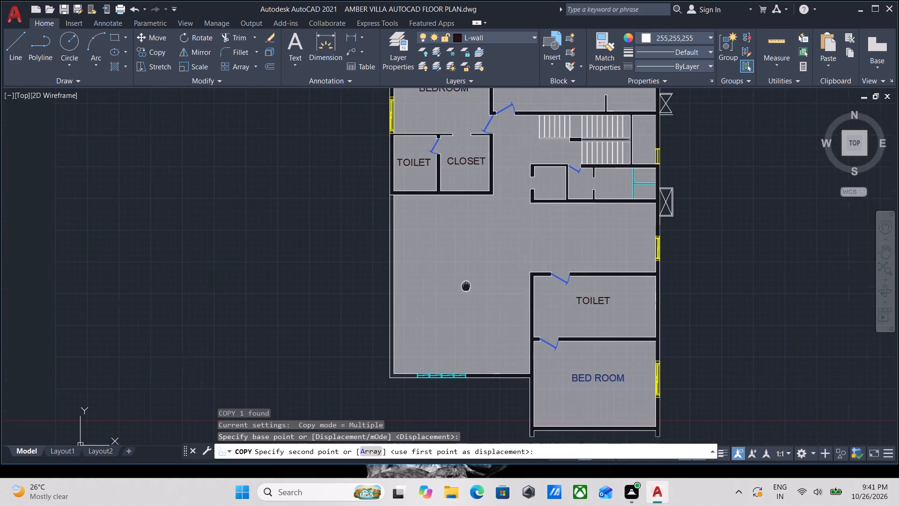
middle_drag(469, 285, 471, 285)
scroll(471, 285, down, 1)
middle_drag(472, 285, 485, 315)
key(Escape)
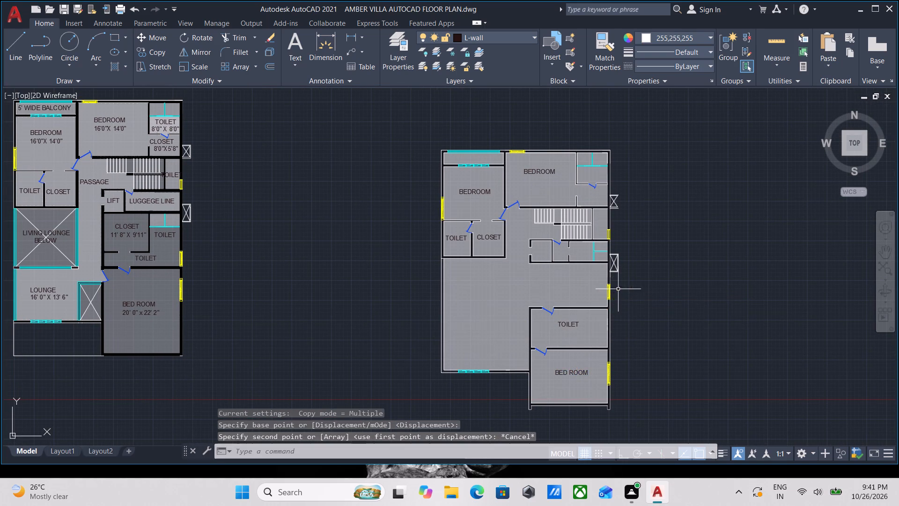
Copy the LOUNGE label, without its size text, from the labelled plan into the large open southwest area of the new plan.
middle_drag(532, 341, 587, 305)
scroll(19, 253, up, 2)
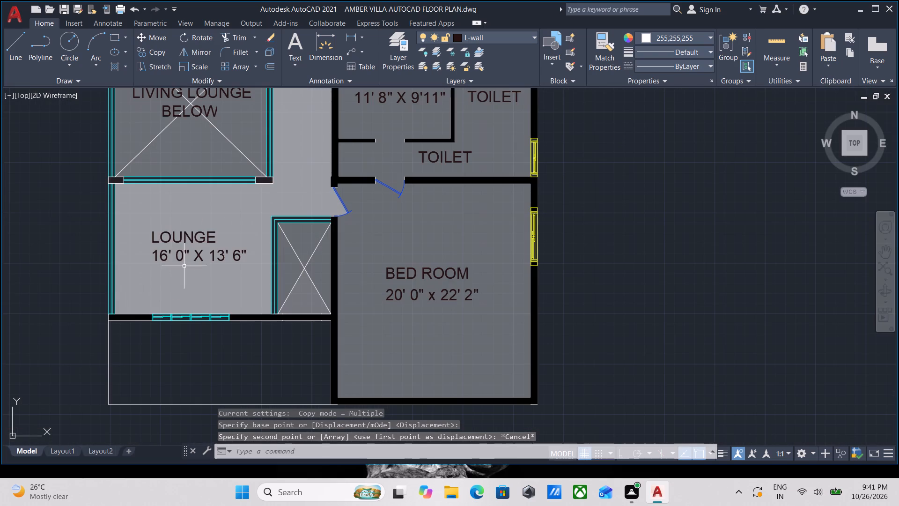
click(184, 237)
text(CO)
key(Return)
drag(184, 237, 194, 245)
middle_drag(719, 247, 463, 231)
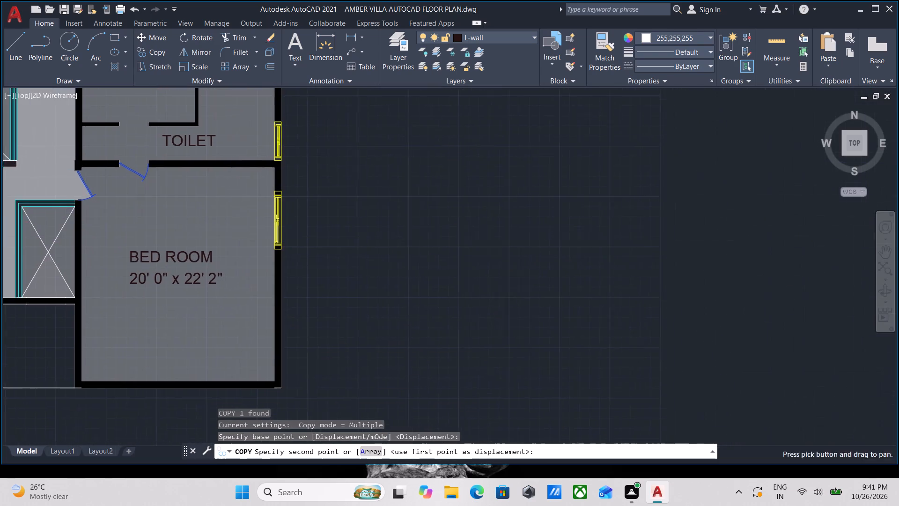
scroll(487, 229, down, 2)
middle_drag(489, 230, 409, 242)
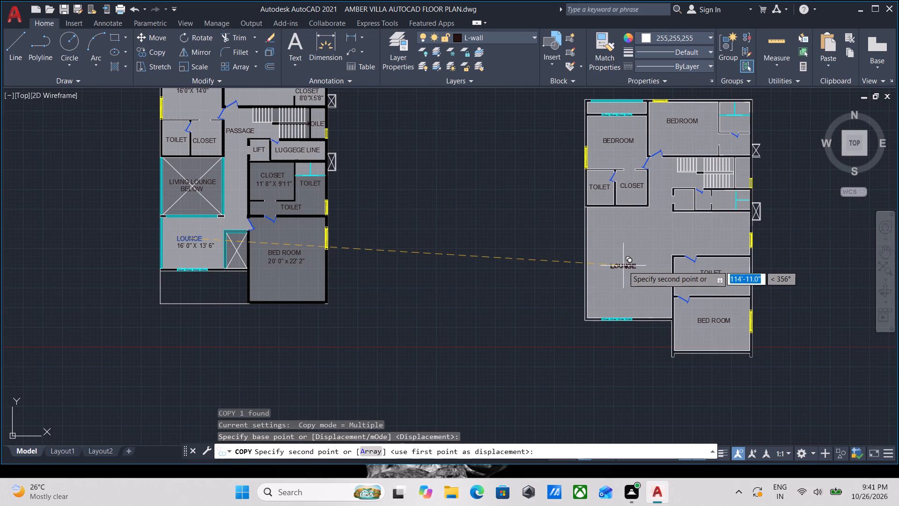
click(623, 266)
key(Escape)
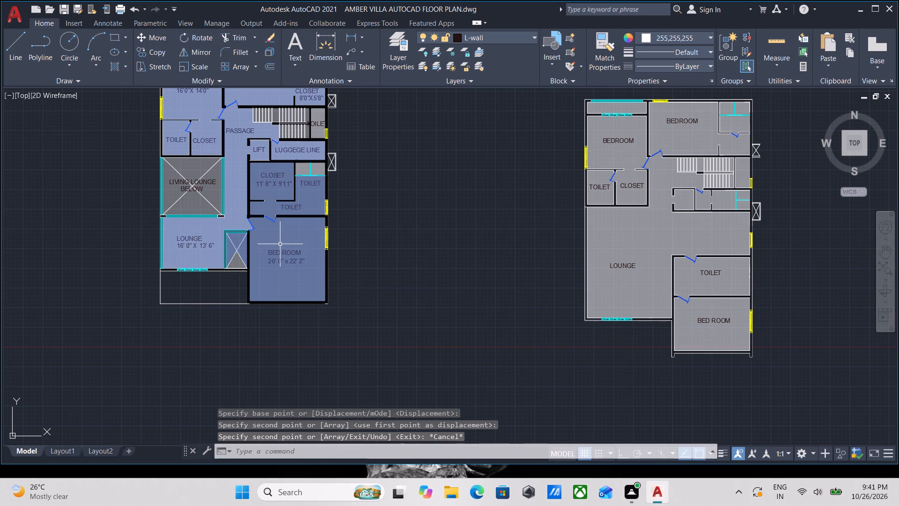
Copy the LIFT label from the labelled plan into the new plan's small room just south of the staircase's west end.
middle_drag(280, 244, 297, 262)
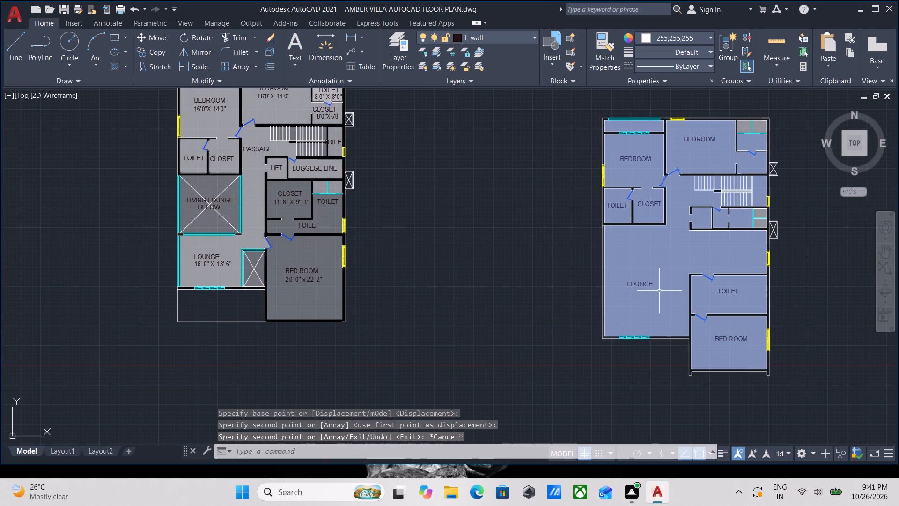
scroll(644, 282, down, 1)
middle_drag(644, 282, 548, 297)
scroll(608, 274, up, 2)
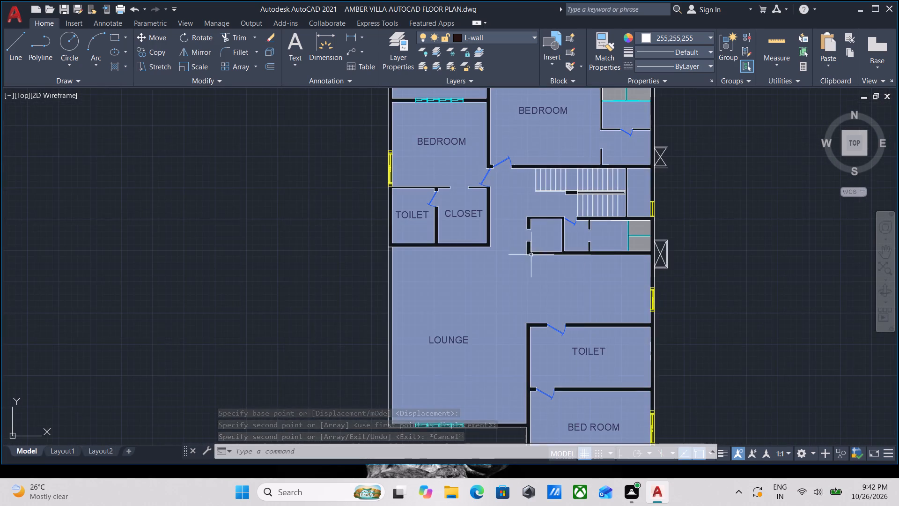
scroll(358, 257, down, 2)
middle_drag(356, 256, 580, 305)
scroll(419, 243, up, 3)
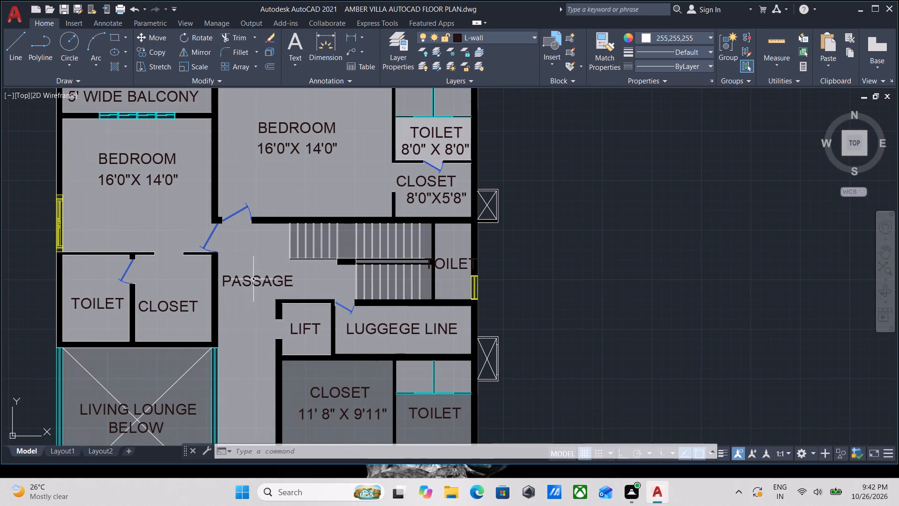
scroll(413, 327, down, 2)
middle_drag(413, 327, 240, 237)
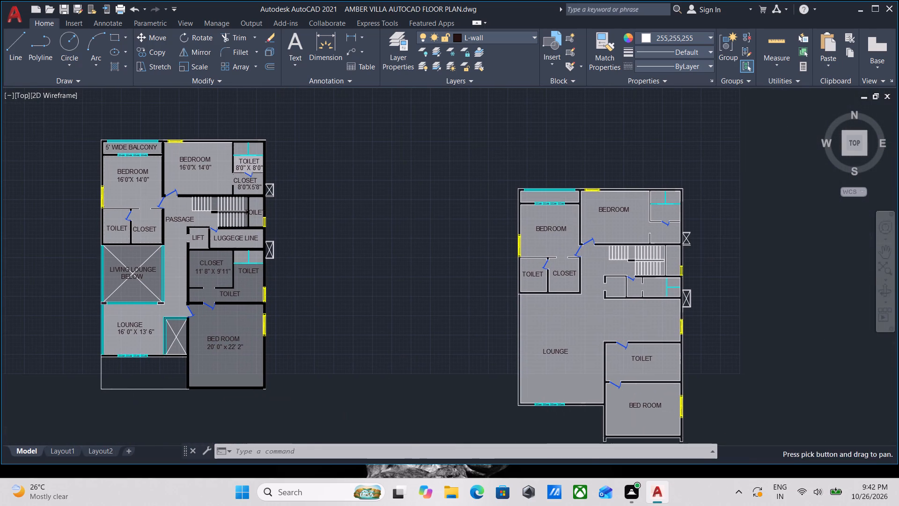
scroll(238, 238, up, 2)
scroll(177, 249, down, 1)
middle_drag(178, 249, 196, 270)
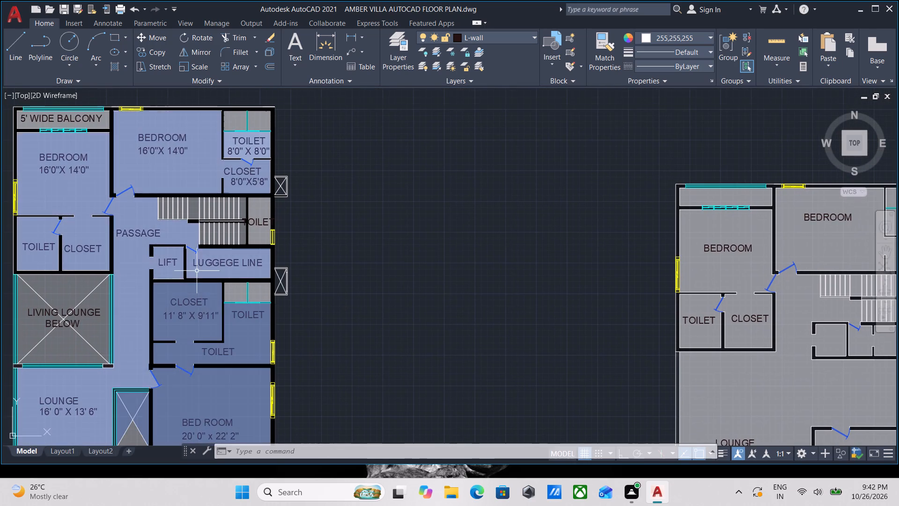
scroll(172, 262, up, 1)
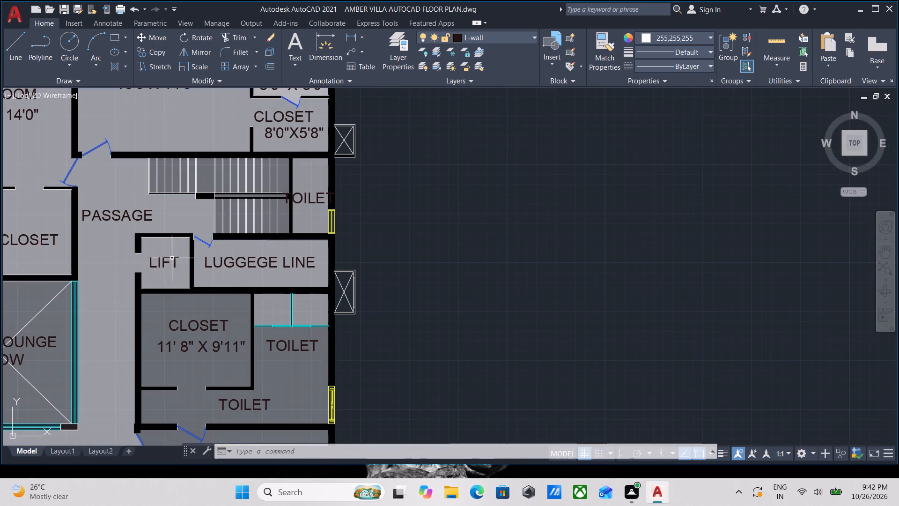
click(172, 258)
text(CO)
key(Return)
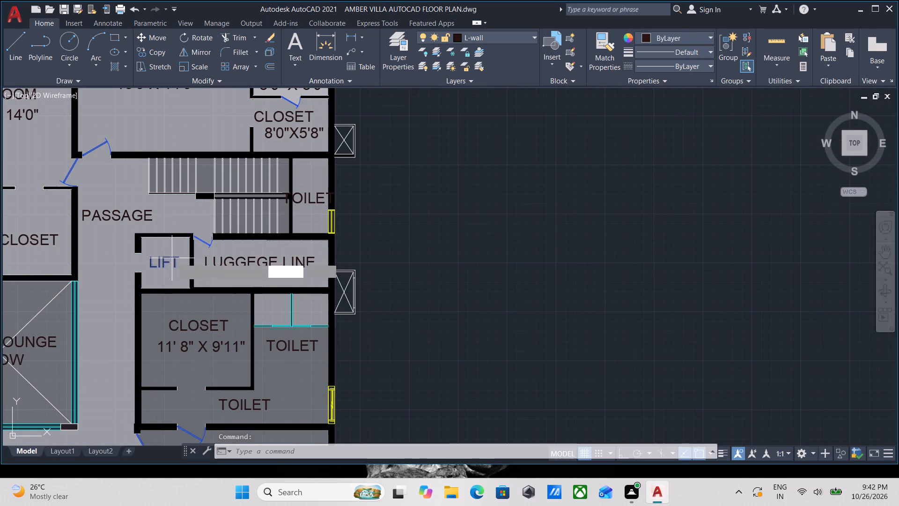
click(172, 258)
middle_drag(603, 259, 289, 199)
scroll(603, 259, down, 1)
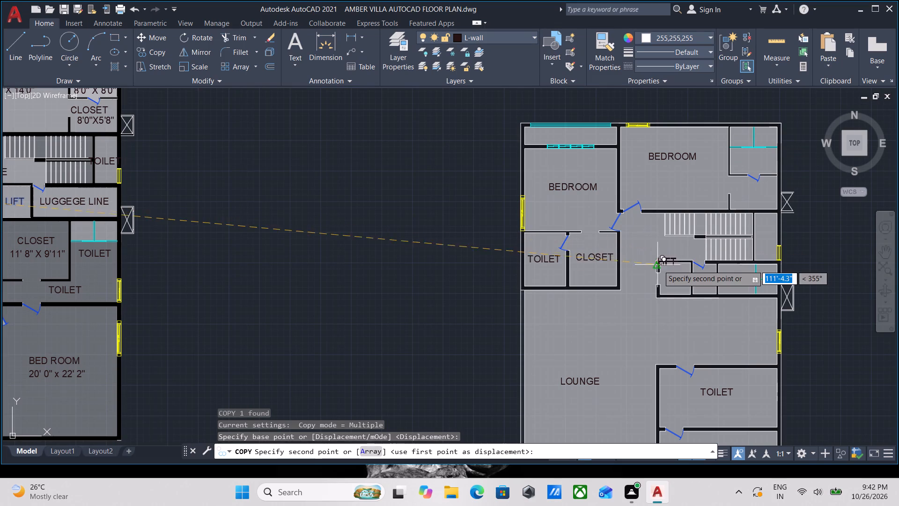
scroll(672, 283, up, 2)
click(650, 279)
scroll(703, 261, down, 1)
middle_drag(704, 266, 722, 341)
middle_drag(286, 254, 435, 232)
key(Escape)
Copy the TOILET label, without its size text, from the labelled plan's northeast toilet into the new plan's northeast room below the shower partitions.
scroll(301, 268, down, 2)
middle_drag(301, 268, 510, 230)
scroll(355, 198, up, 2)
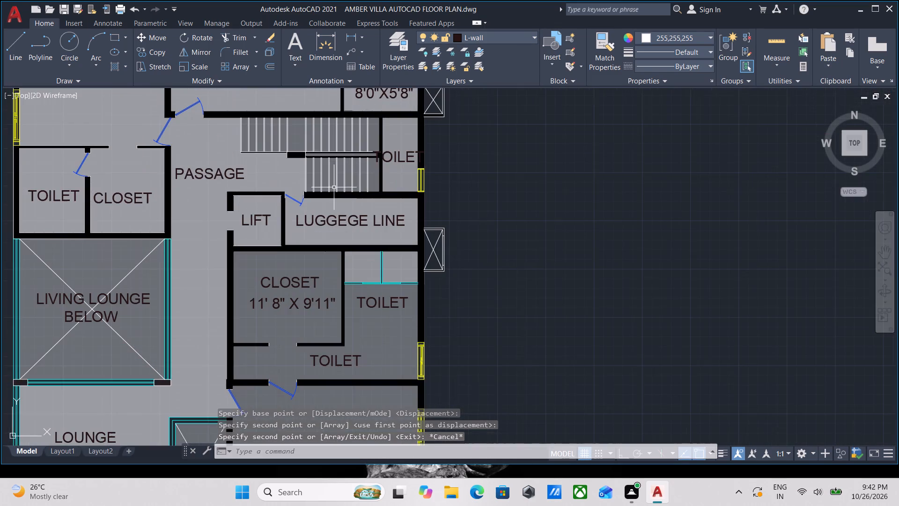
middle_drag(360, 174, 346, 242)
scroll(349, 245, up, 1)
scroll(405, 228, up, 2)
scroll(390, 184, down, 2)
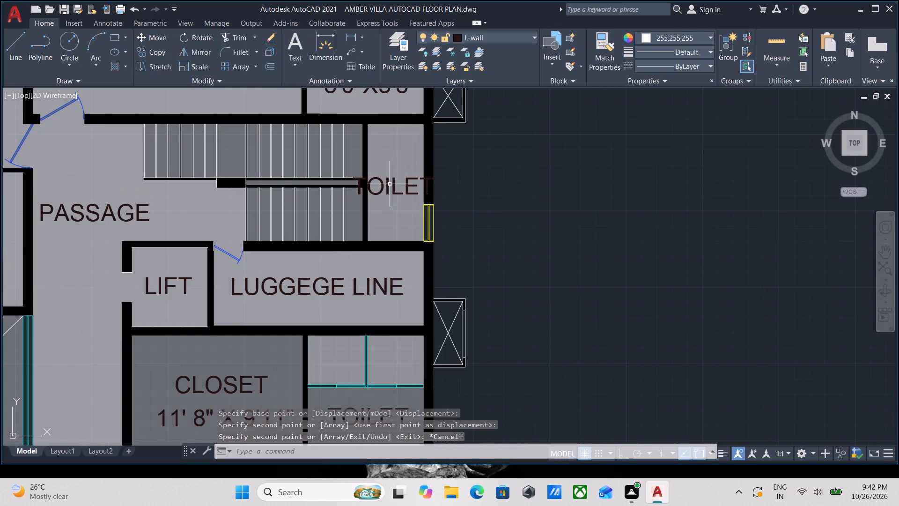
scroll(398, 185, down, 2)
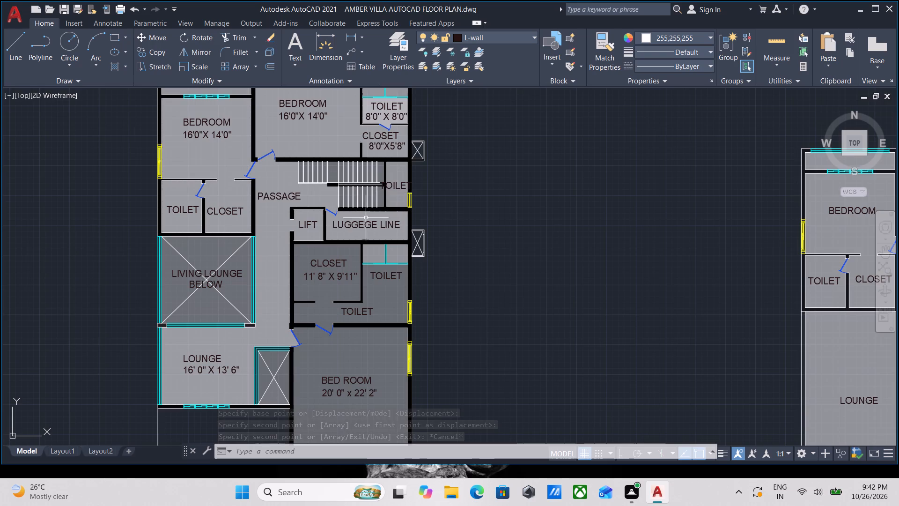
scroll(417, 225, down, 1)
middle_drag(423, 226, 304, 227)
scroll(709, 194, up, 1)
middle_drag(16, 235, 298, 321)
scroll(347, 231, up, 2)
scroll(226, 180, up, 2)
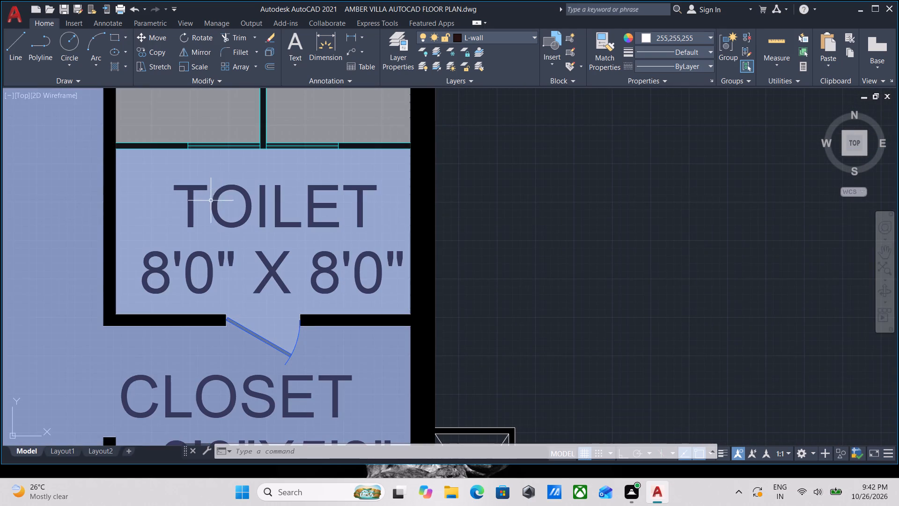
scroll(227, 205, down, 4)
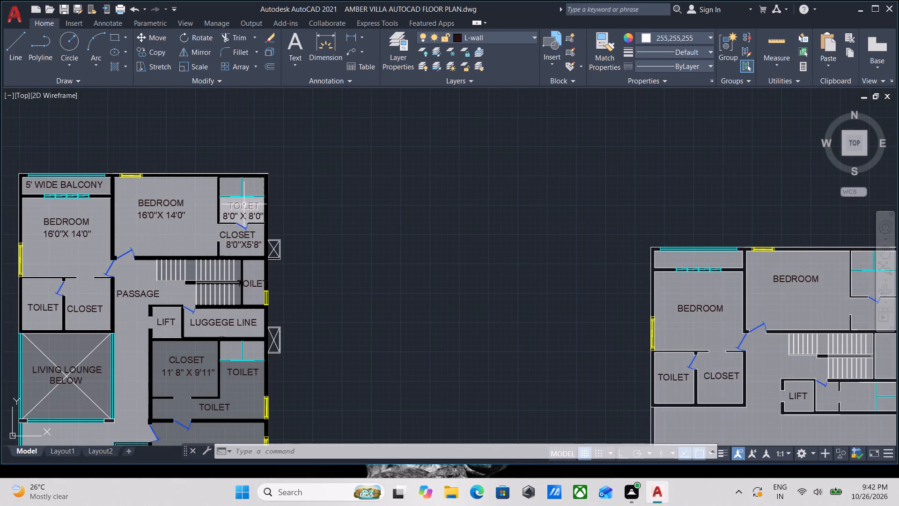
click(244, 204)
text(CO)
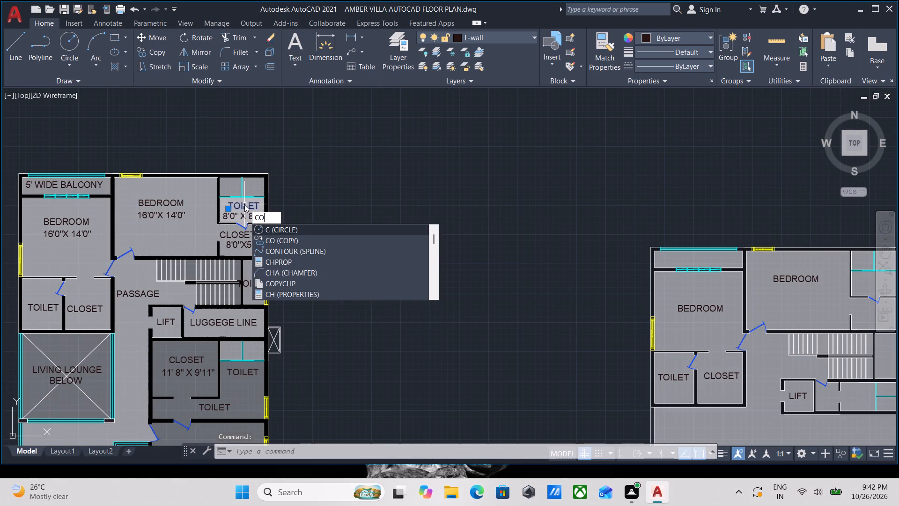
key(BackSpace)
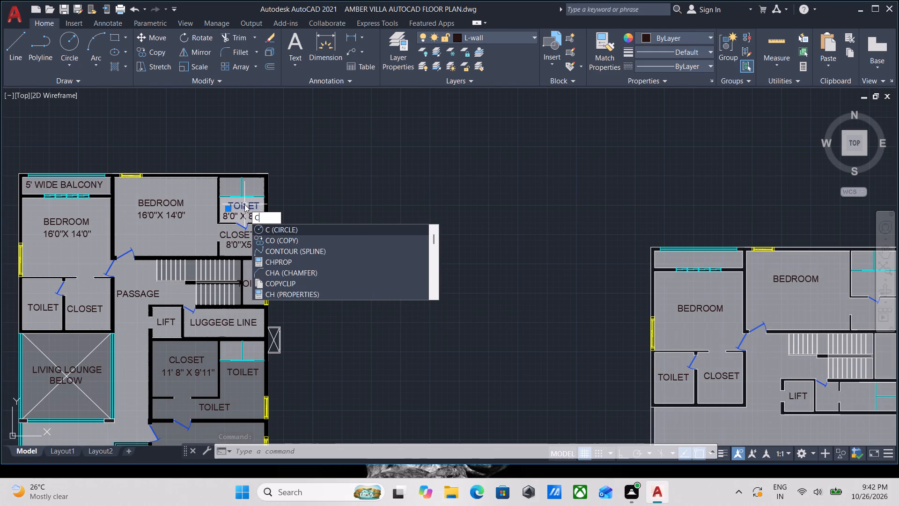
key(o)
key(Return)
click(244, 204)
scroll(517, 305, down, 1)
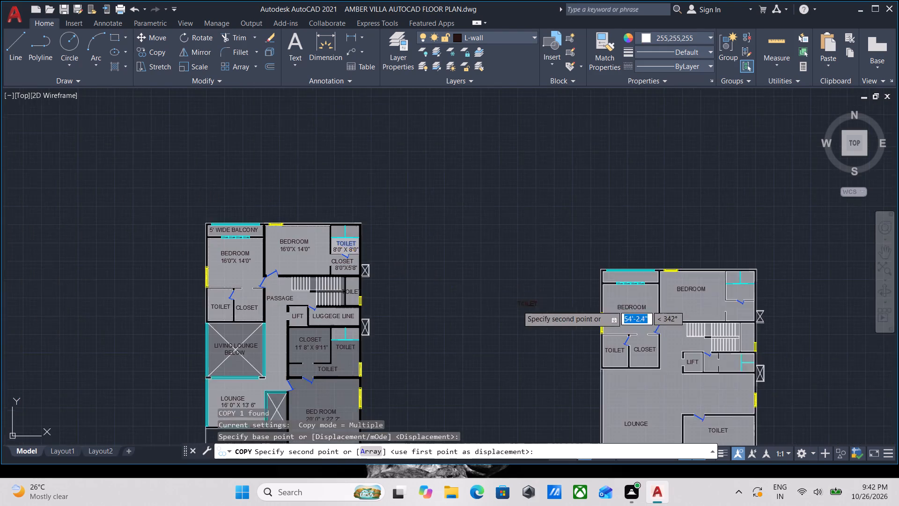
middle_drag(511, 300, 285, 242)
scroll(477, 233, up, 2)
scroll(553, 232, up, 2)
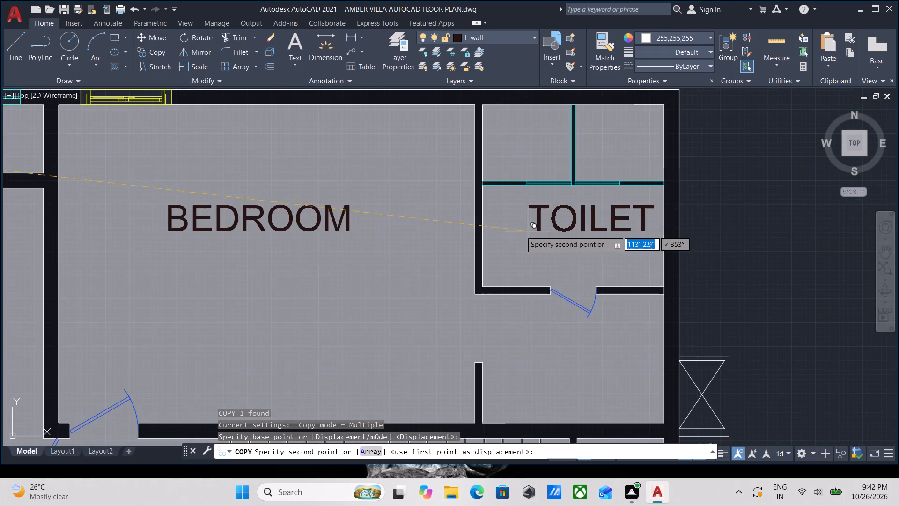
scroll(511, 232, down, 1)
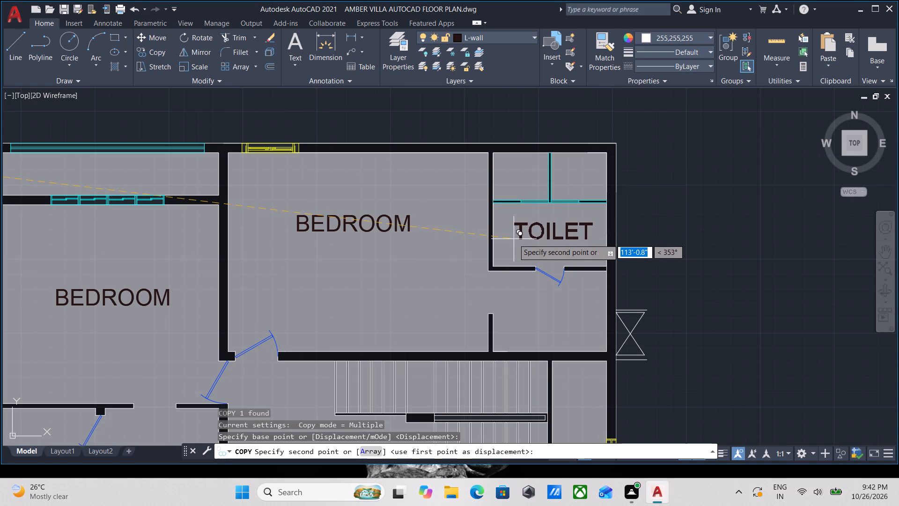
click(514, 239)
scroll(501, 313, down, 2)
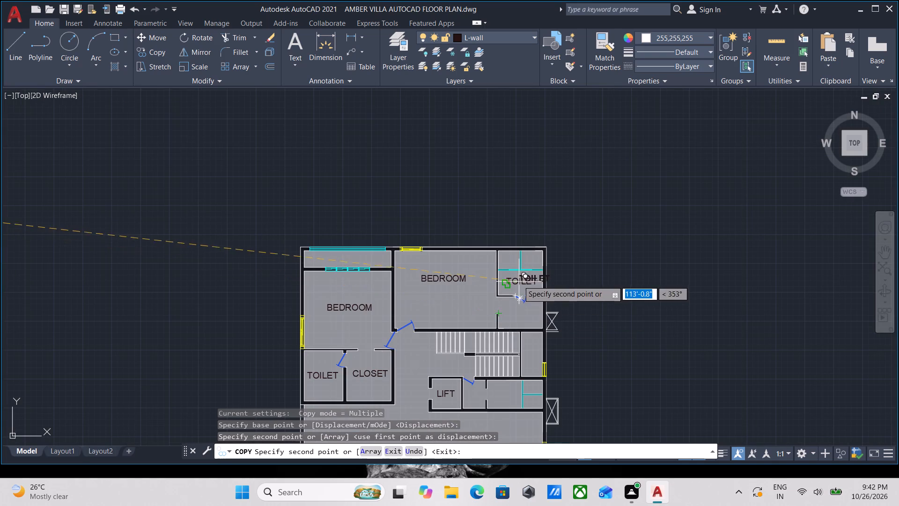
scroll(464, 308, up, 1)
key(Escape)
Copy the 5' WIDE BALCONY label from the labelled plan into the narrow strip north of the new plan's northwest bedroom.
scroll(169, 290, down, 1)
middle_drag(170, 290, 303, 312)
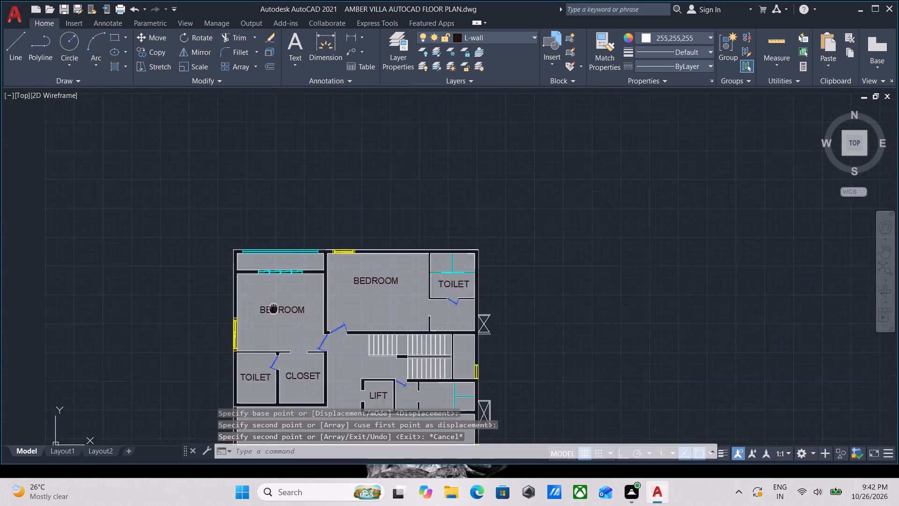
middle_drag(303, 312, 445, 324)
scroll(166, 230, up, 2)
scroll(73, 224, down, 2)
middle_drag(93, 228, 464, 279)
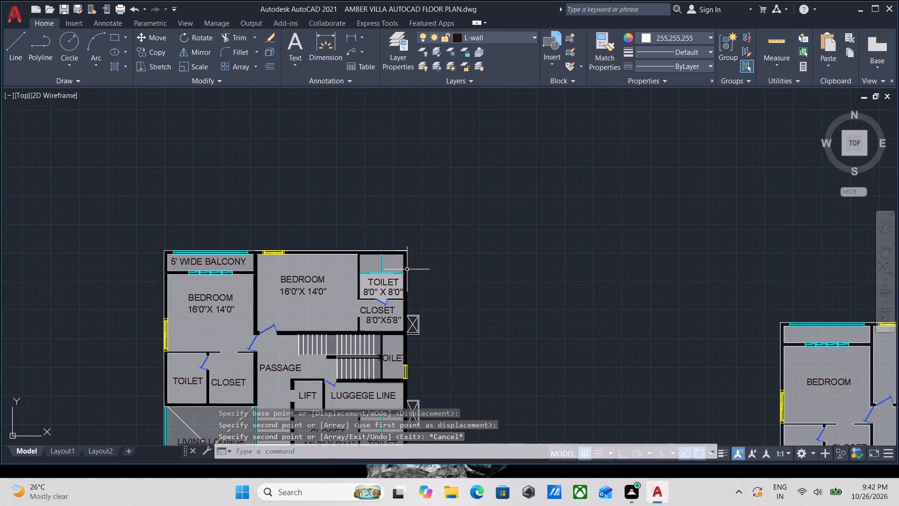
scroll(407, 269, up, 3)
scroll(296, 311, down, 3)
middle_drag(297, 309, 303, 272)
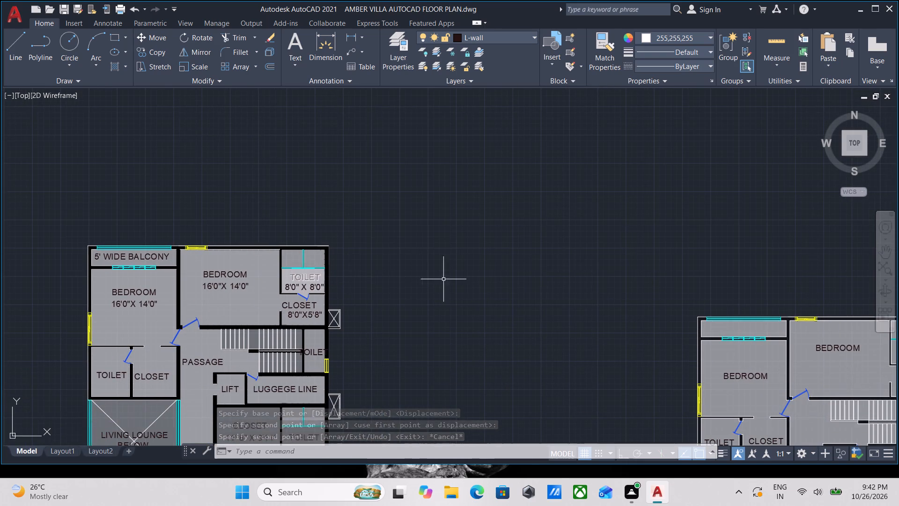
middle_drag(449, 279, 392, 240)
scroll(447, 275, down, 1)
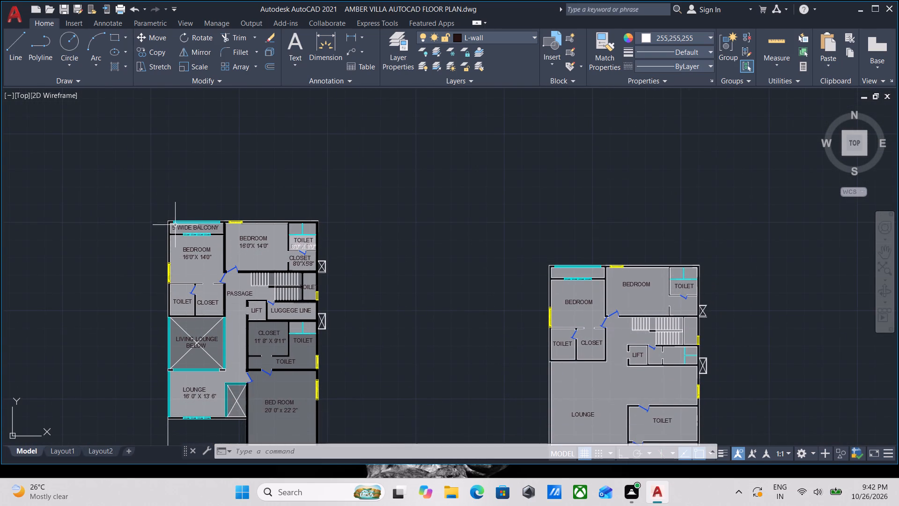
scroll(174, 223, up, 4)
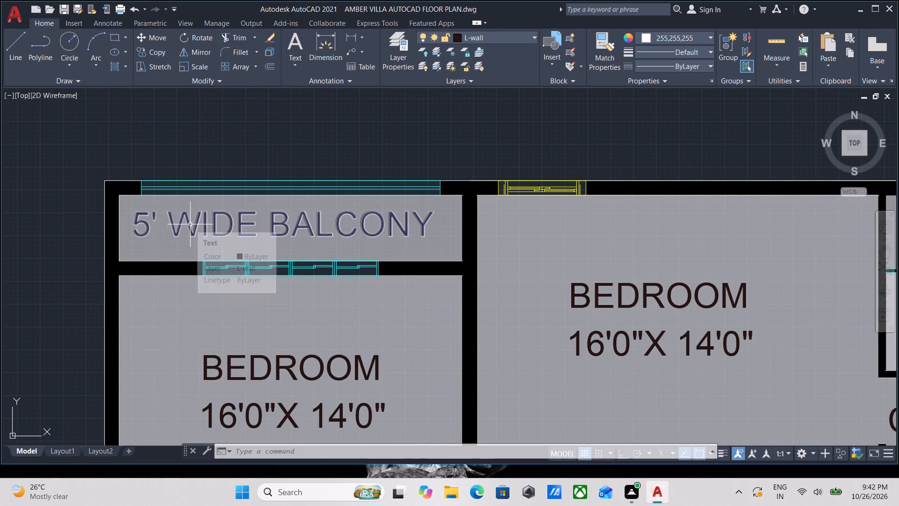
scroll(228, 218, down, 1)
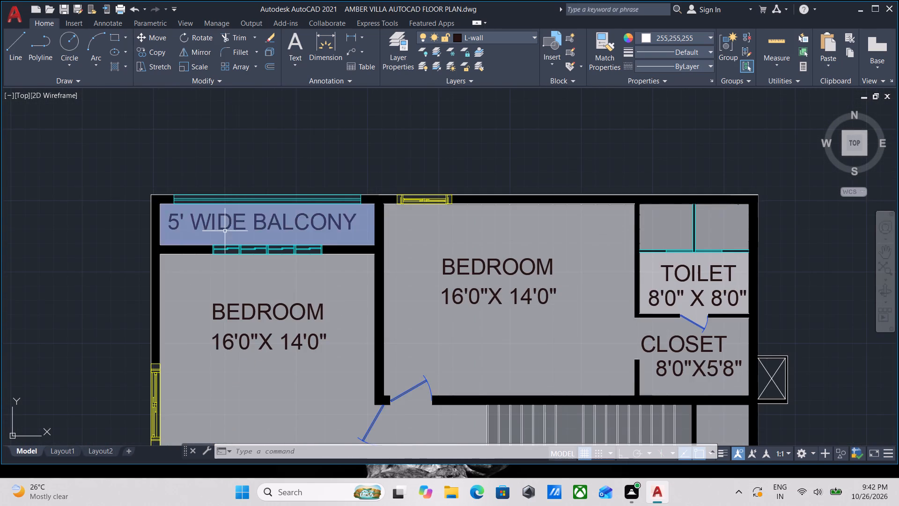
click(224, 224)
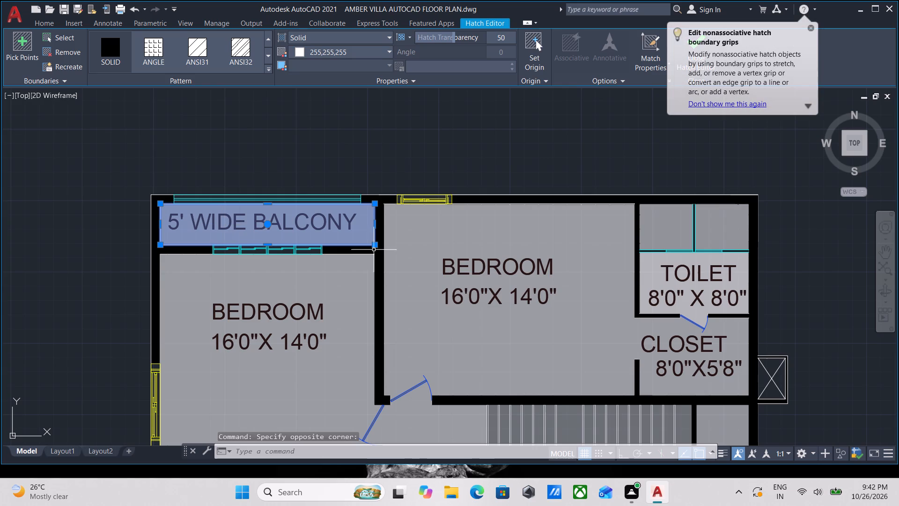
key(Escape)
scroll(376, 268, up, 1)
key(Escape)
scroll(284, 193, up, 1)
scroll(365, 199, up, 2)
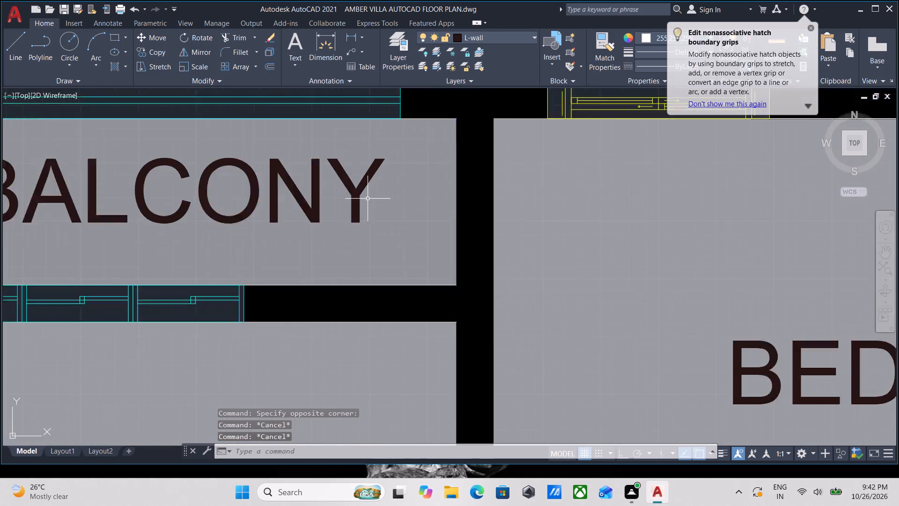
click(349, 181)
scroll(349, 181, down, 1)
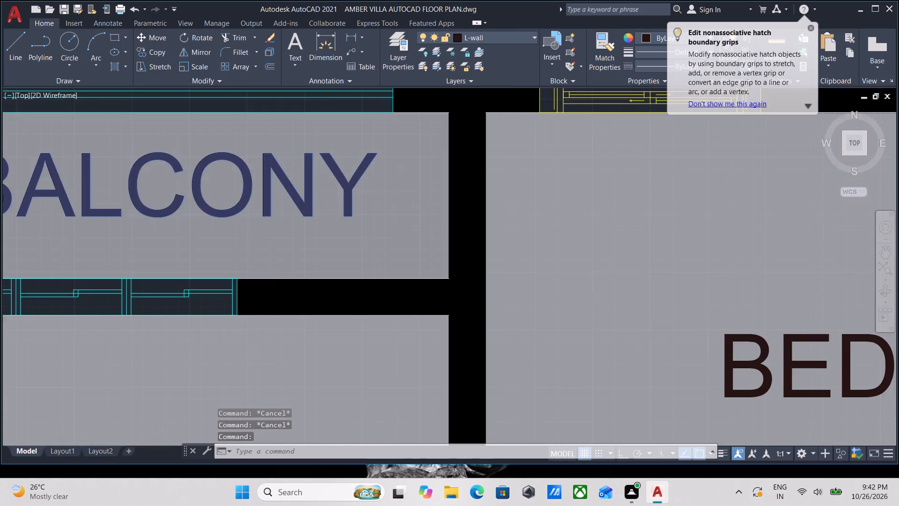
scroll(349, 181, down, 1)
middle_drag(349, 181, 446, 242)
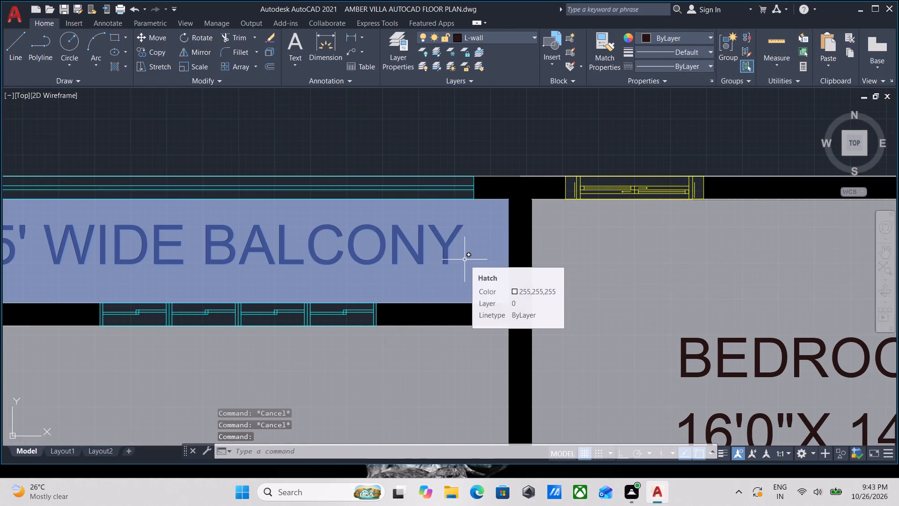
text(CO)
key(Return)
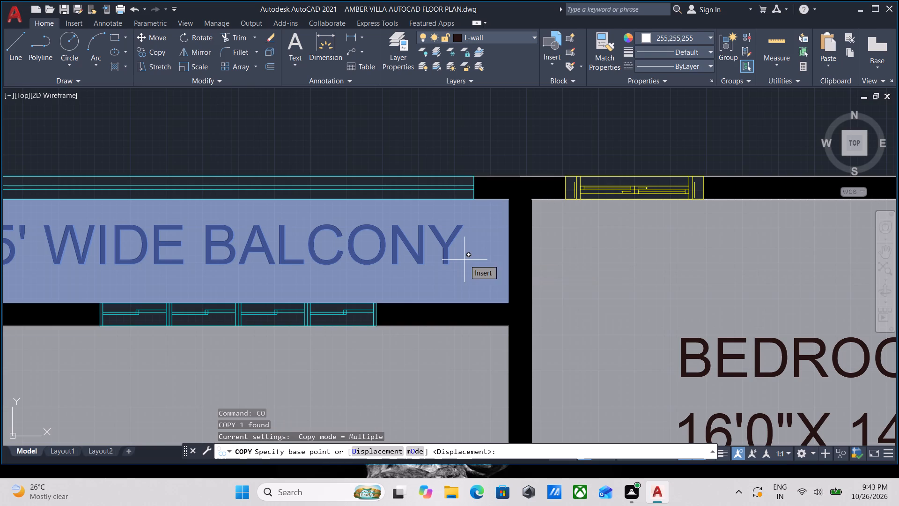
click(102, 246)
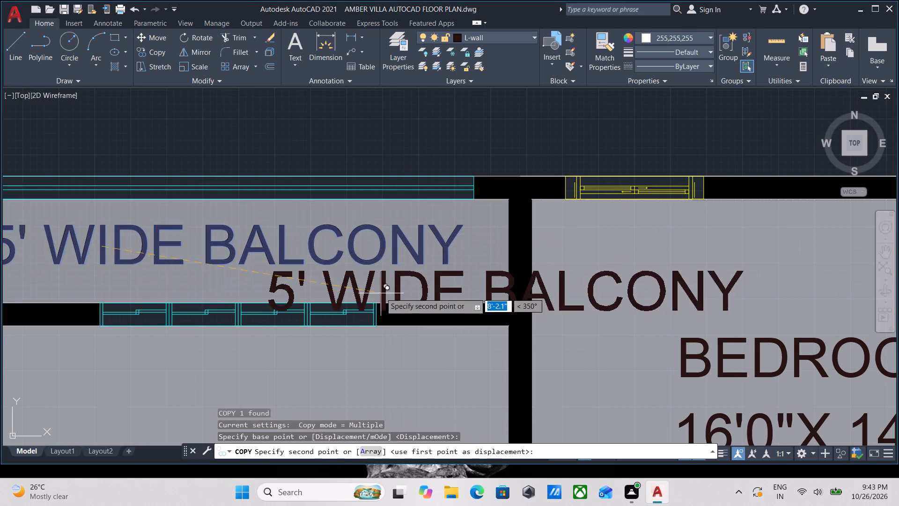
scroll(381, 293, down, 2)
middle_drag(381, 292, 182, 260)
middle_drag(441, 295, 225, 283)
scroll(252, 284, down, 1)
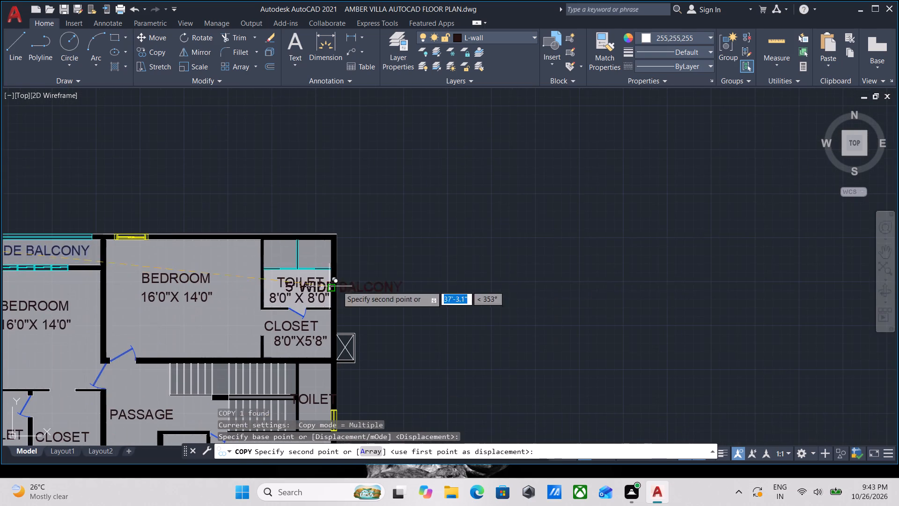
middle_drag(530, 274, 280, 256)
scroll(368, 264, down, 1)
scroll(569, 335, up, 2)
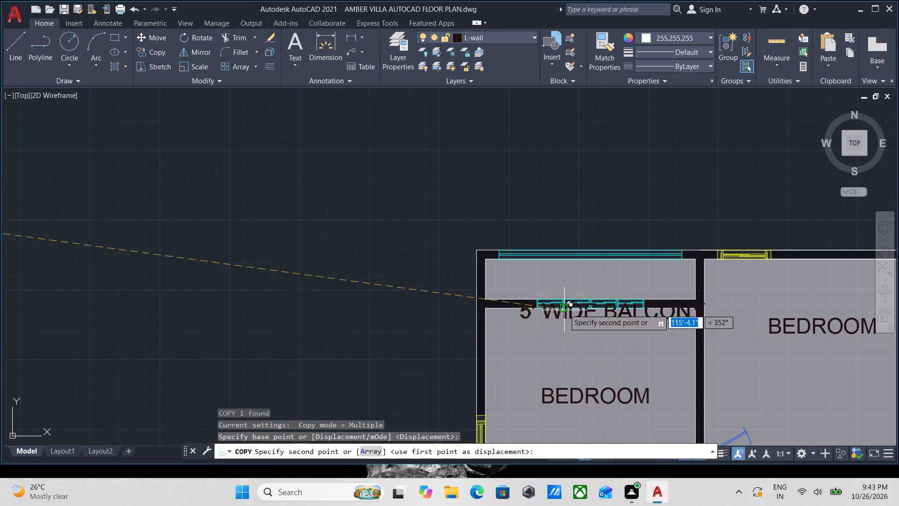
scroll(536, 284, up, 1)
click(539, 279)
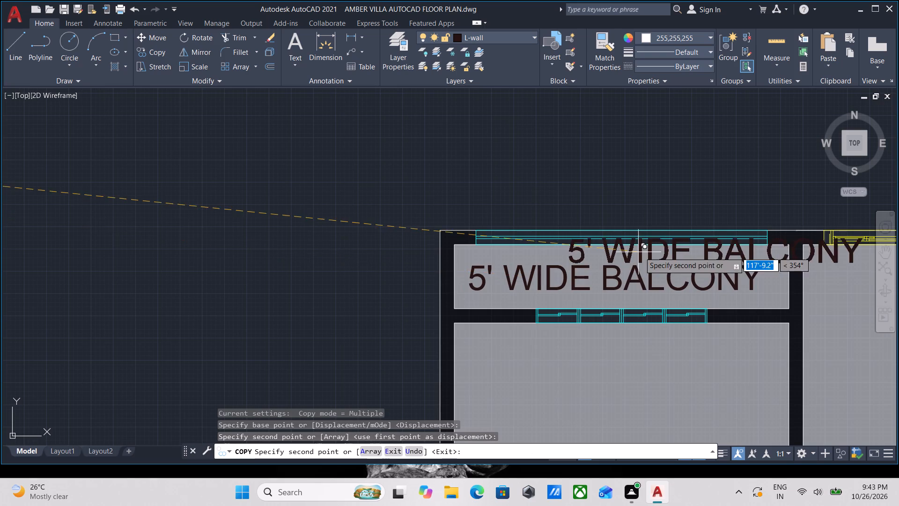
key(Escape)
Copy the northeast CLOSET label, without its size text, from the labelled plan into the new plan's space directly south of the northeast TOILET.
scroll(572, 255, down, 2)
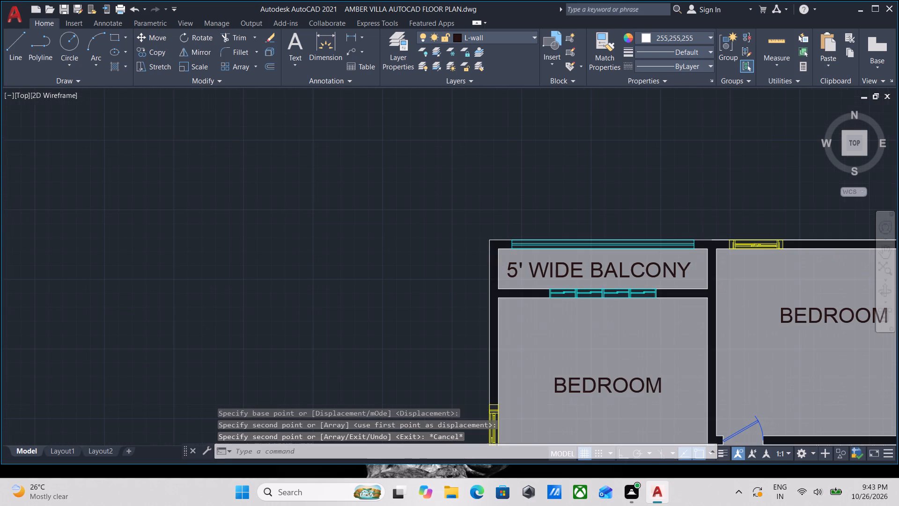
scroll(639, 229, up, 3)
scroll(619, 323, up, 2)
scroll(662, 291, down, 4)
middle_drag(669, 290, 780, 327)
scroll(777, 328, up, 1)
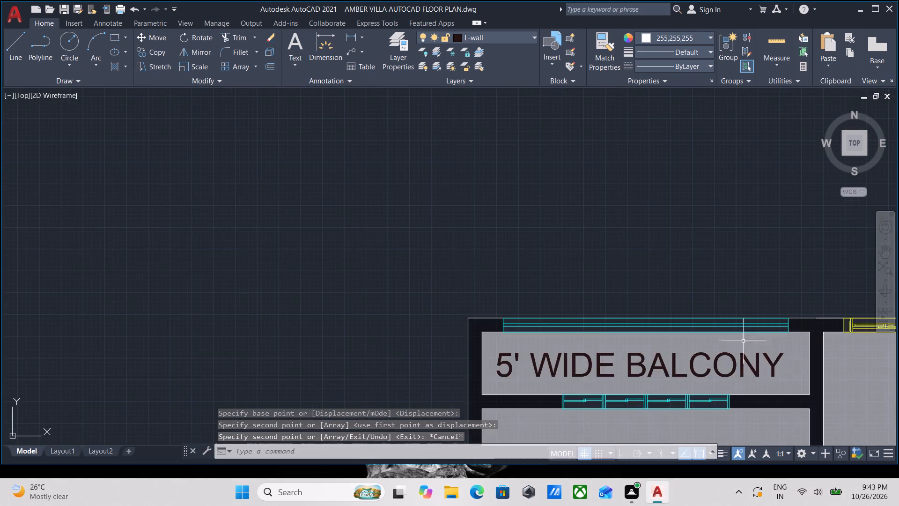
middle_drag(619, 355, 642, 292)
scroll(619, 354, down, 1)
scroll(392, 282, down, 2)
middle_drag(262, 266, 448, 253)
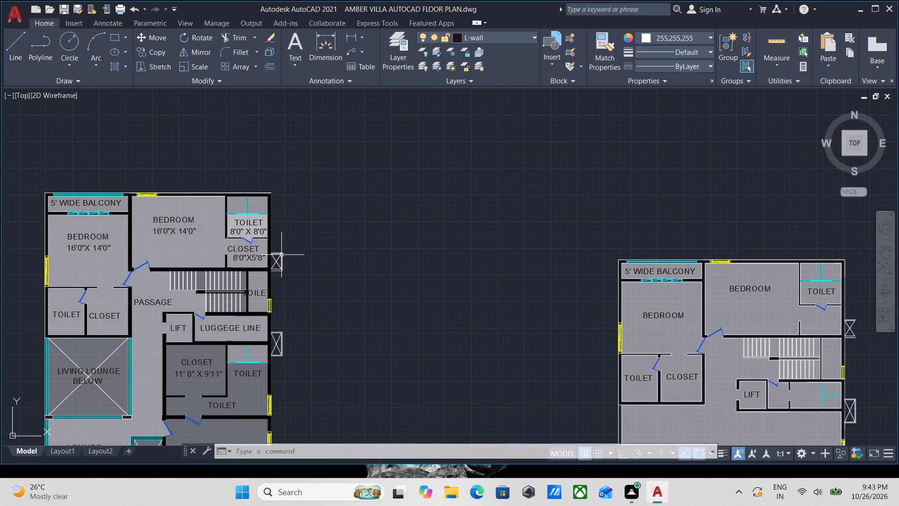
scroll(252, 224, up, 1)
scroll(228, 257, up, 2)
scroll(220, 258, down, 3)
click(229, 263)
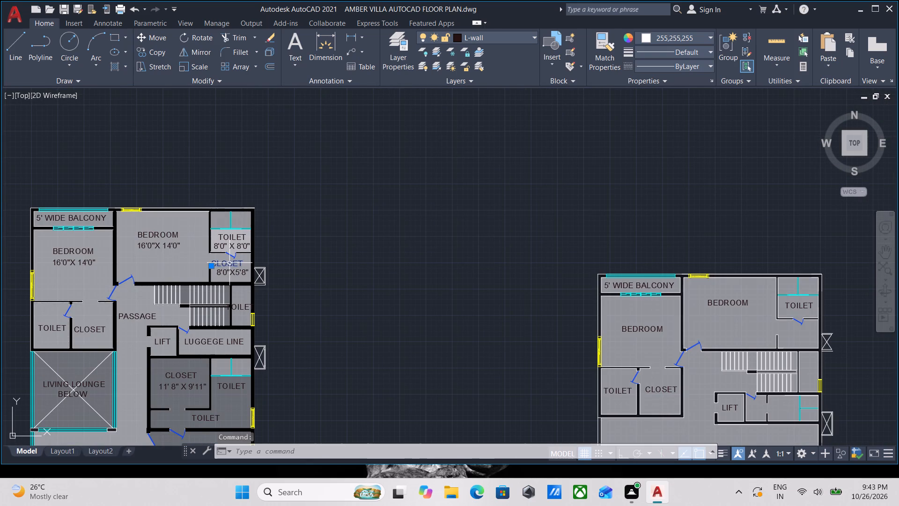
text(CO)
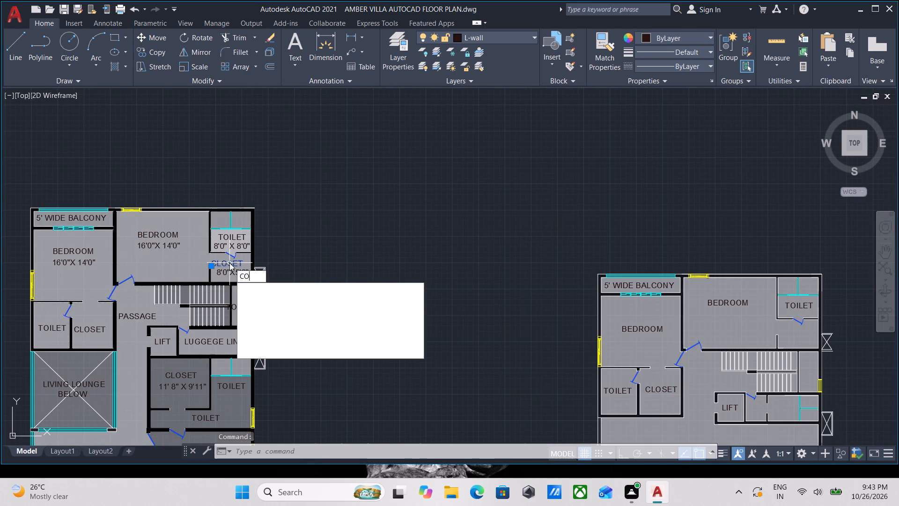
key(Return)
click(229, 263)
middle_drag(612, 351, 494, 302)
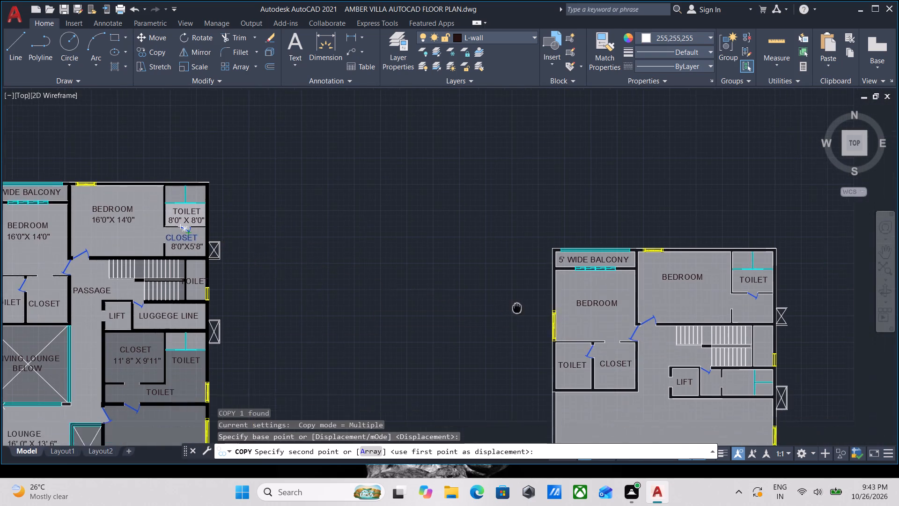
middle_drag(494, 302, 422, 283)
scroll(552, 280, up, 2)
middle_drag(667, 246, 606, 264)
scroll(658, 262, up, 2)
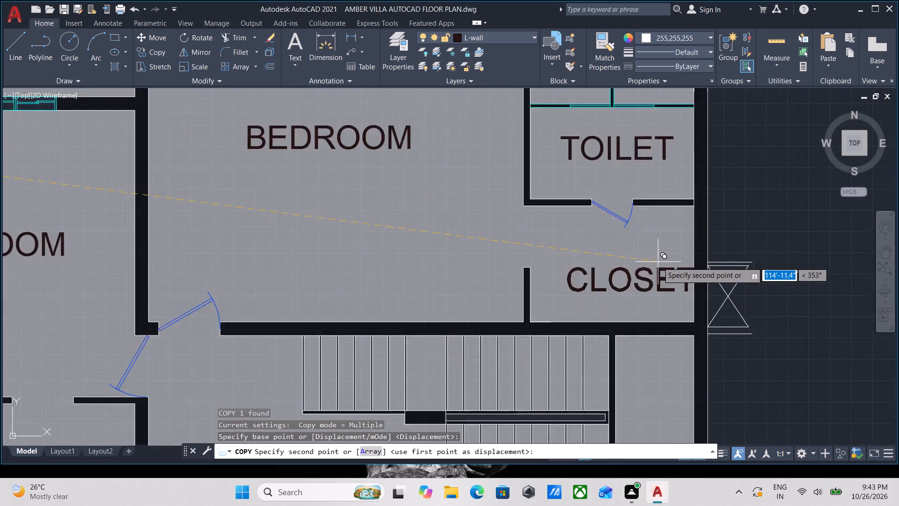
click(630, 237)
scroll(658, 314, down, 1)
middle_drag(646, 301, 655, 229)
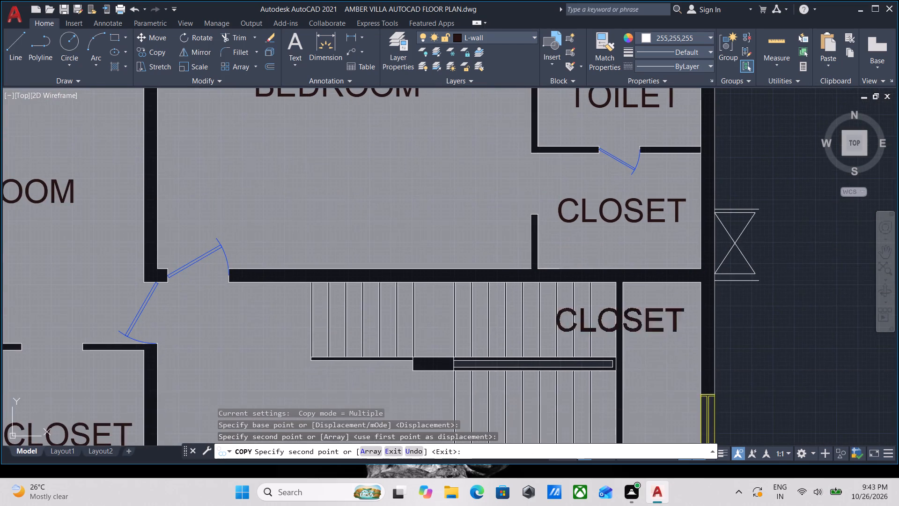
scroll(654, 231, down, 1)
key(Escape)
middle_drag(767, 245, 708, 283)
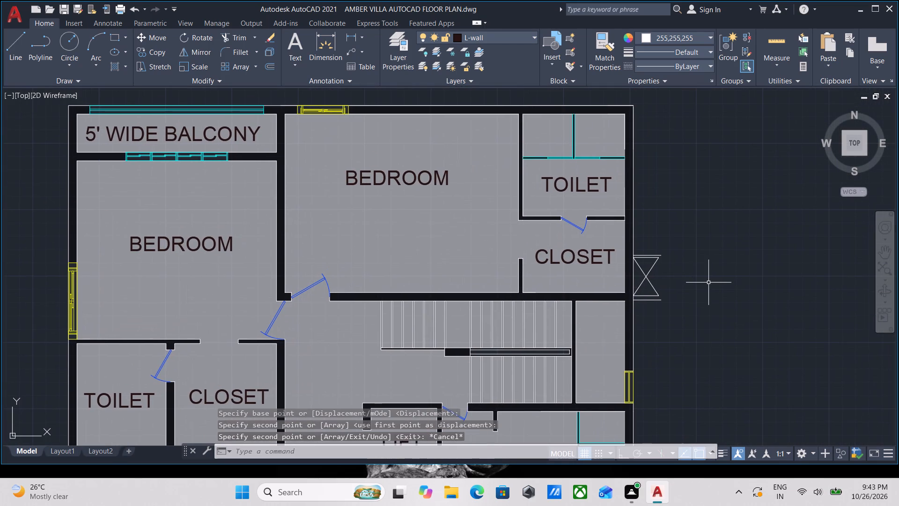
Draw a 3'-6" vertical line closing the outer east side of the crossed shaft beside the northeast closet.
key(l)
key(Return)
scroll(698, 287, up, 2)
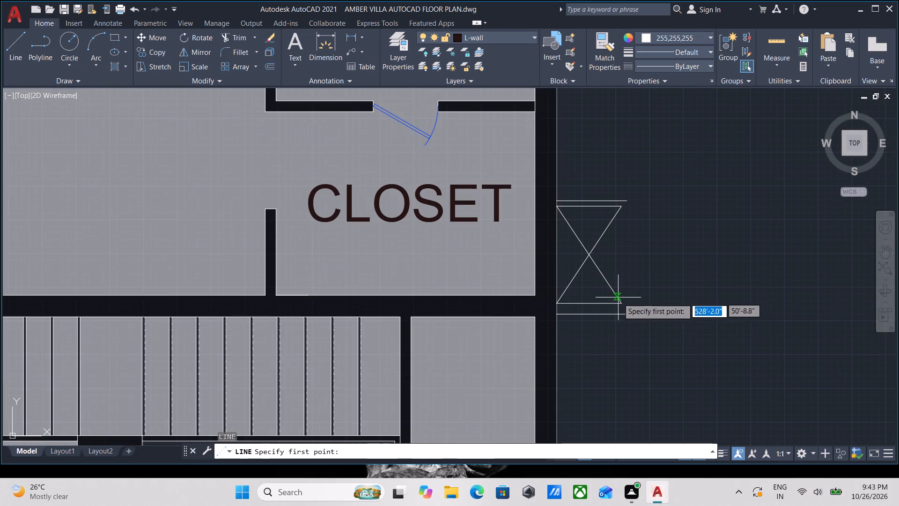
click(627, 313)
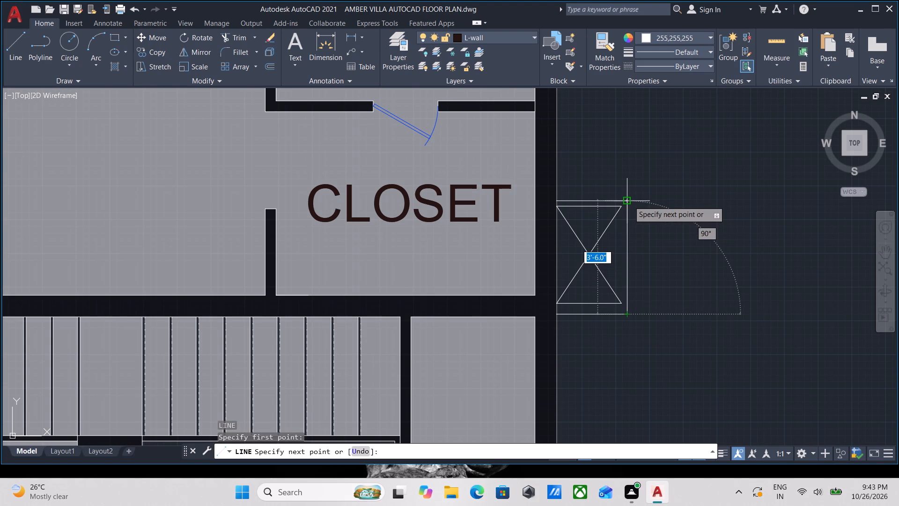
click(629, 201)
key(Escape)
scroll(635, 205, down, 2)
scroll(635, 220, up, 1)
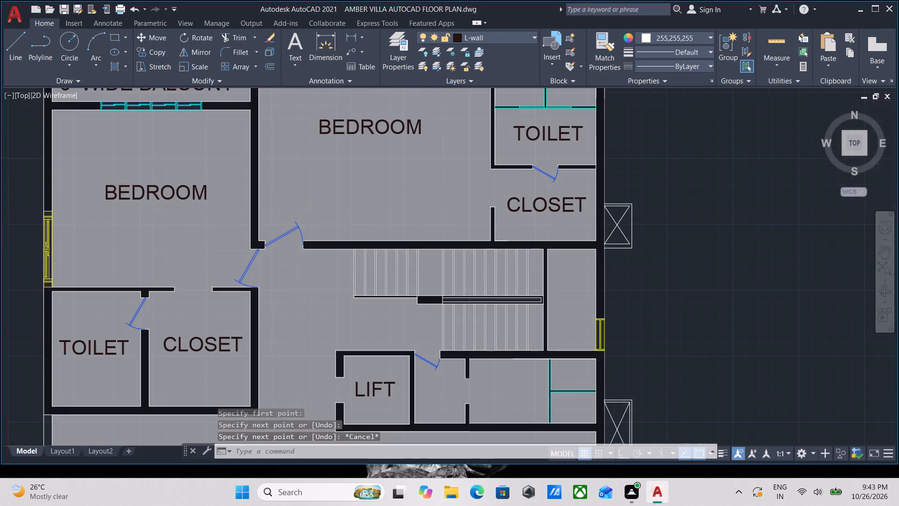
Draw a 3' vertical line closing the inner east side of the same crossed shaft, between its diagonals' east ends.
scroll(635, 220, up, 1)
scroll(623, 313, up, 1)
key(l)
key(Return)
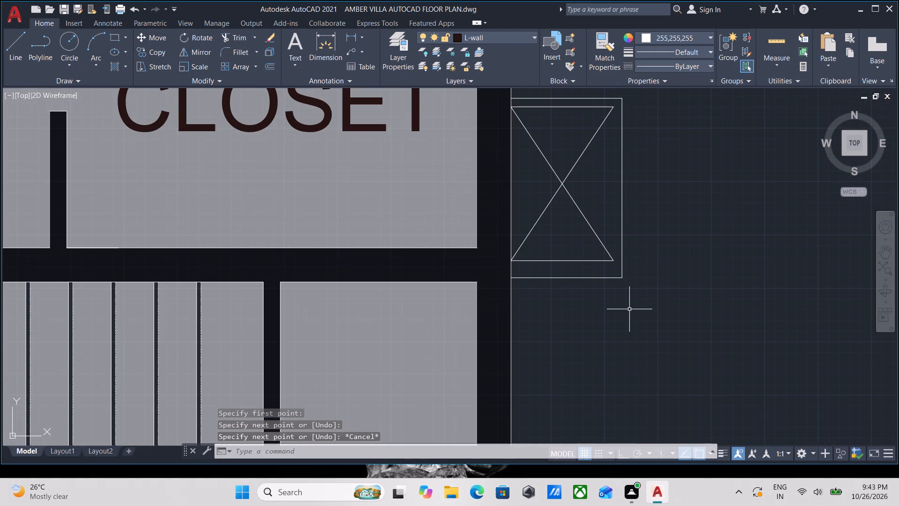
click(612, 260)
middle_drag(614, 195, 619, 314)
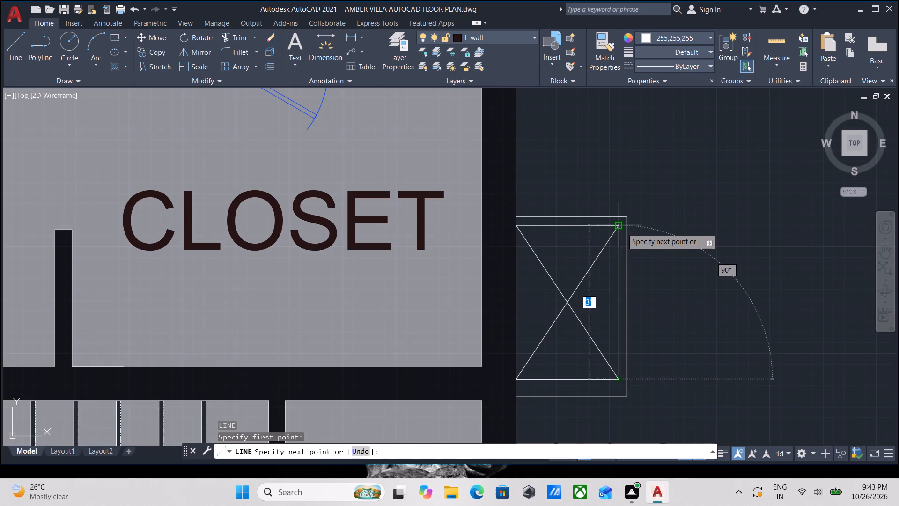
click(622, 228)
key(Escape)
scroll(623, 253, down, 3)
middle_drag(620, 253, 632, 223)
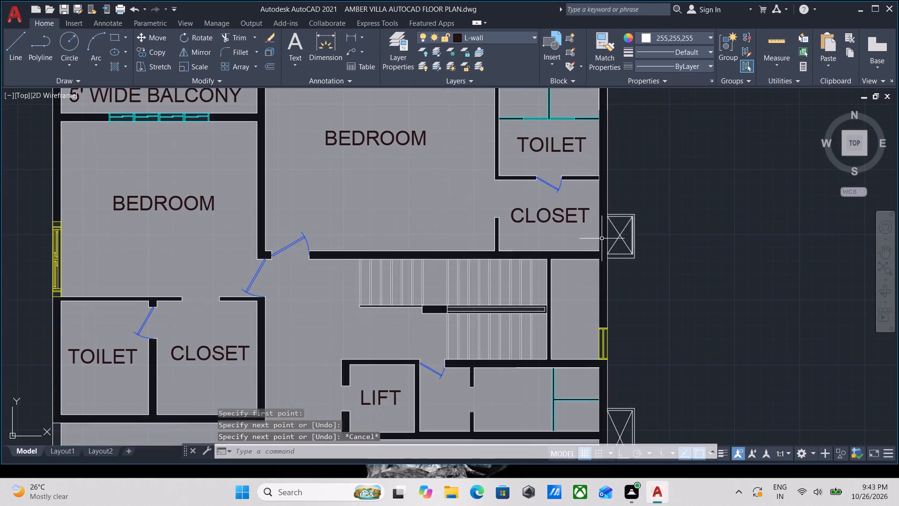
Compare the labelled plan with the new plan, checking the shafts, room labels and rooms around the lift.
scroll(566, 240, down, 2)
middle_drag(565, 239, 548, 208)
middle_drag(232, 244, 449, 235)
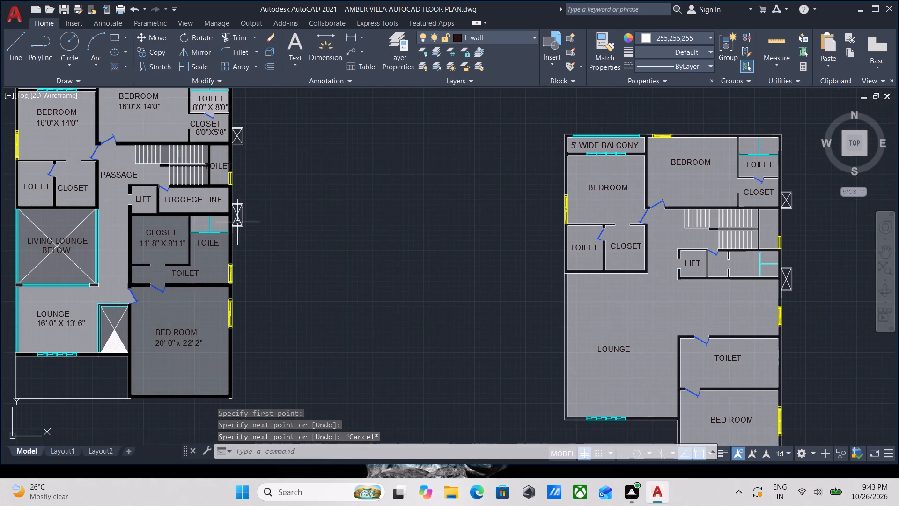
scroll(222, 270, up, 2)
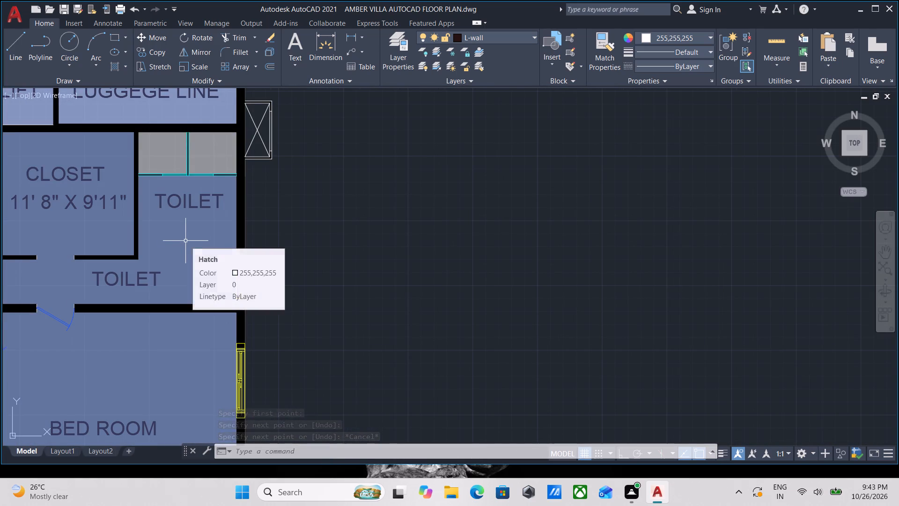
scroll(185, 241, down, 2)
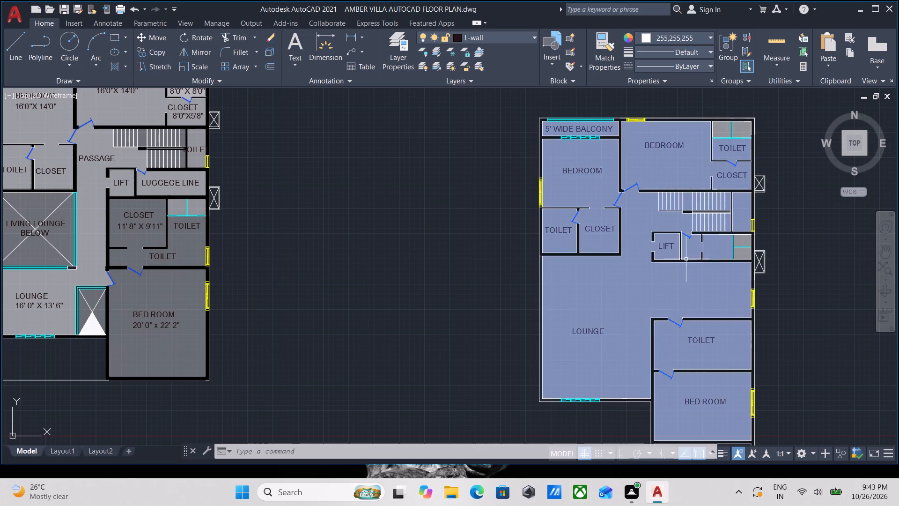
scroll(700, 263, up, 3)
scroll(653, 228, up, 1)
scroll(505, 170, down, 2)
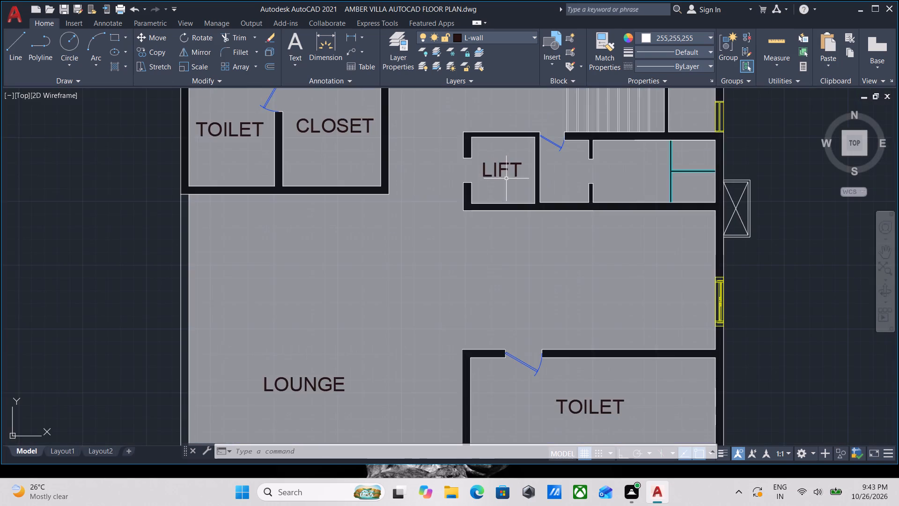
scroll(507, 179, down, 2)
scroll(303, 240, down, 1)
middle_drag(303, 240, 494, 291)
scroll(682, 353, up, 1)
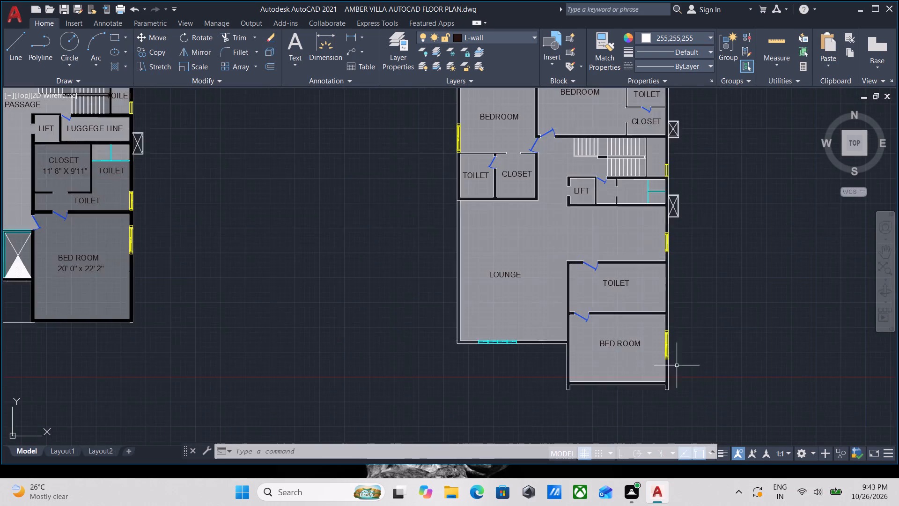
scroll(668, 377, up, 2)
middle_drag(612, 273, 591, 390)
scroll(401, 352, down, 2)
middle_drag(349, 330, 319, 389)
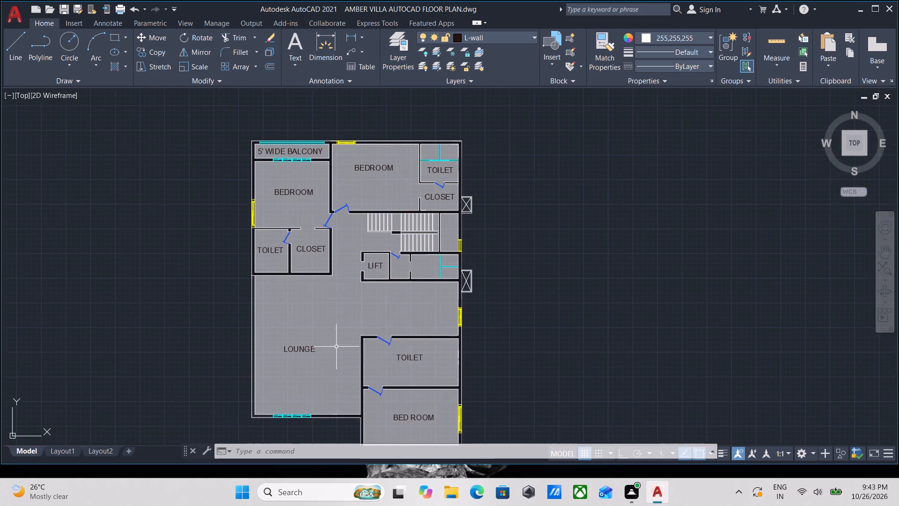
Copy the LIFT label into the room farther east along the same strip, just west of the teal shower partitions.
scroll(397, 248, up, 3)
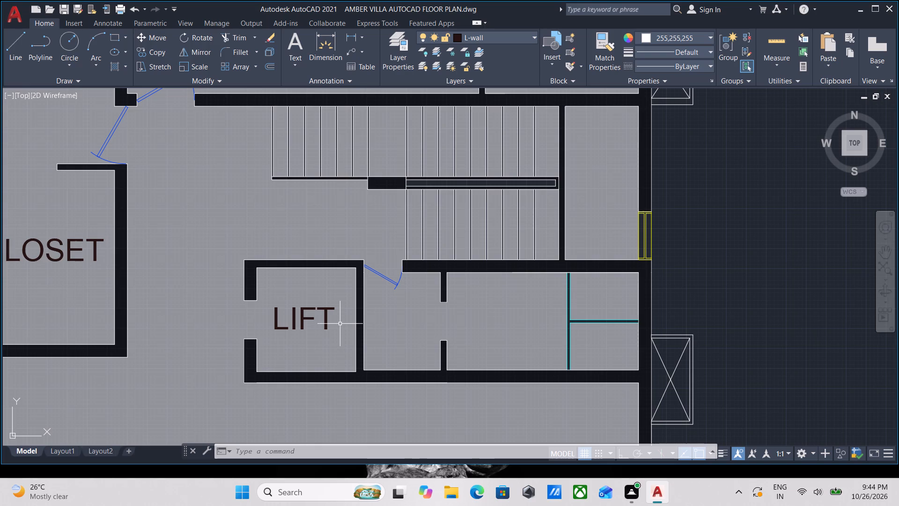
scroll(339, 330, up, 2)
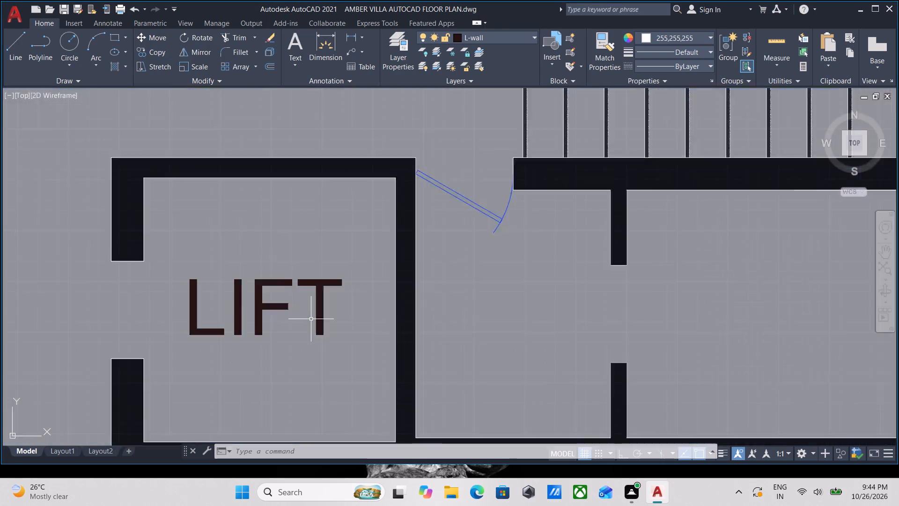
scroll(311, 319, up, 1)
scroll(233, 295, down, 2)
click(234, 302)
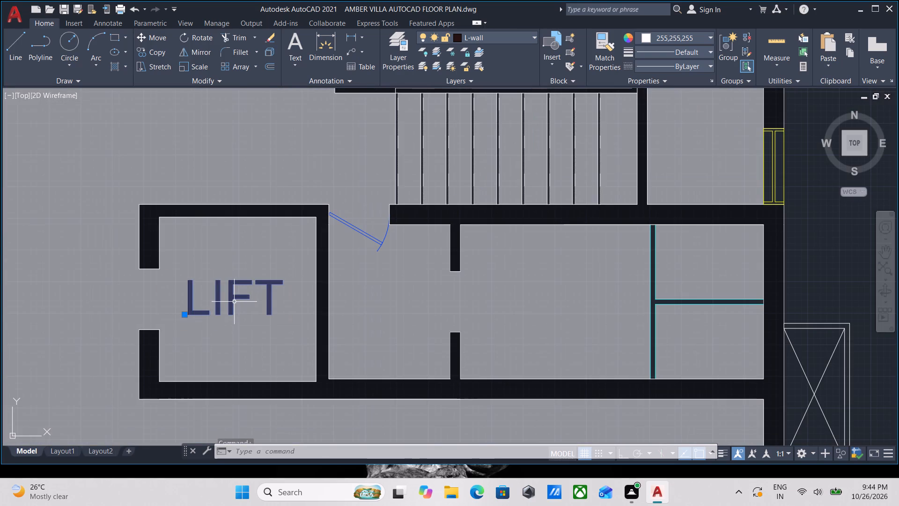
key(c)
key(o)
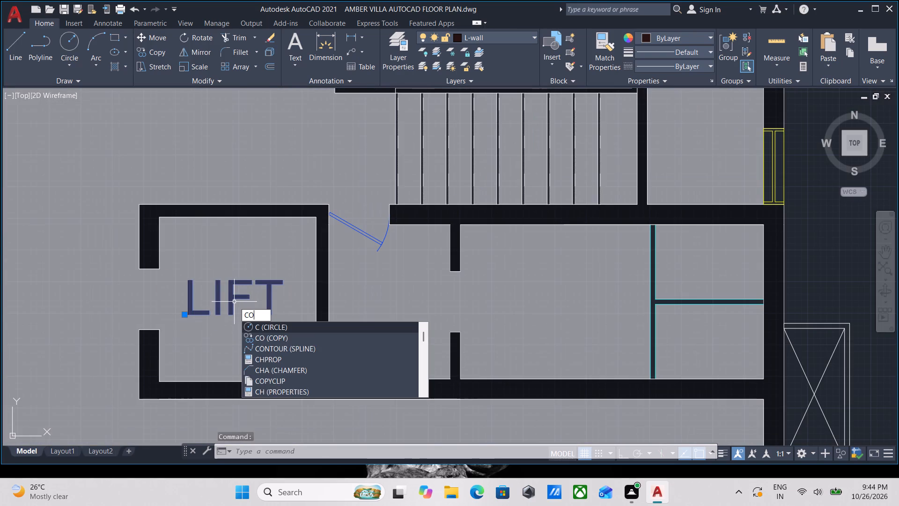
key(Return)
click(234, 302)
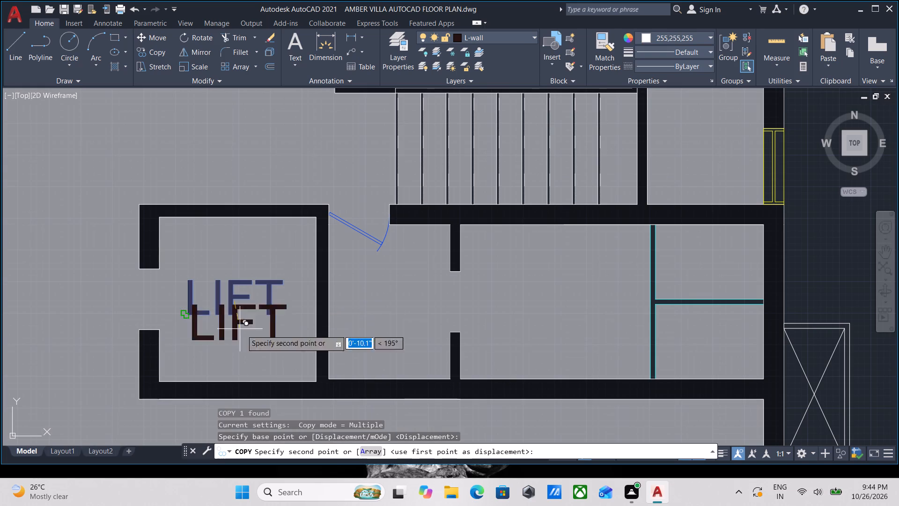
click(561, 298)
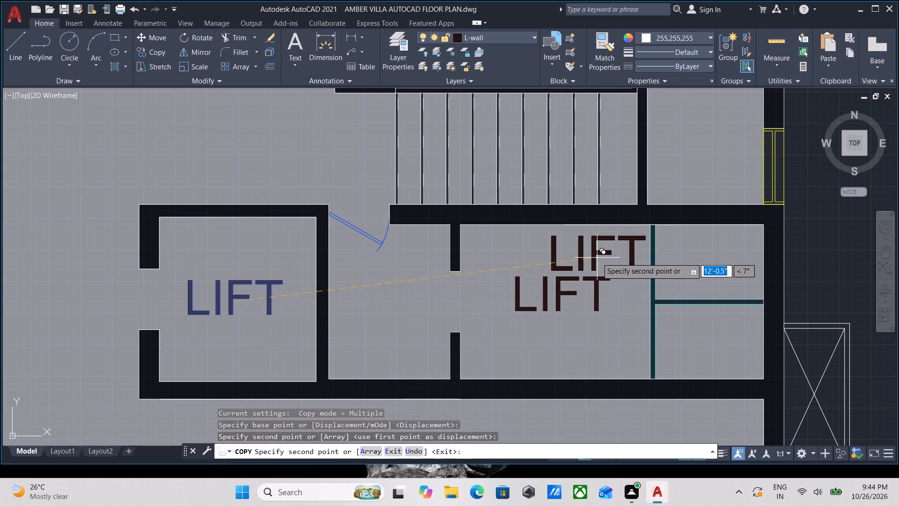
key(Escape)
scroll(563, 307, up, 2)
scroll(545, 259, down, 1)
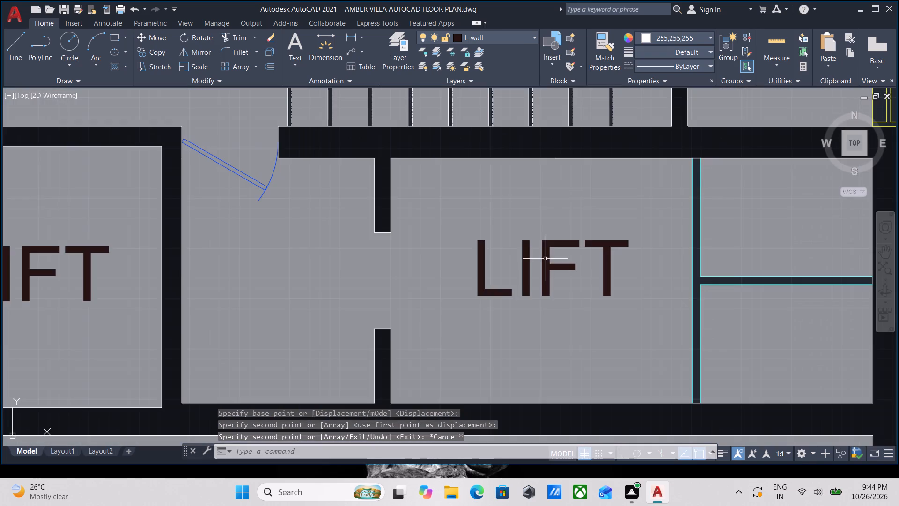
scroll(546, 275, down, 2)
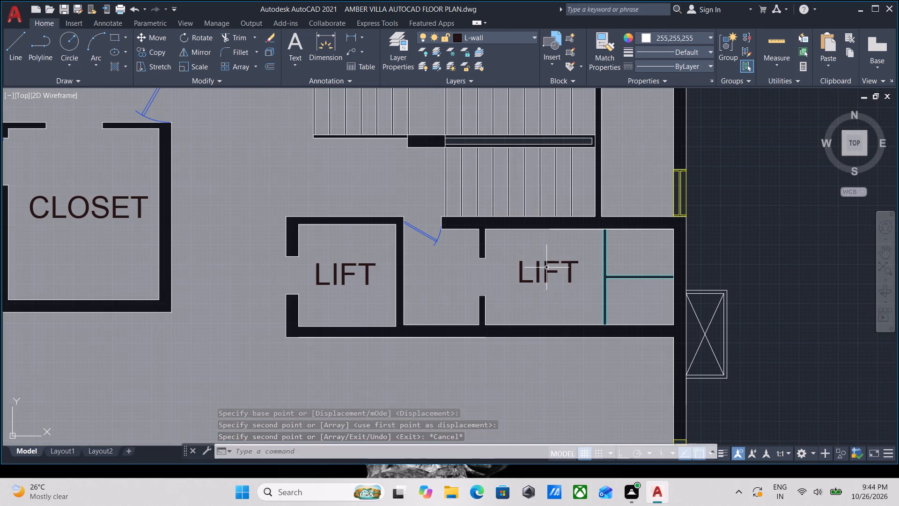
Change the copied LIFT label's text to TOILET.
double_click(548, 268)
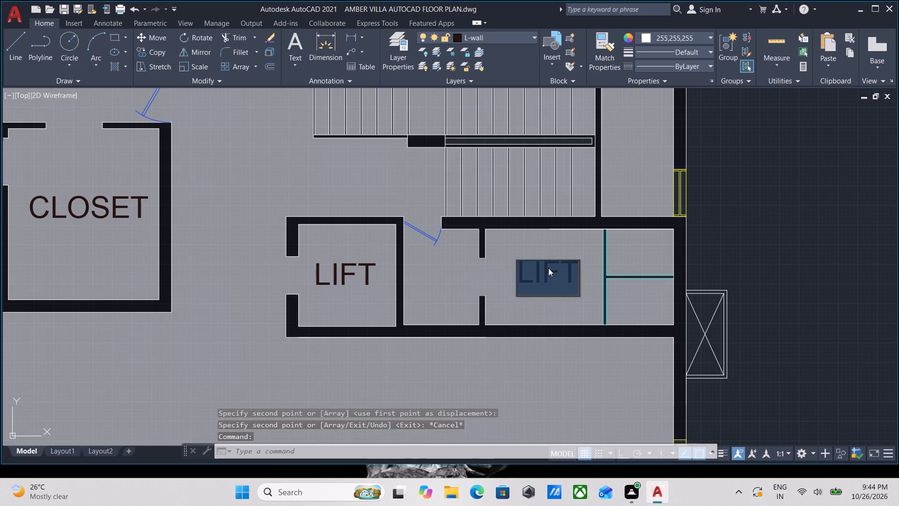
text(TOI)
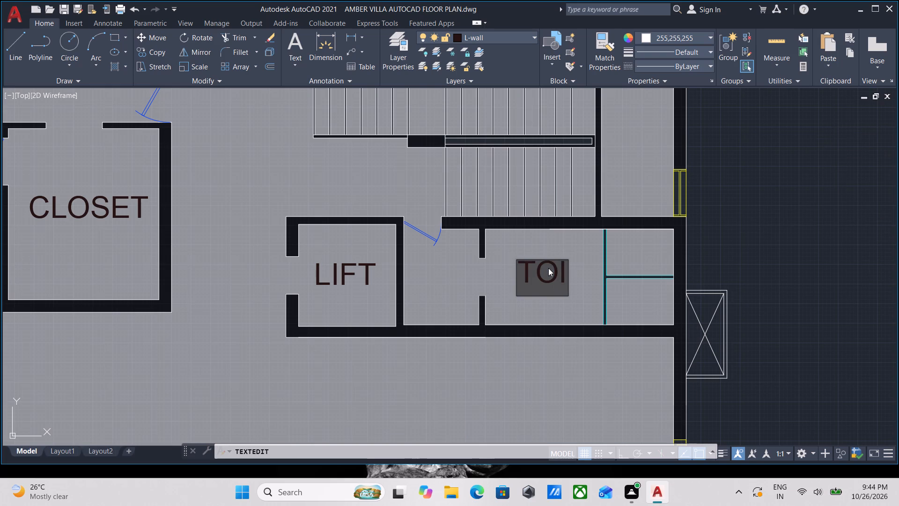
key(l)
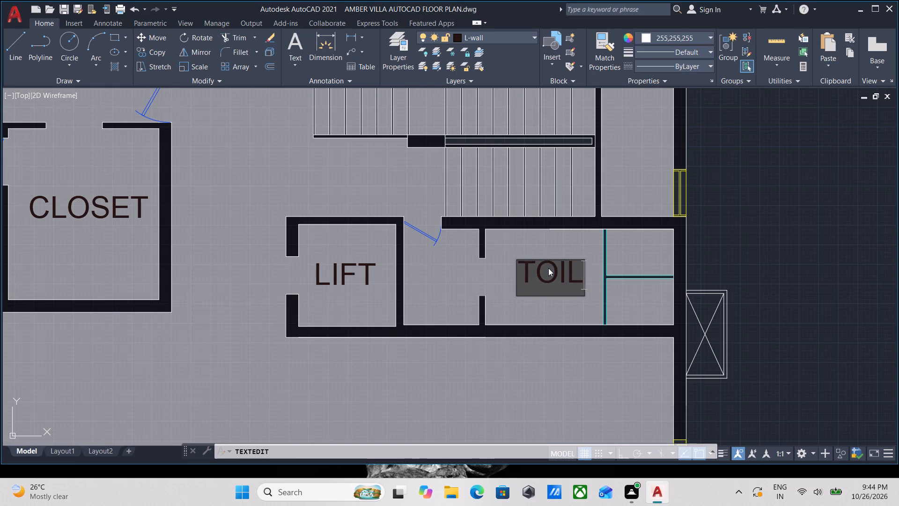
text(ET)
key(Return)
key(Return)
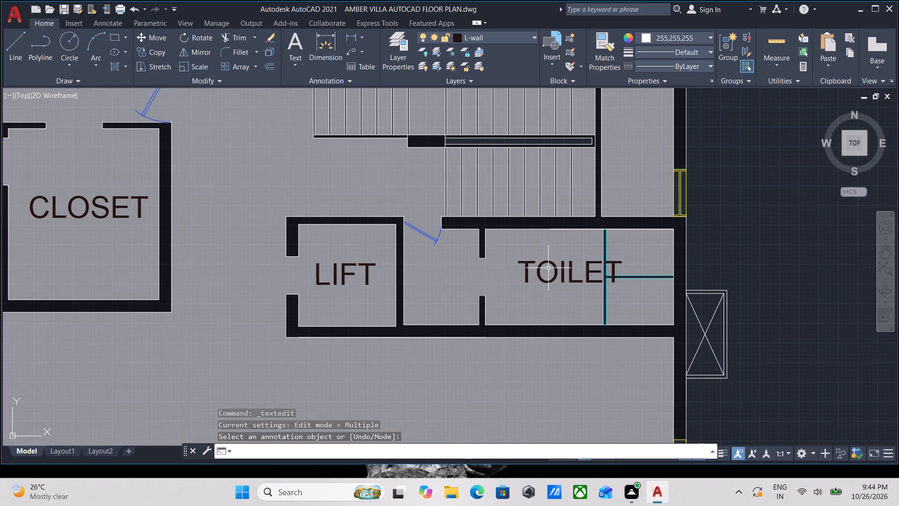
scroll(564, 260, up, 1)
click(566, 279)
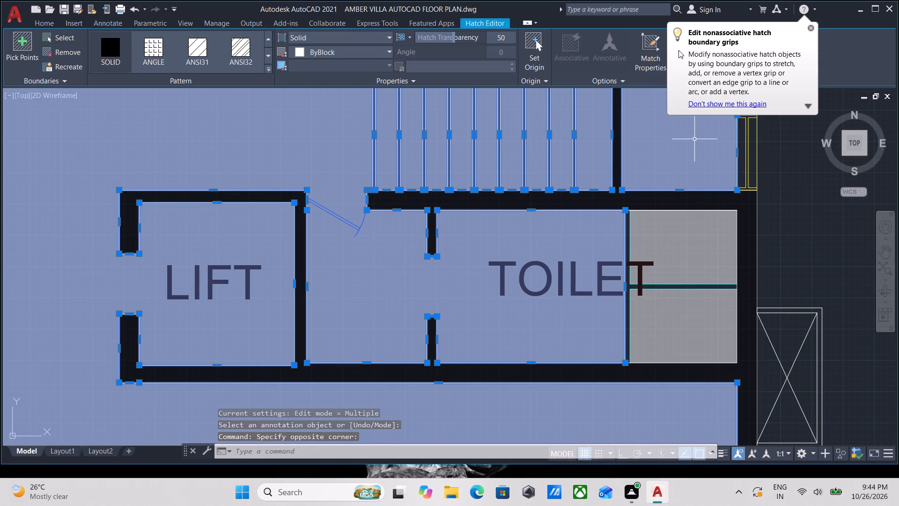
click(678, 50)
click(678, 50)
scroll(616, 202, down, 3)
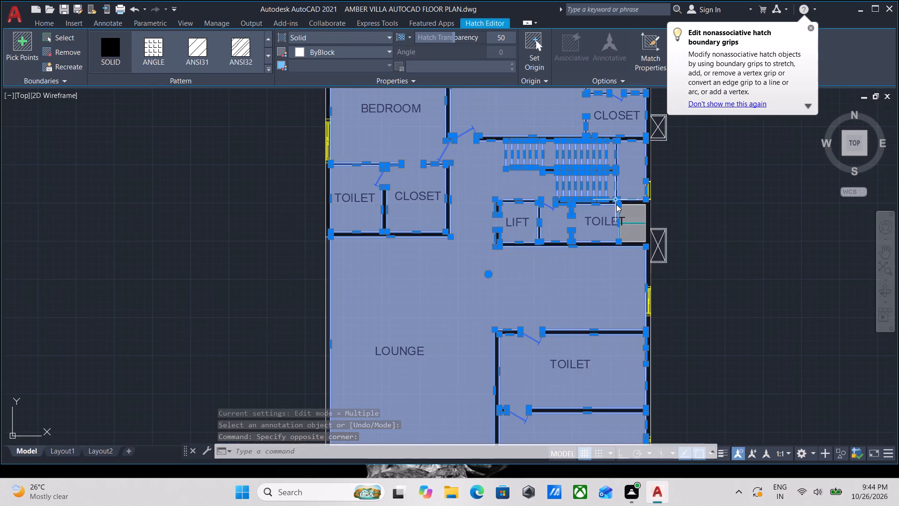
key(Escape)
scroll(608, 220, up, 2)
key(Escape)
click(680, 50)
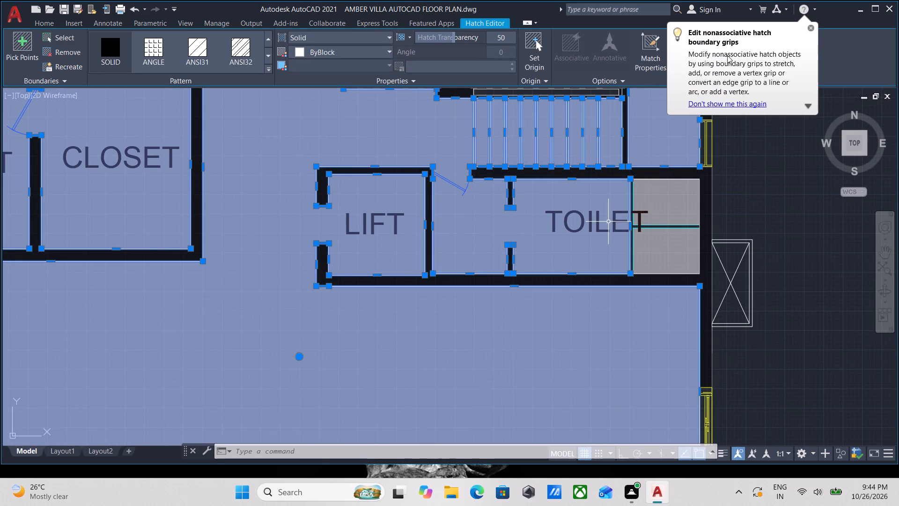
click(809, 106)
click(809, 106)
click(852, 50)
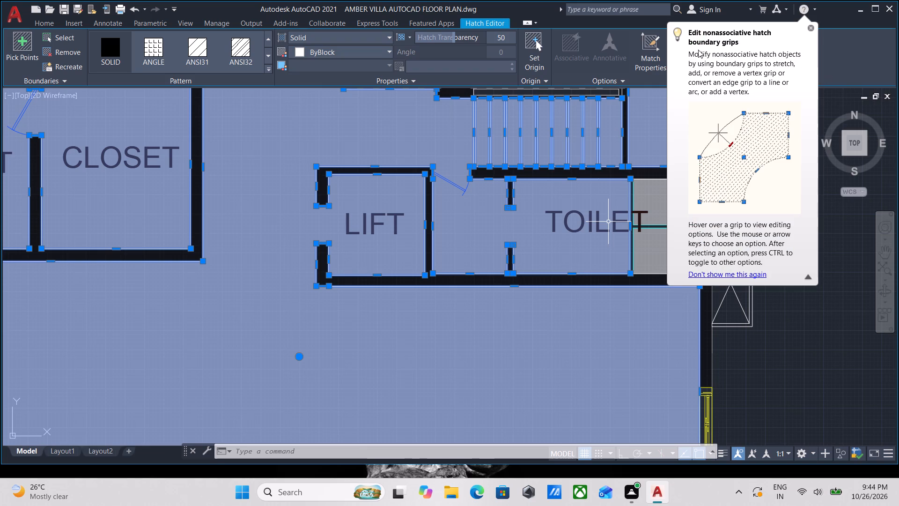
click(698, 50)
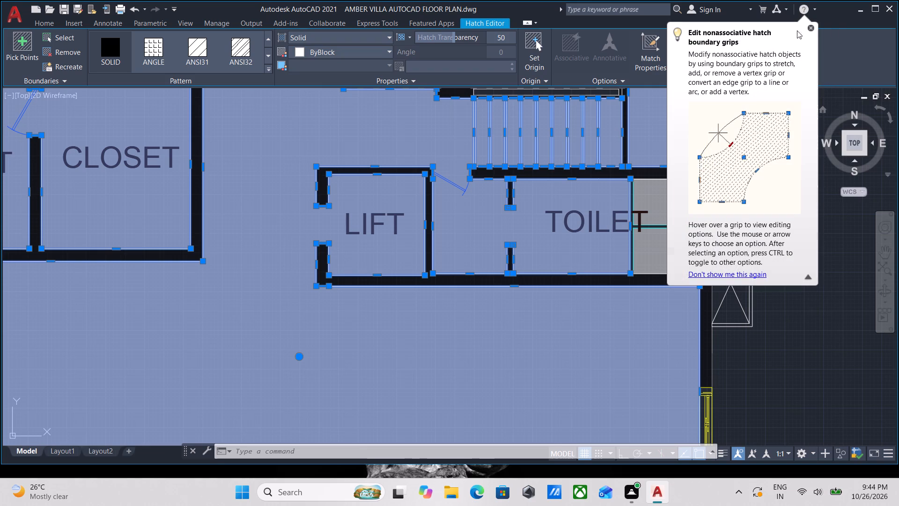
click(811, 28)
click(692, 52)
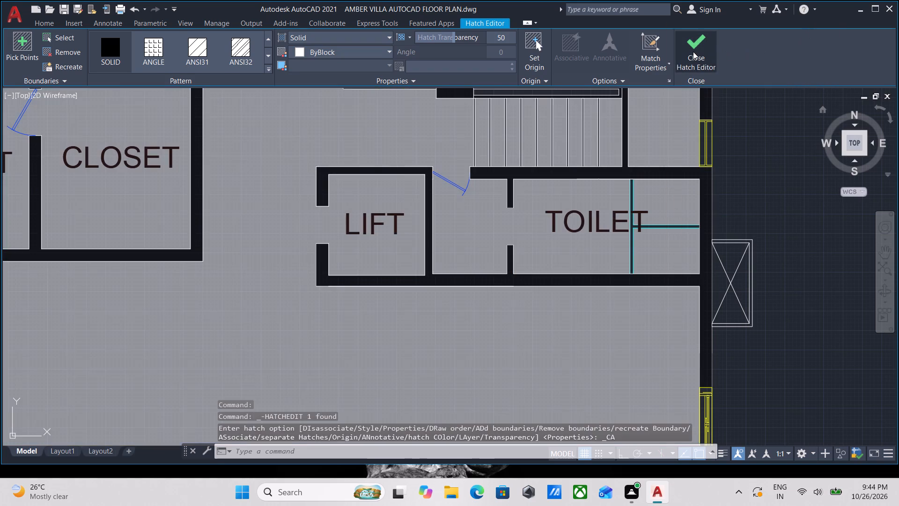
Move the new TOILET label west so it fits inside the room, clear of the shower partition.
scroll(560, 220, up, 2)
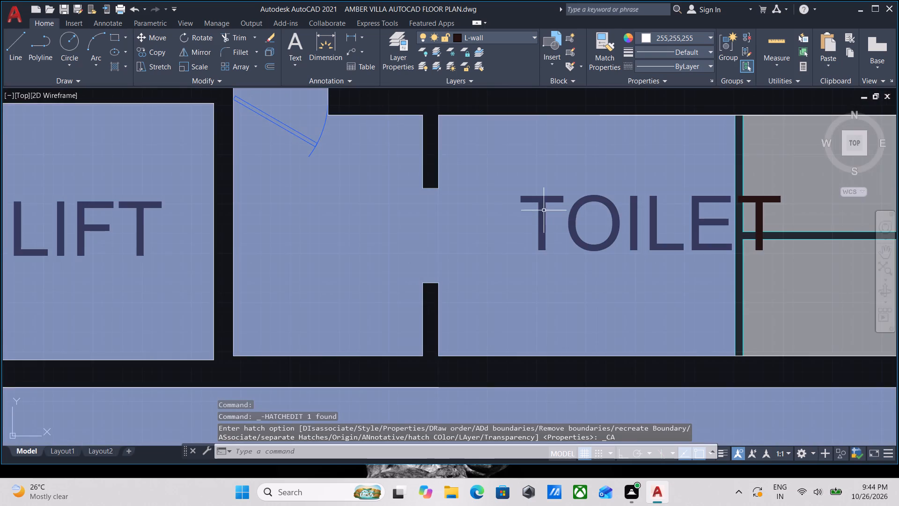
scroll(543, 202, down, 2)
click(543, 203)
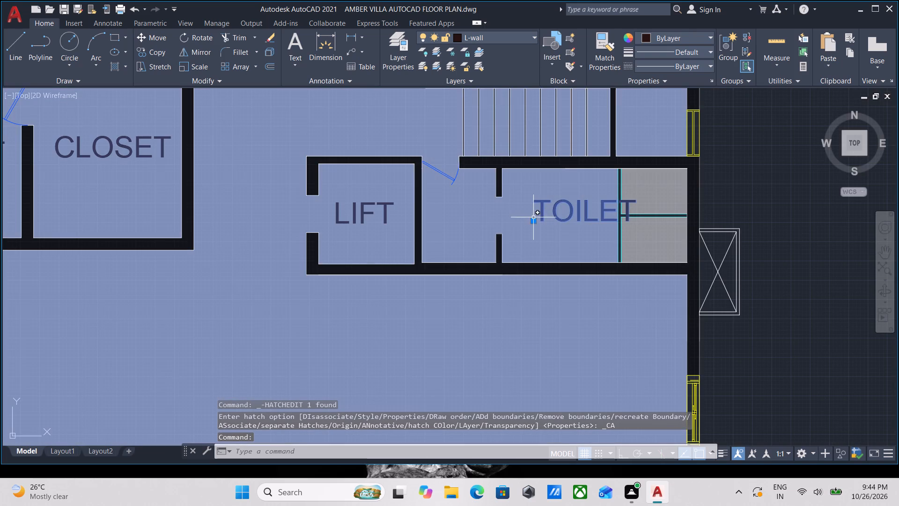
click(532, 219)
click(509, 219)
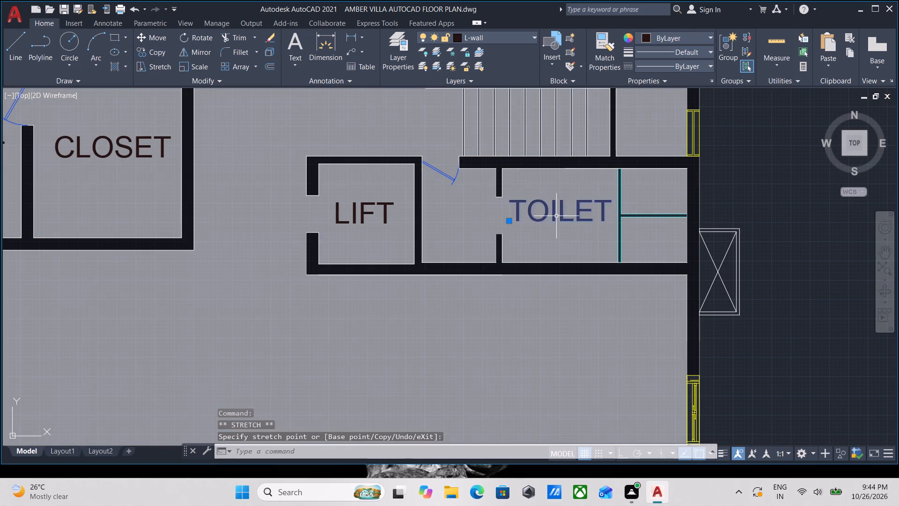
scroll(556, 216, down, 2)
middle_drag(566, 237, 591, 270)
scroll(592, 271, up, 1)
scroll(581, 232, down, 2)
key(Escape)
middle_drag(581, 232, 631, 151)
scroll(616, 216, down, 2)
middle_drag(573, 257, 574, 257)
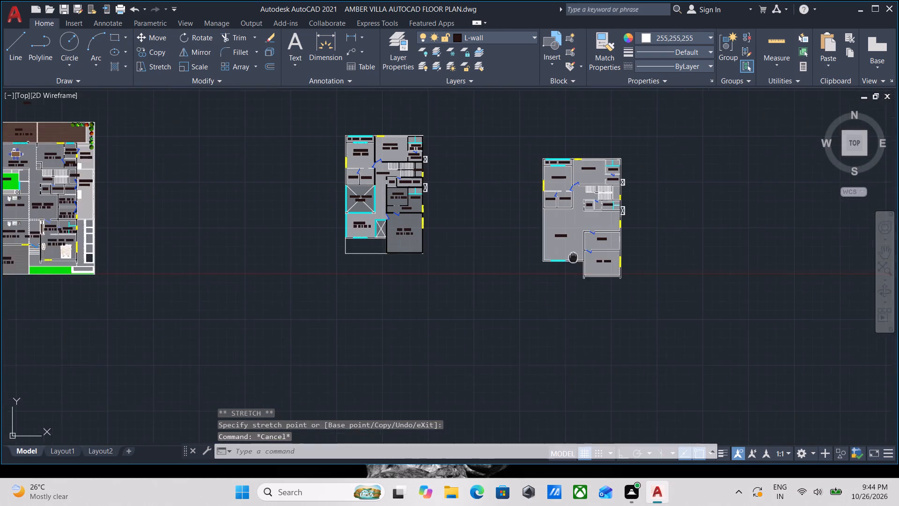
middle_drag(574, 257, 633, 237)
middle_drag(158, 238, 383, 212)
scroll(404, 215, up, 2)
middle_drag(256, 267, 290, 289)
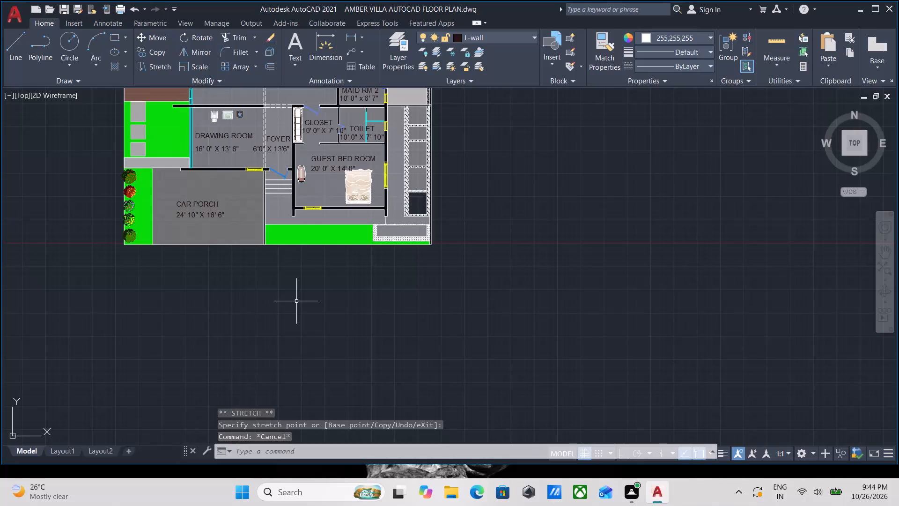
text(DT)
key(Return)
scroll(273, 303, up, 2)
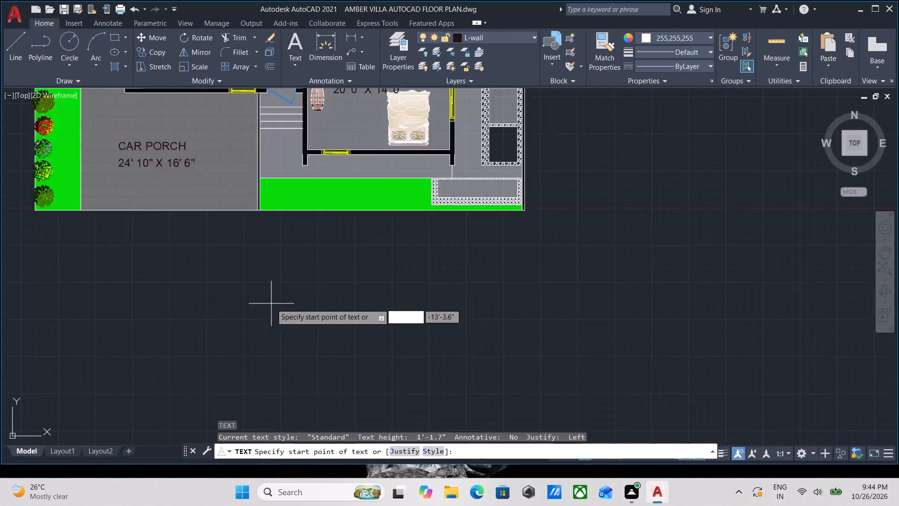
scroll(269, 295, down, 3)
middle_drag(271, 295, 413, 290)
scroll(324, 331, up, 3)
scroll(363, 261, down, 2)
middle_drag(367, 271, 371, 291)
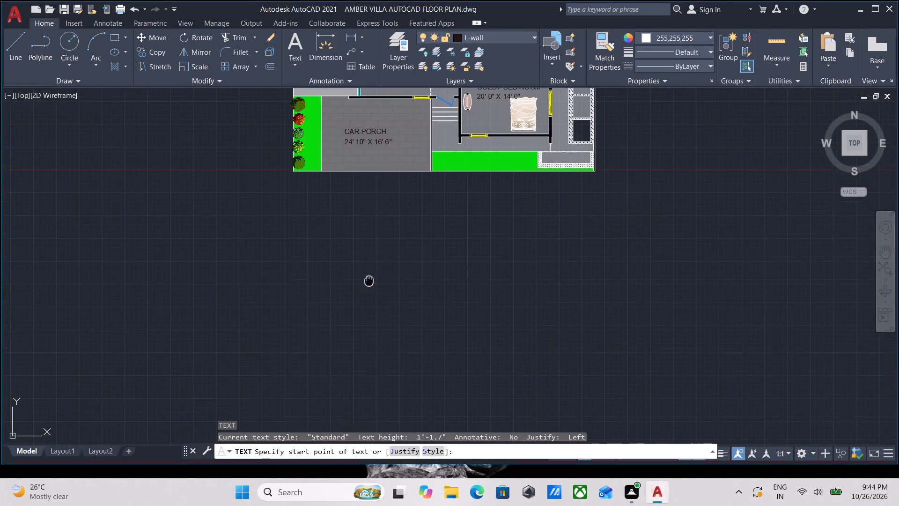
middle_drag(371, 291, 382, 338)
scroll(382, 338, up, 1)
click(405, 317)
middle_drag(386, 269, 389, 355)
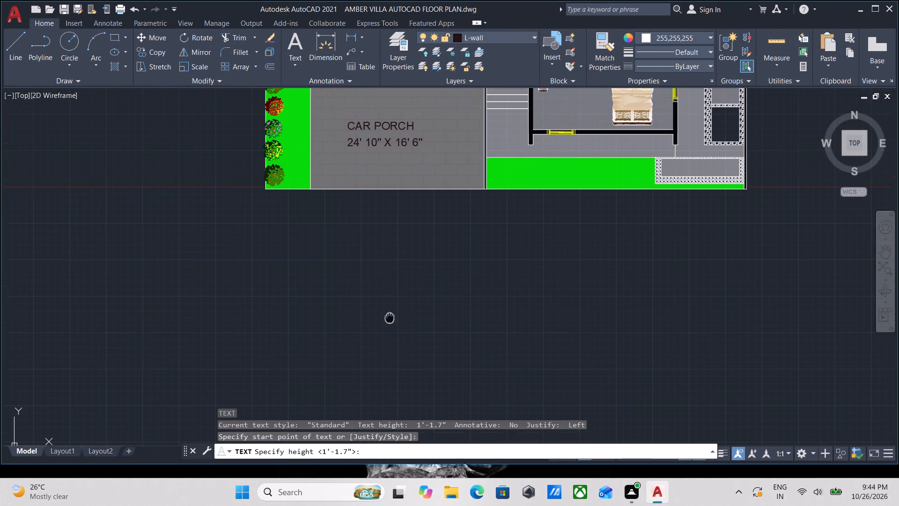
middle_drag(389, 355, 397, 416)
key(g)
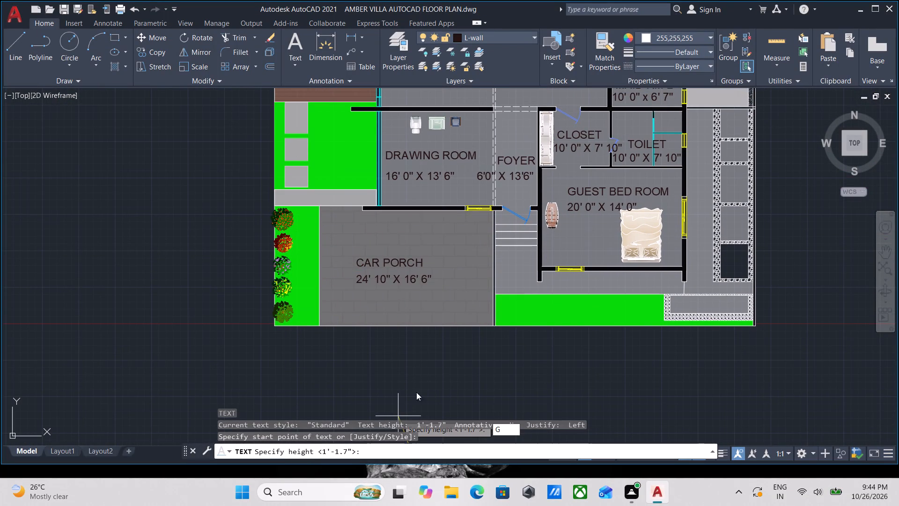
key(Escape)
Add a horizontal single-line text title GROUND FLOOR, a little over 2 ft high, below the car porch of the furnished plan.
scroll(424, 379, down, 1)
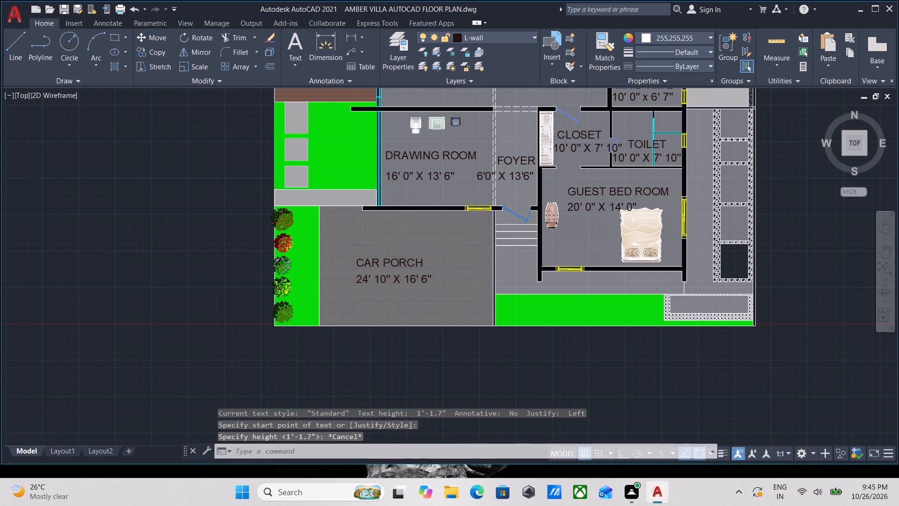
middle_drag(424, 379, 439, 352)
text(DT)
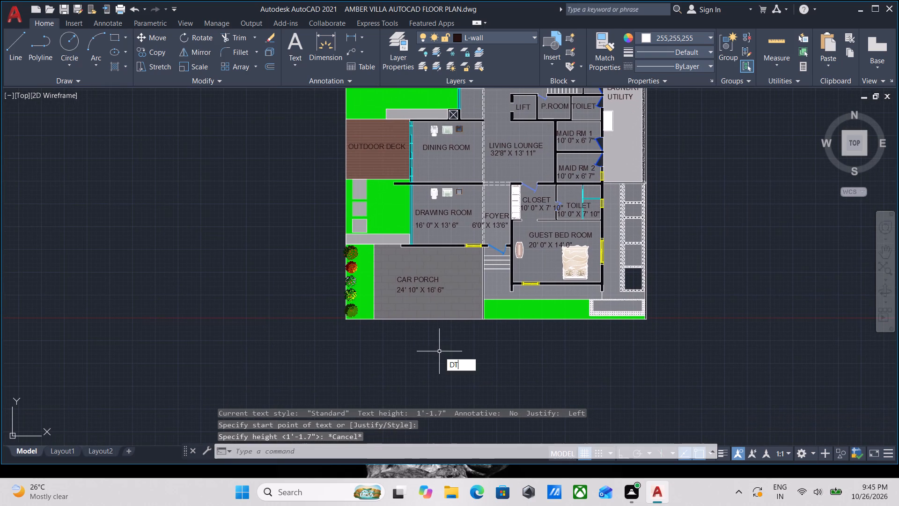
key(Return)
scroll(439, 351, up, 1)
scroll(439, 351, down, 1)
middle_drag(439, 351, 473, 281)
scroll(463, 302, up, 2)
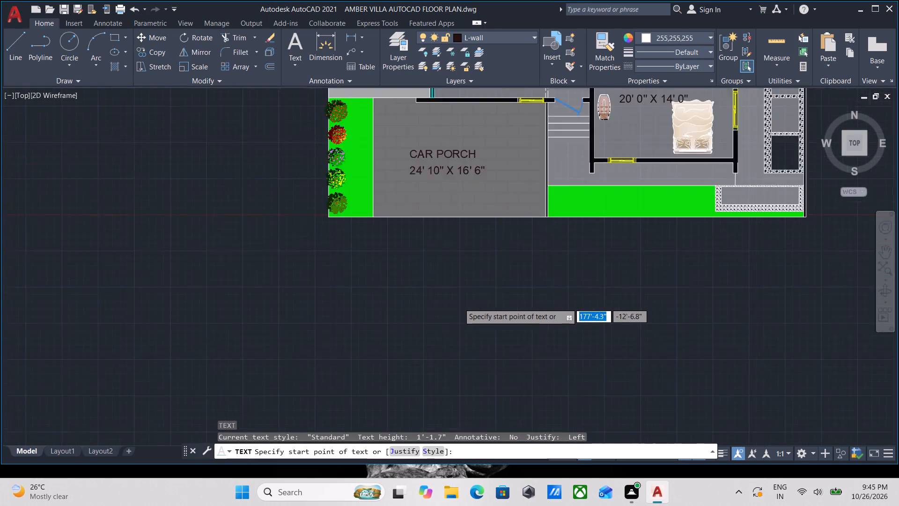
click(449, 308)
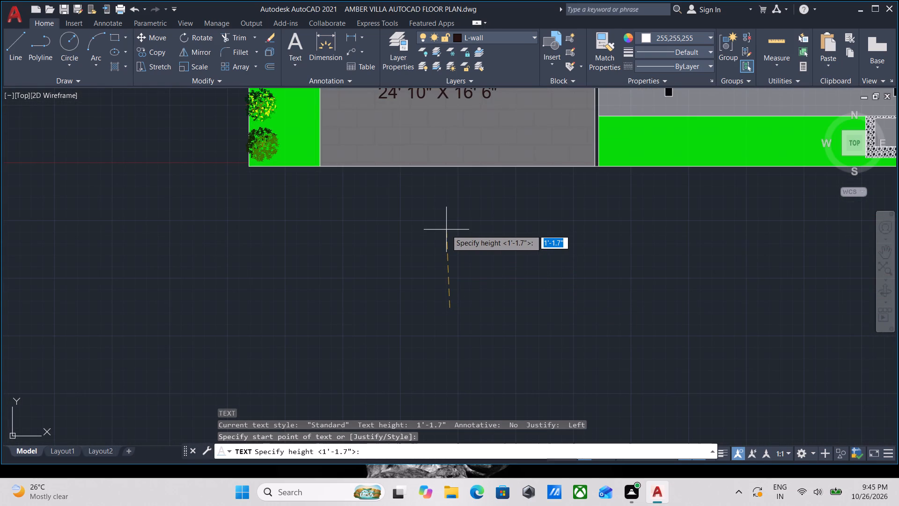
key(F8)
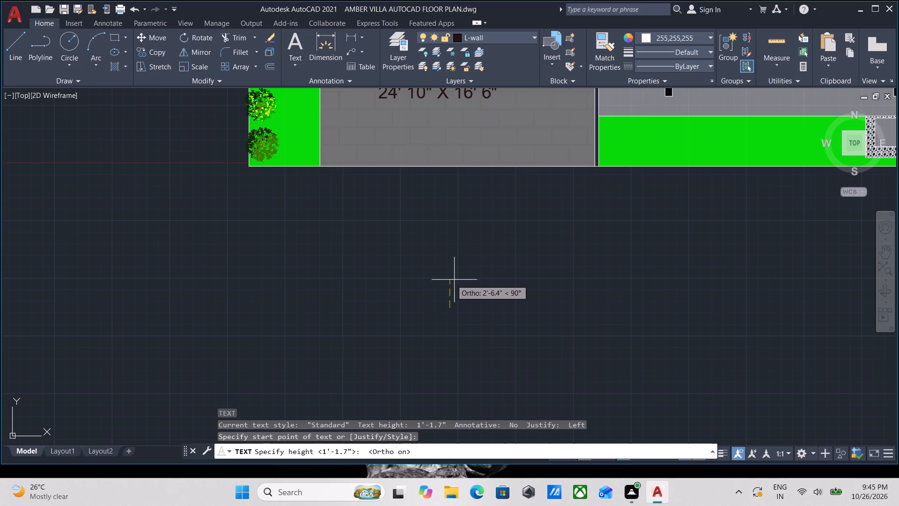
click(455, 282)
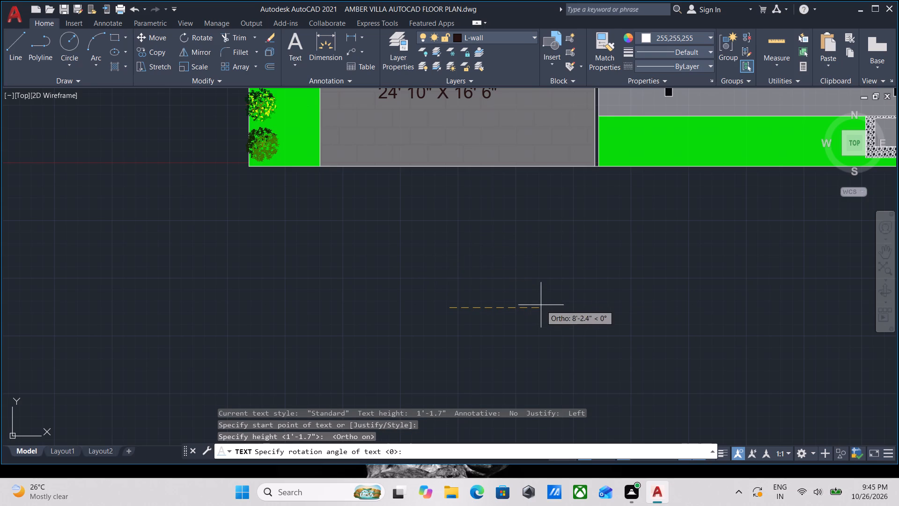
click(508, 303)
scroll(538, 281, down, 2)
middle_drag(534, 286, 494, 342)
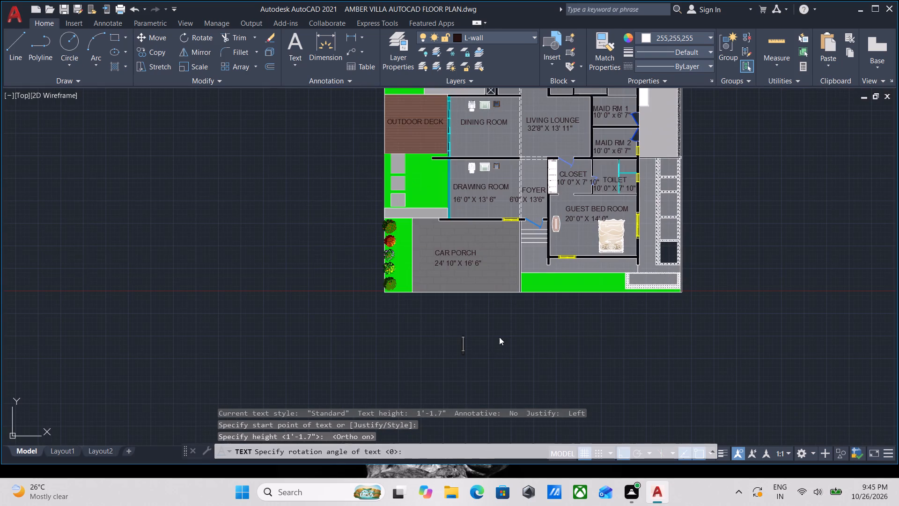
text(DT)
key(BackSpace)
key(BackSpace)
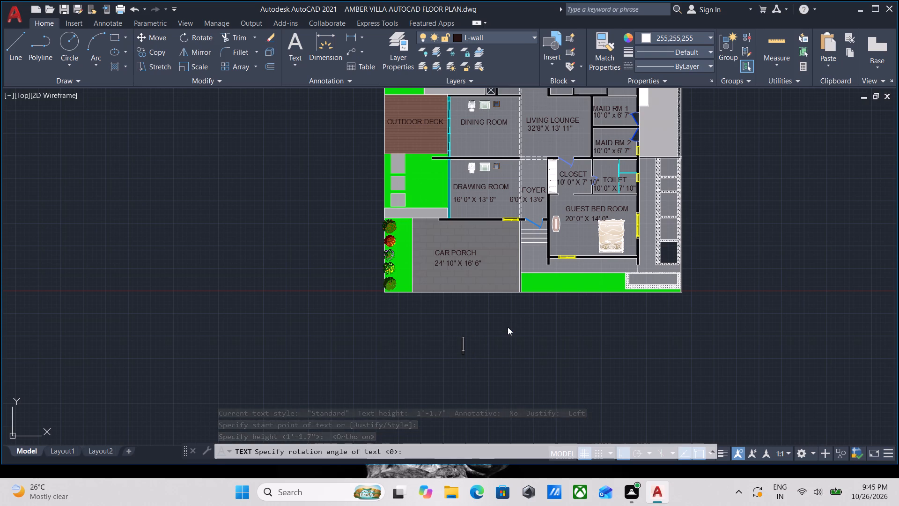
text(GROUND)
key(space)
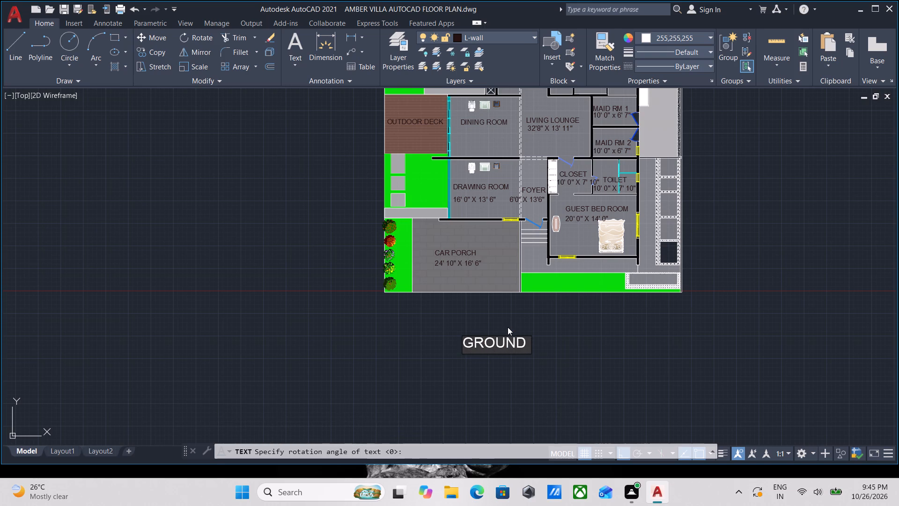
text(FLOOR)
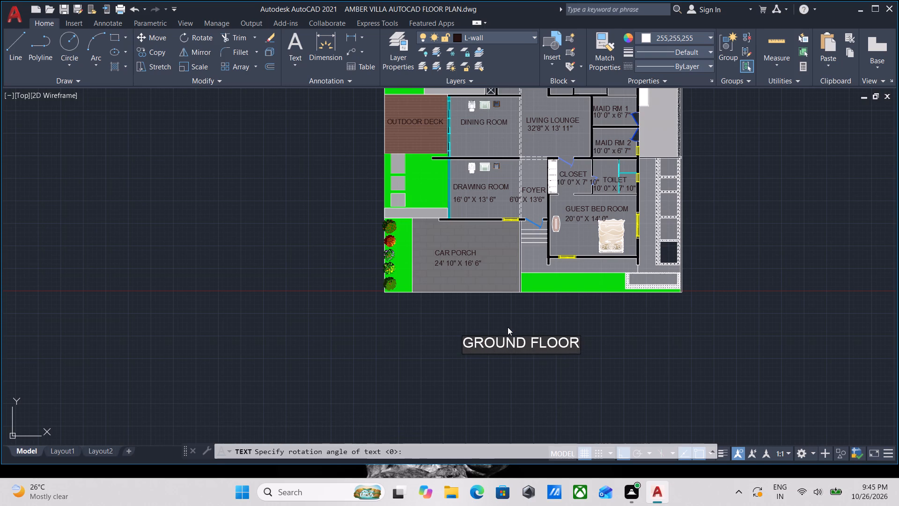
key(Return)
key(Return)
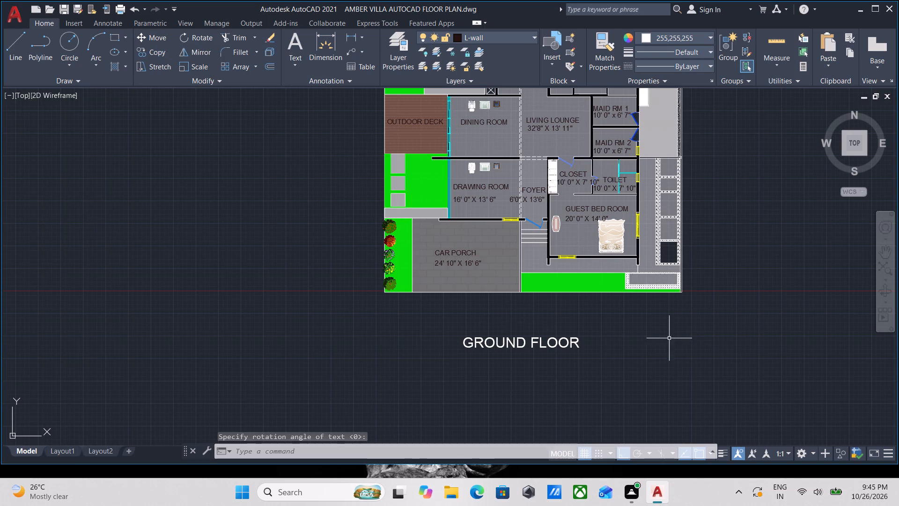
Copy the GROUND FLOOR title to below each of the two plans farther east.
scroll(680, 340, down, 1)
middle_drag(663, 335, 581, 329)
scroll(578, 328, up, 3)
click(455, 370)
click(324, 301)
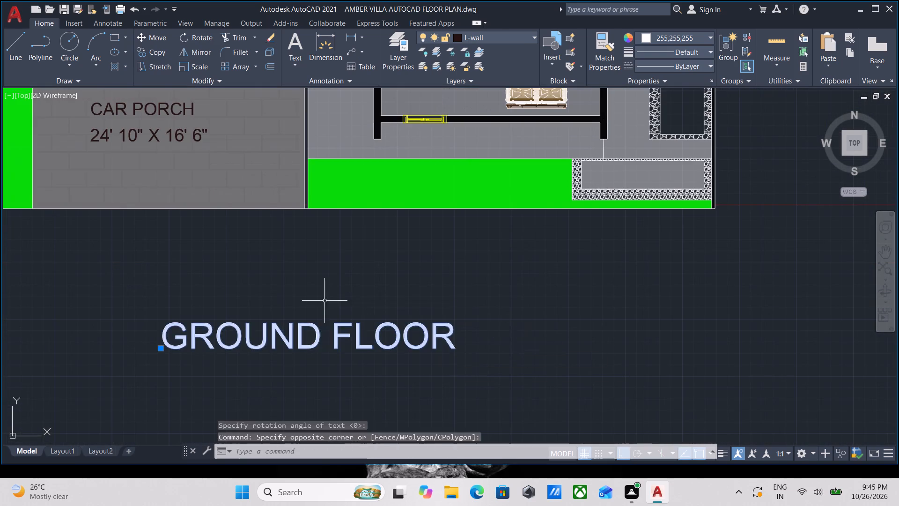
middle_drag(376, 301, 441, 316)
text(CO)
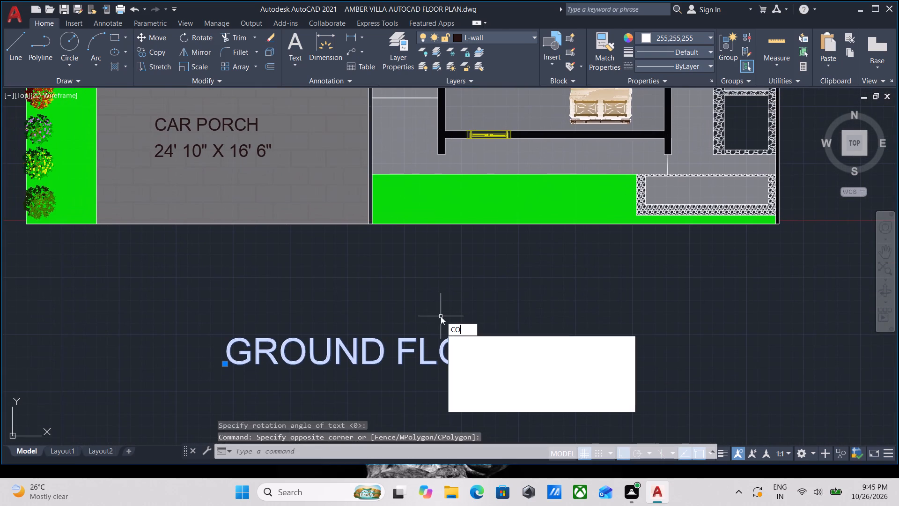
key(Return)
click(240, 358)
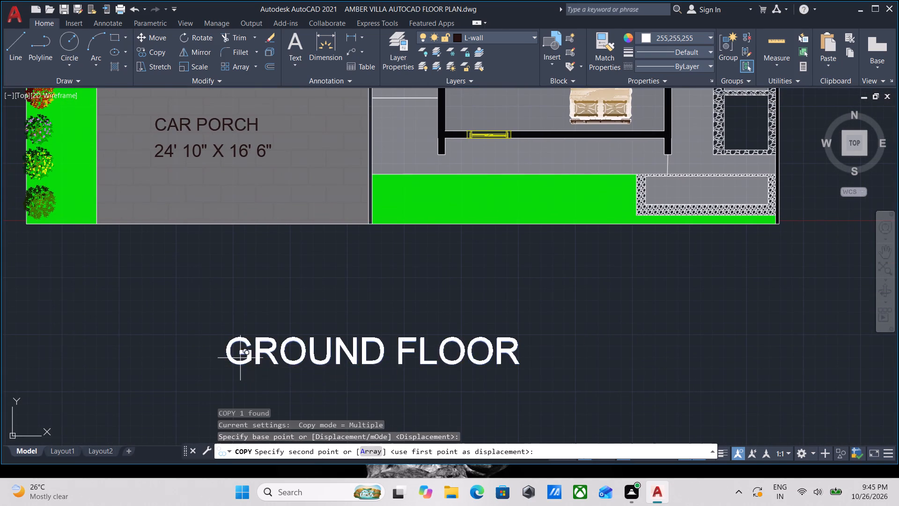
middle_drag(684, 312, 358, 279)
key(F8)
scroll(405, 259, down, 1)
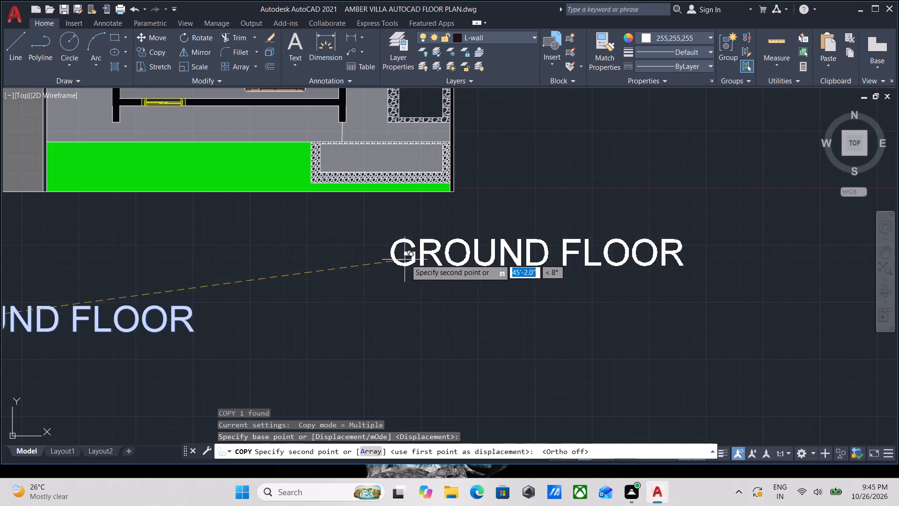
scroll(405, 259, down, 2)
middle_drag(405, 259, 220, 258)
scroll(517, 260, down, 1)
scroll(519, 250, up, 1)
scroll(653, 252, up, 1)
middle_drag(641, 236, 630, 235)
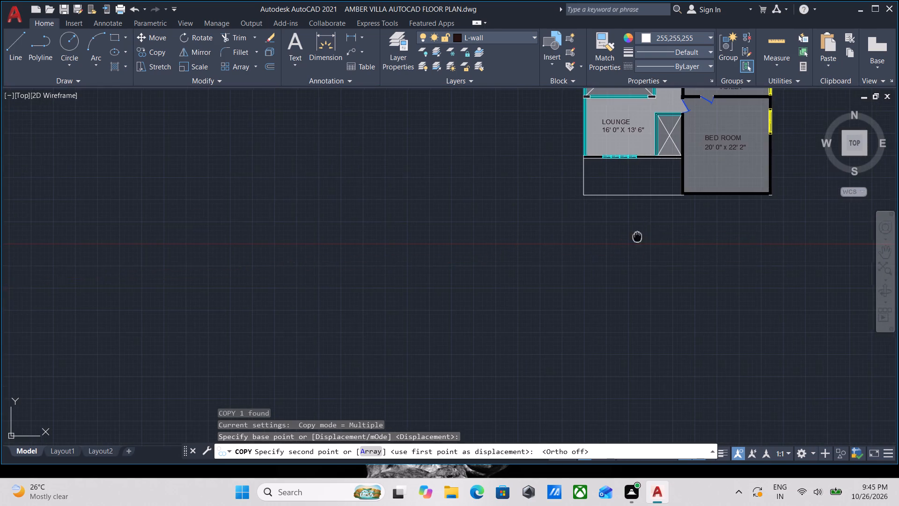
middle_drag(630, 235, 590, 233)
scroll(590, 233, up, 1)
click(582, 215)
middle_drag(738, 229, 380, 201)
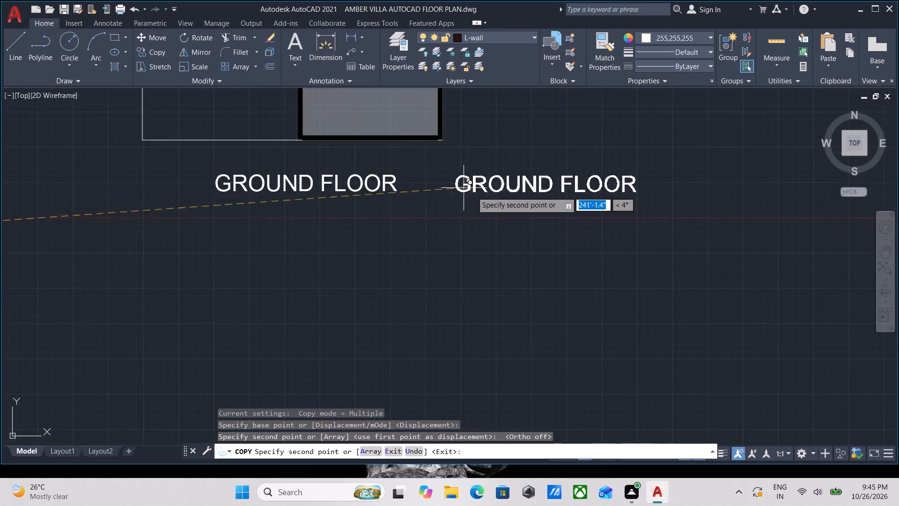
scroll(472, 192, down, 1)
middle_drag(450, 191, 258, 191)
click(615, 241)
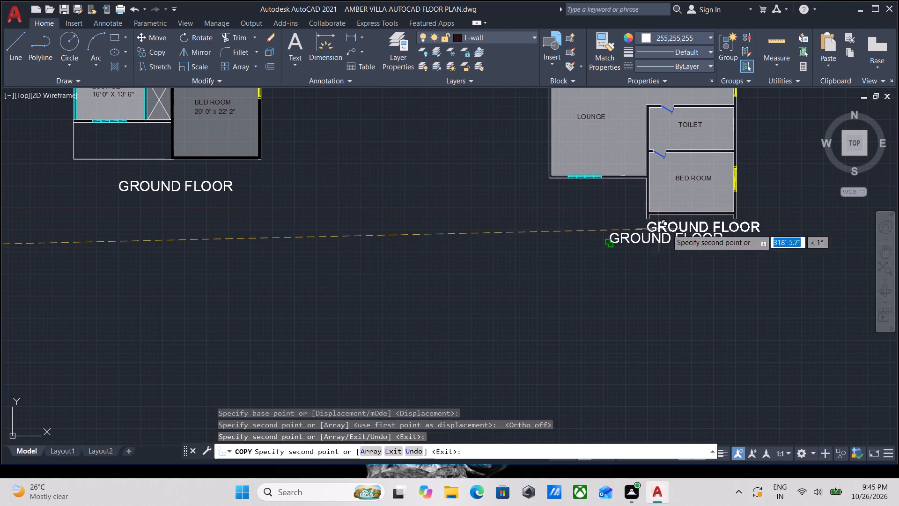
key(Escape)
Change the title copied below the middle plan to FIRST FLOOR.
middle_drag(213, 177, 383, 234)
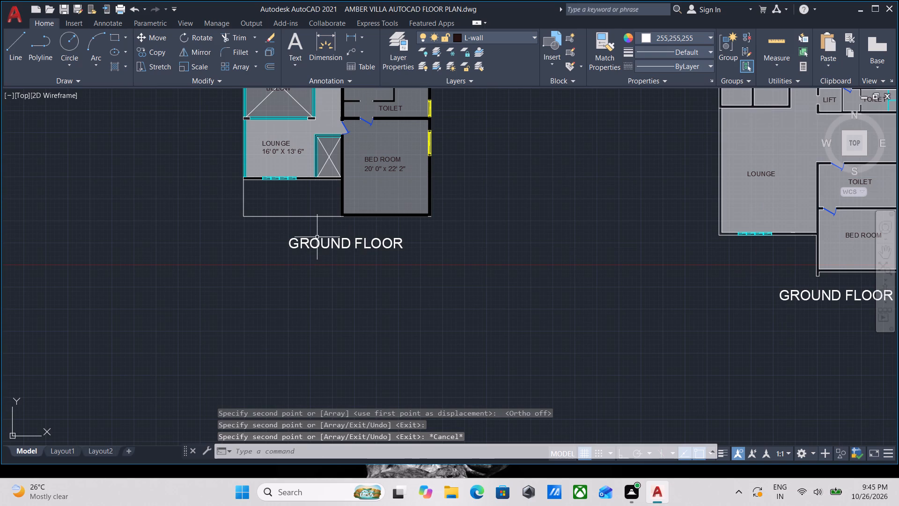
double_click(315, 245)
double_click(298, 246)
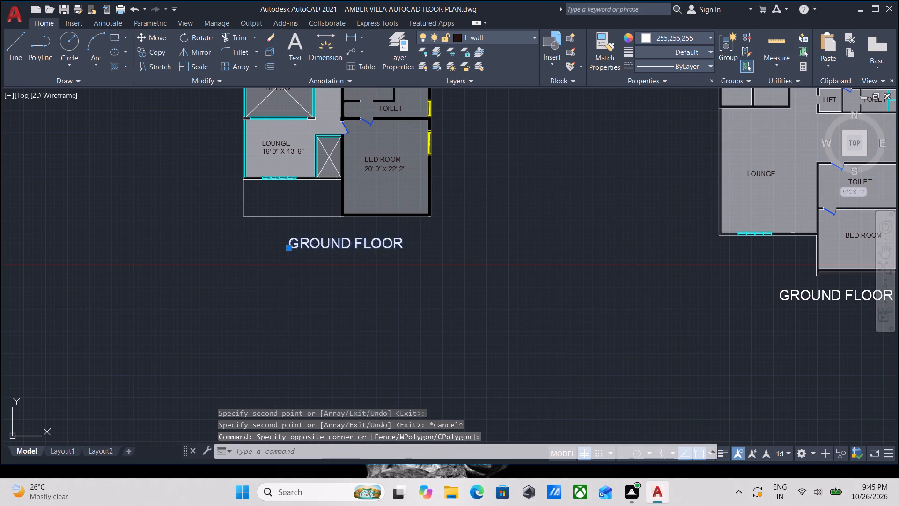
text(FIR)
text(ST)
key(space)
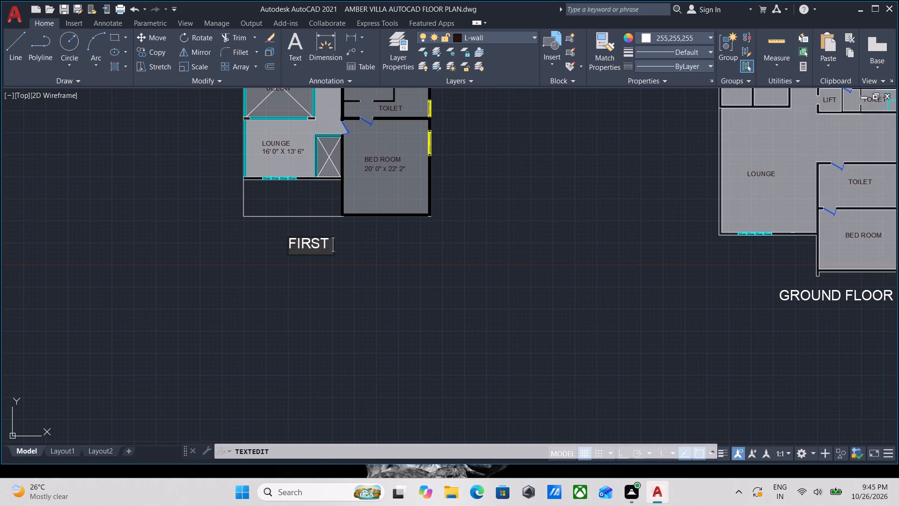
text(FLO)
key(o)
key(r)
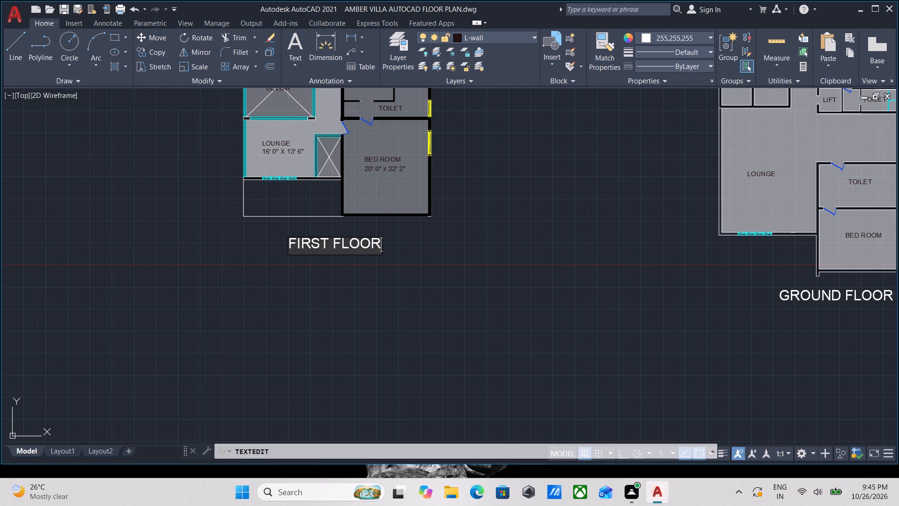
key(Return)
key(Return)
Change the title copied below the easternmost plan to SECOND FLOOR.
scroll(340, 244, down, 2)
middle_drag(340, 244, 290, 232)
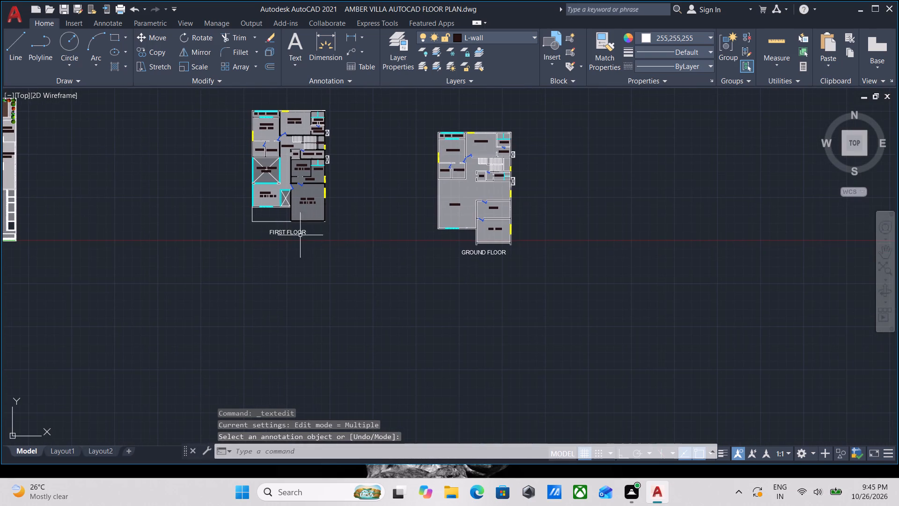
scroll(514, 258, up, 3)
scroll(340, 231, down, 1)
middle_drag(341, 232, 375, 248)
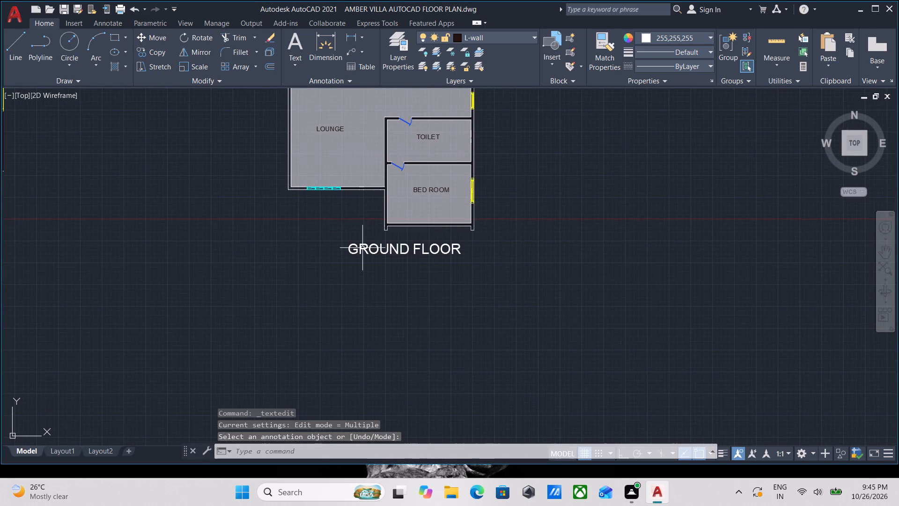
double_click(362, 249)
text(SEV)
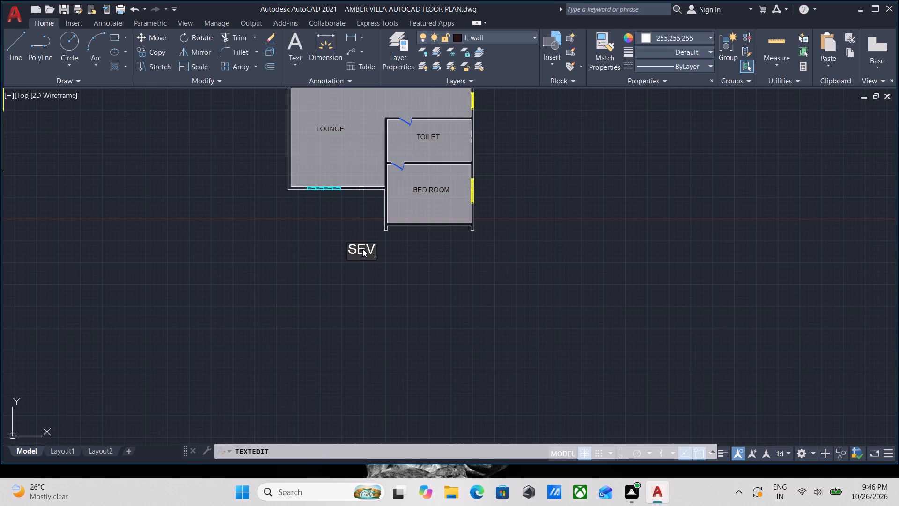
key(BackSpace)
text(COND FLOOR)
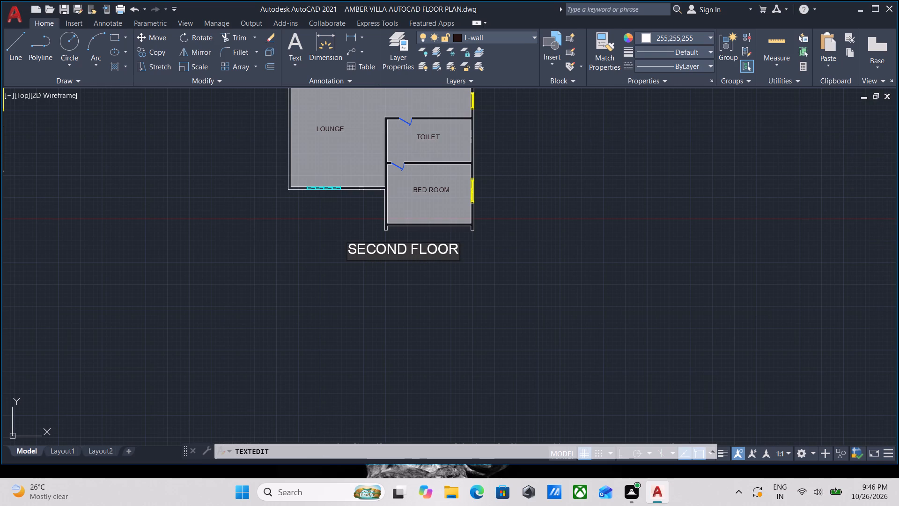
key(Return)
key(Return)
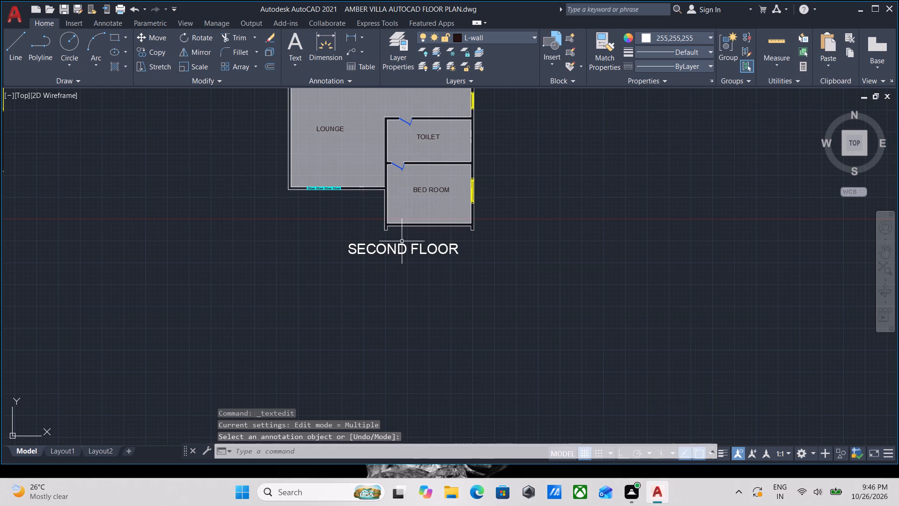
Move the SECOND FLOOR title straight up so it sits closer below the bed room of its plan.
scroll(403, 243, down, 1)
middle_drag(403, 243, 518, 298)
scroll(514, 314, up, 2)
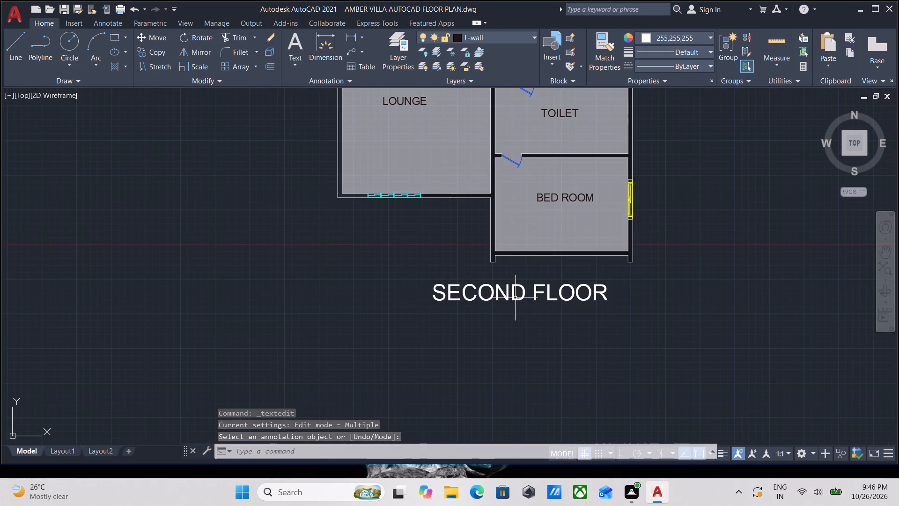
drag(511, 313, 497, 309)
click(453, 279)
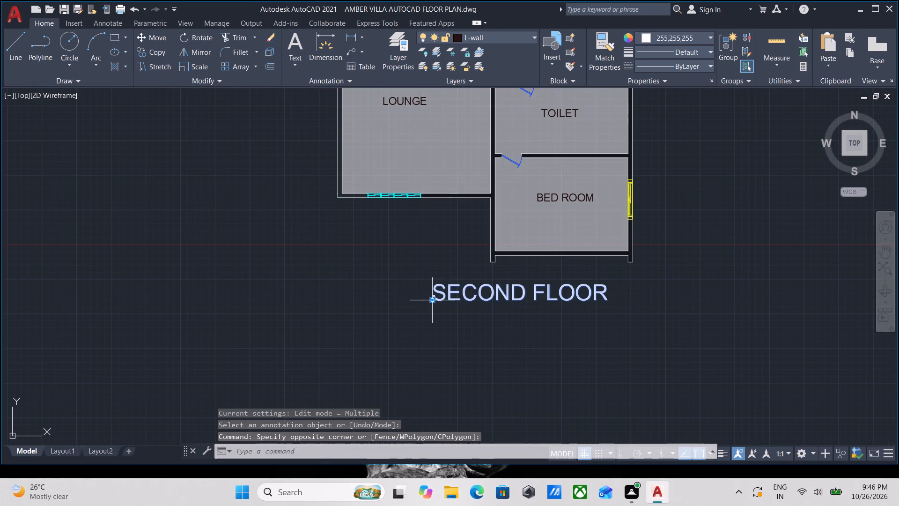
click(432, 300)
click(432, 288)
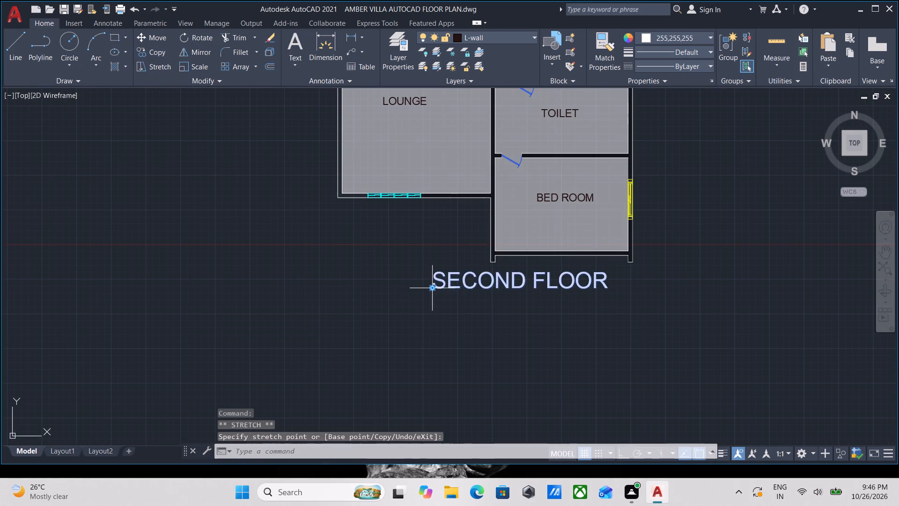
scroll(433, 289, down, 1)
middle_drag(435, 294, 493, 364)
scroll(238, 334, down, 1)
middle_drag(228, 324, 258, 332)
key(Escape)
Erase the two outline lines enclosing the empty area south of the lounge on the first floor plan.
scroll(251, 320, down, 1)
middle_drag(251, 320, 464, 303)
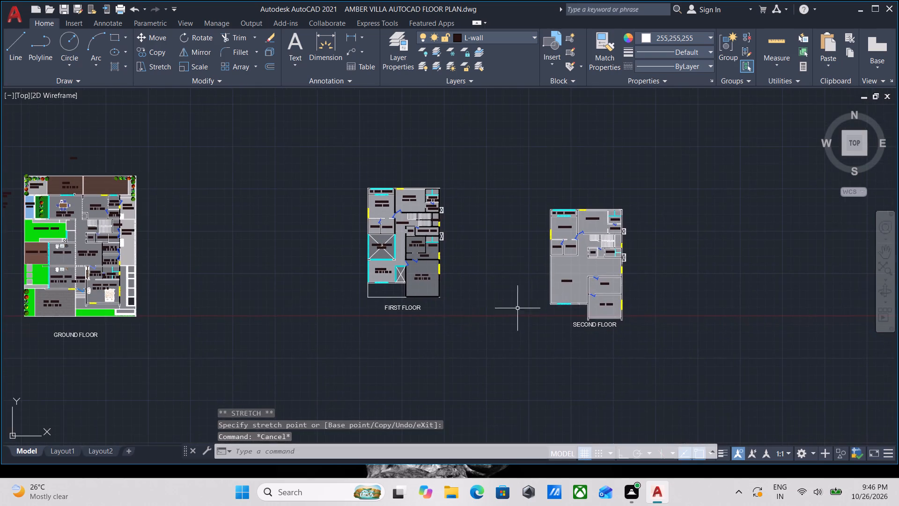
scroll(430, 309, up, 3)
scroll(255, 263, up, 2)
click(242, 247)
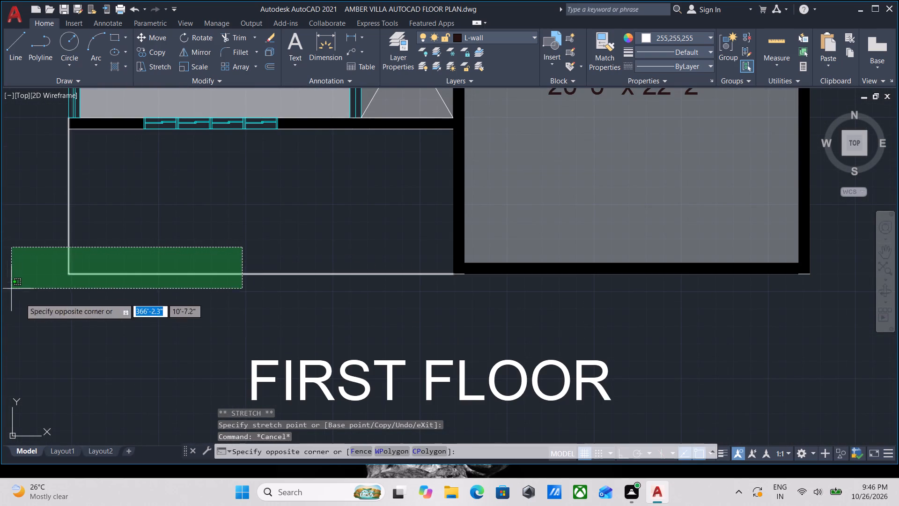
click(68, 312)
middle_drag(81, 279, 269, 273)
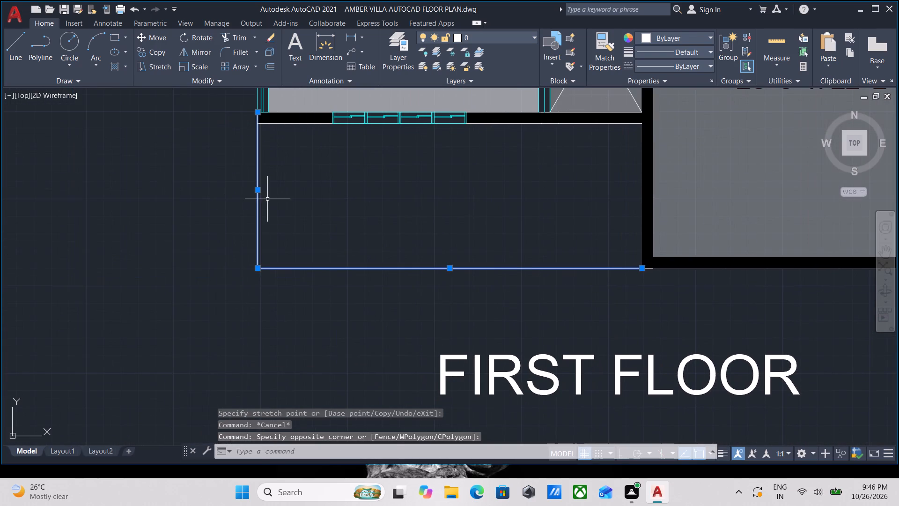
right_click(267, 199)
click(319, 266)
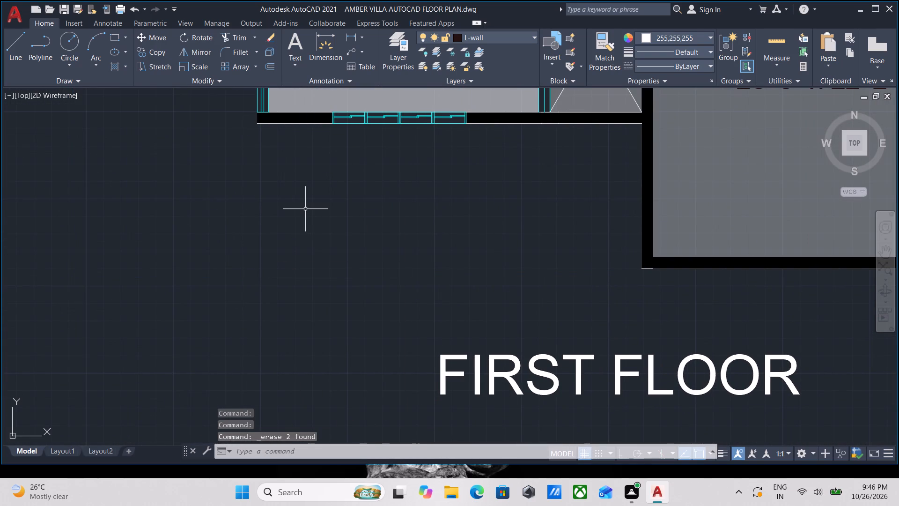
Draw a short vertical line closing the west end of the lounge's south wall on the first floor plan.
middle_drag(305, 212, 339, 300)
key(l)
key(Return)
scroll(317, 257, up, 1)
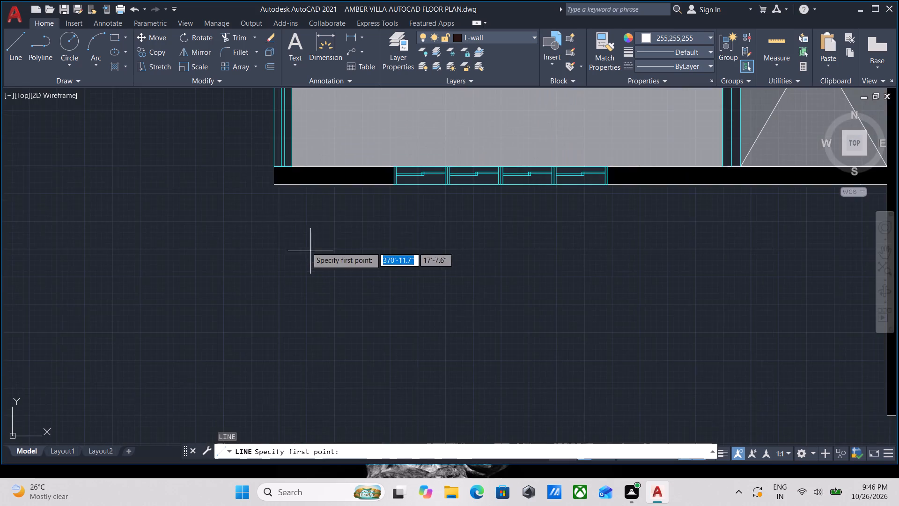
scroll(272, 183, up, 3)
click(272, 183)
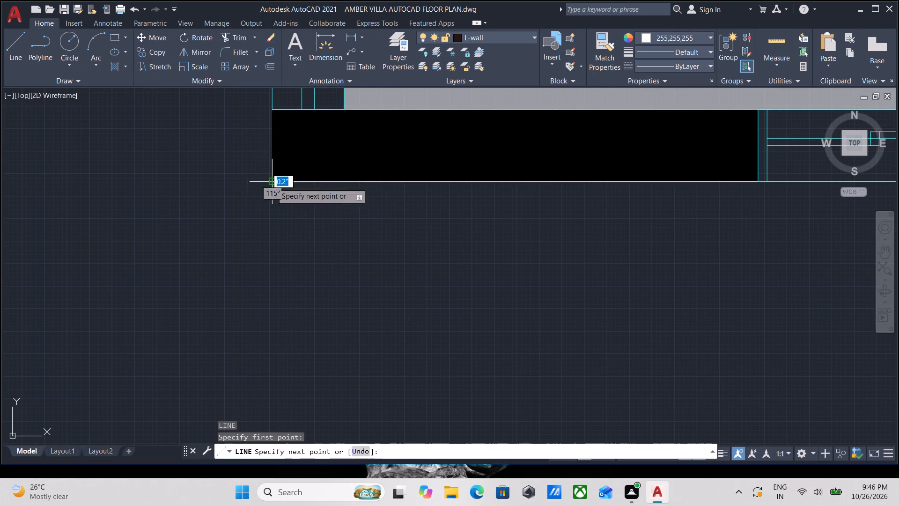
click(269, 112)
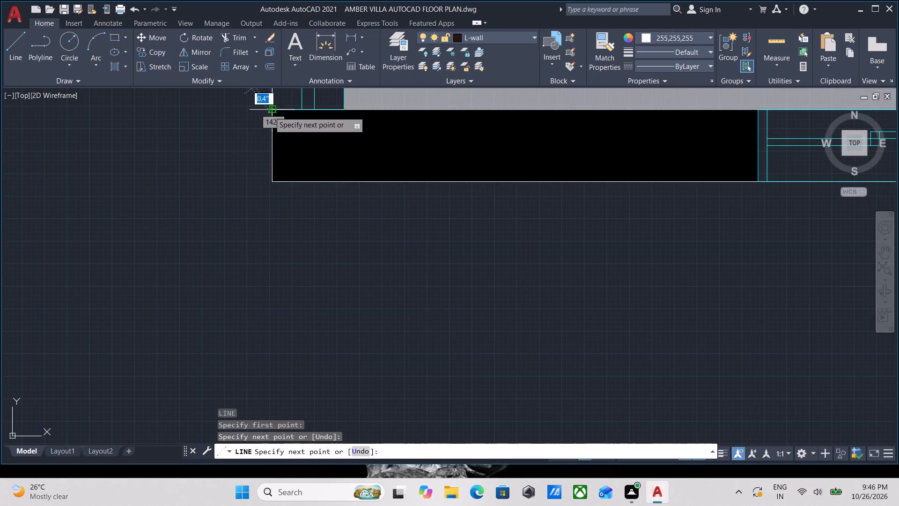
key(Escape)
Examine the first floor plan's south side and the overall arrangement of the three titled floor plans.
scroll(269, 114, down, 3)
scroll(454, 215, down, 2)
middle_drag(449, 216, 162, 221)
middle_drag(778, 297, 714, 287)
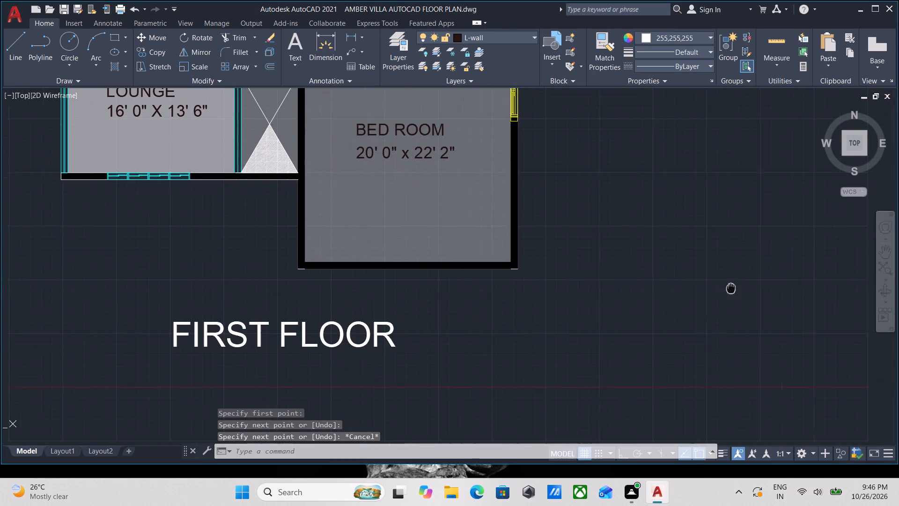
middle_drag(714, 287, 619, 293)
scroll(478, 281, up, 2)
scroll(475, 281, down, 3)
scroll(610, 283, down, 1)
middle_drag(610, 283, 508, 340)
scroll(648, 313, down, 2)
middle_drag(648, 313, 836, 333)
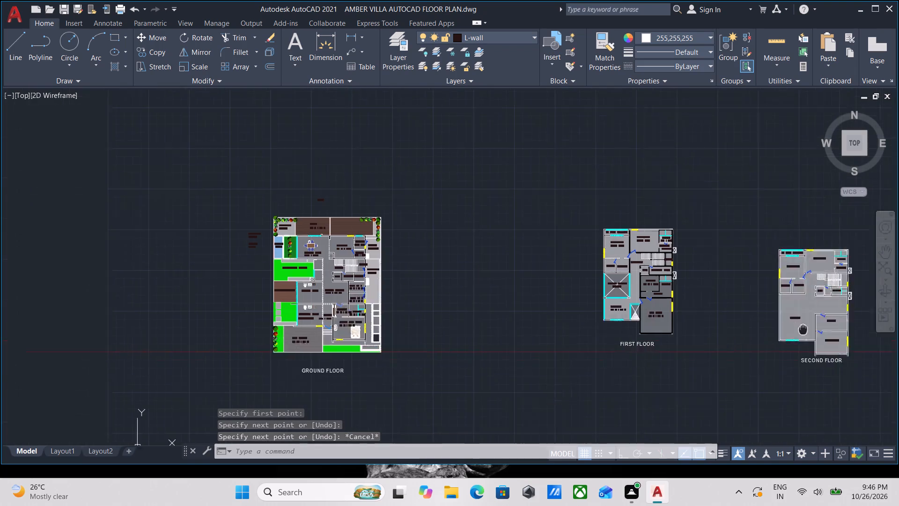
middle_drag(836, 333, 859, 336)
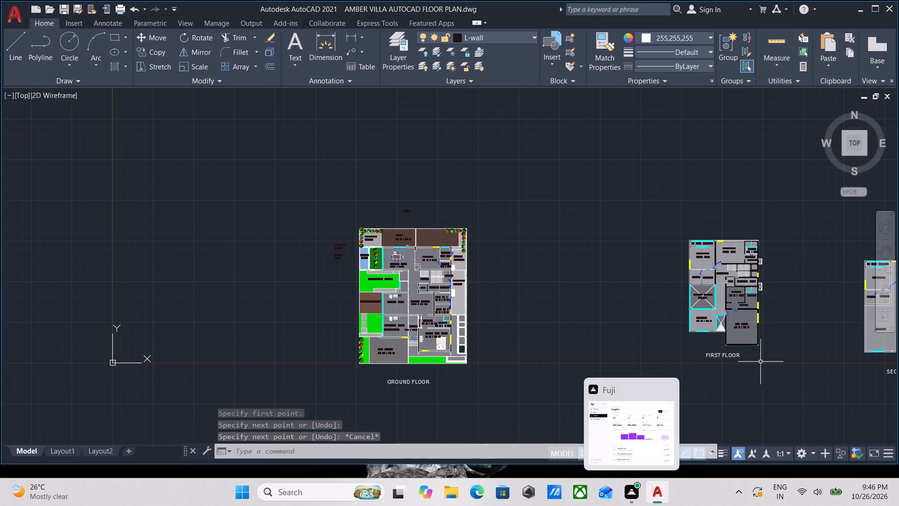
scroll(616, 338, down, 1)
middle_drag(612, 335, 576, 291)
scroll(483, 312, up, 2)
middle_drag(600, 311, 604, 394)
scroll(734, 379, down, 1)
middle_drag(722, 375, 593, 356)
middle_drag(756, 350, 618, 312)
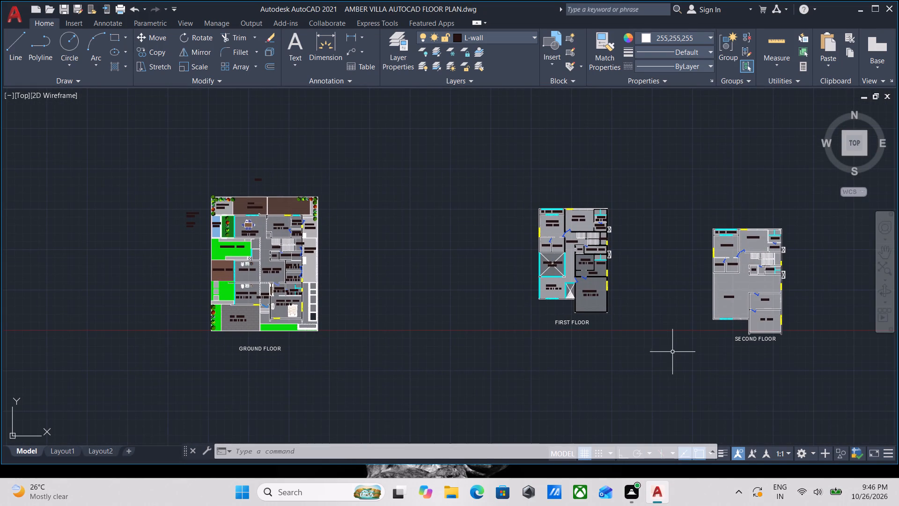
Turn on clean screen mode and take a rectangular screen snip of the whole ground floor plan with its title.
scroll(579, 343, up, 1)
middle_drag(382, 334, 891, 443)
middle_drag(789, 396, 561, 346)
middle_drag(723, 364, 562, 335)
scroll(610, 325, up, 1)
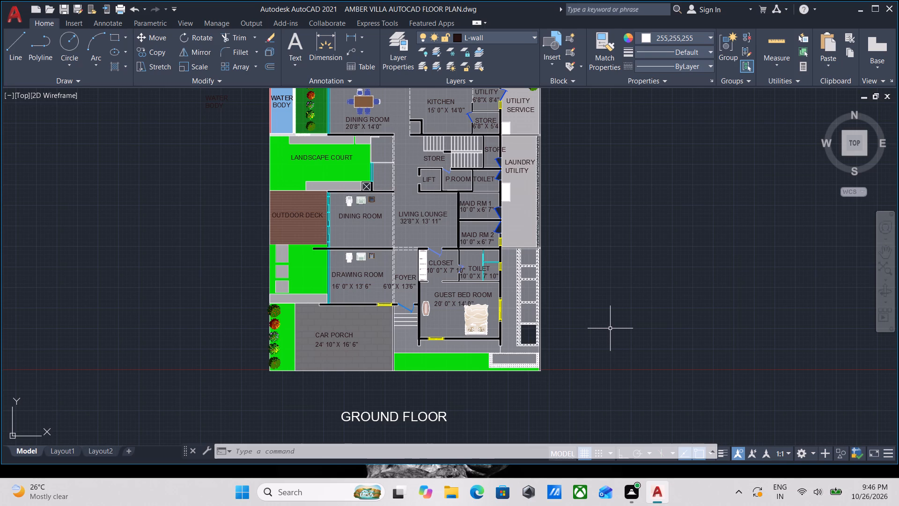
key(ctrl+0)
scroll(576, 255, down, 1)
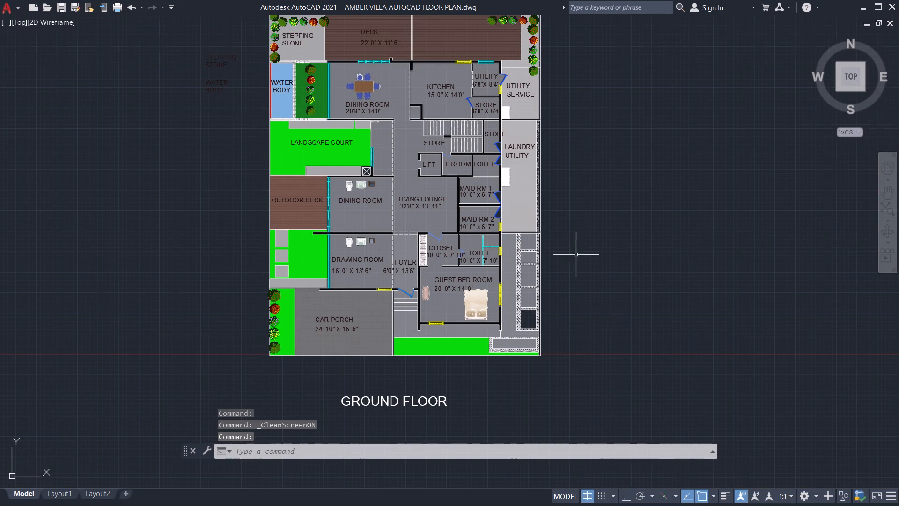
middle_drag(576, 255, 571, 282)
scroll(609, 309, up, 1)
middle_drag(609, 304, 659, 321)
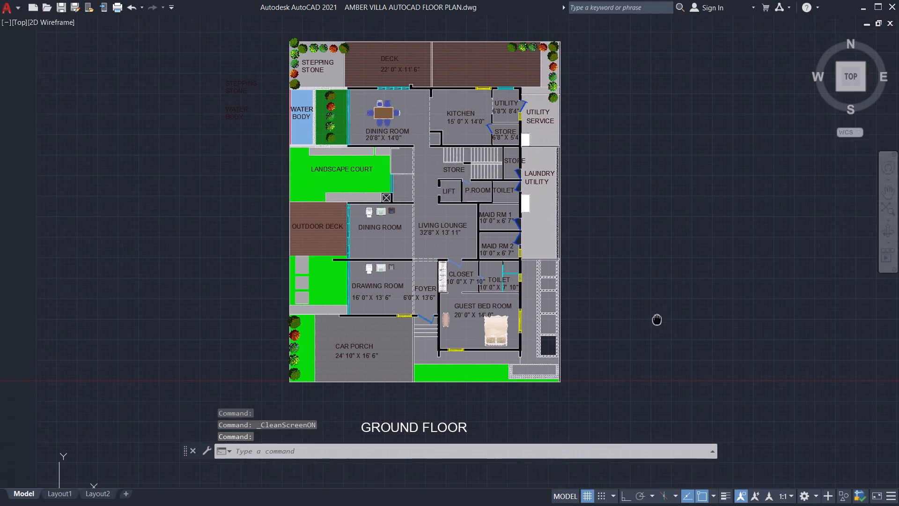
middle_drag(659, 321, 663, 325)
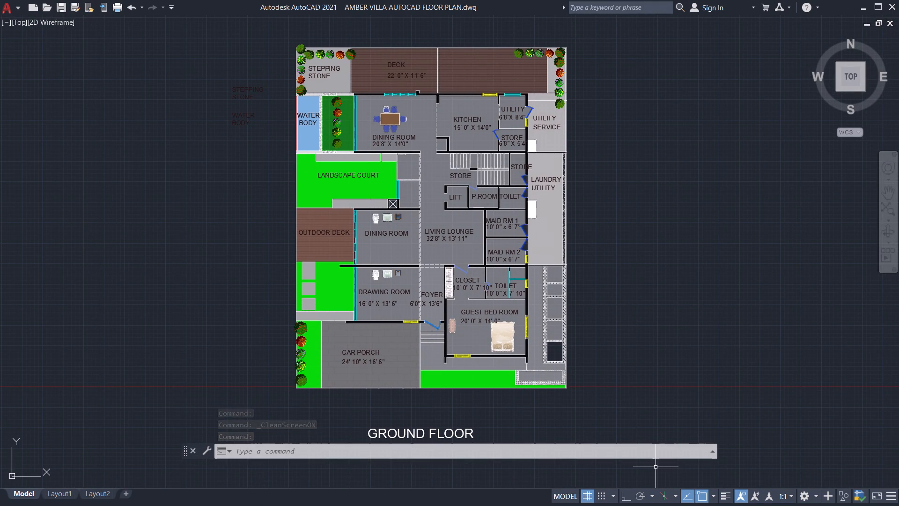
key(shift+super+s)
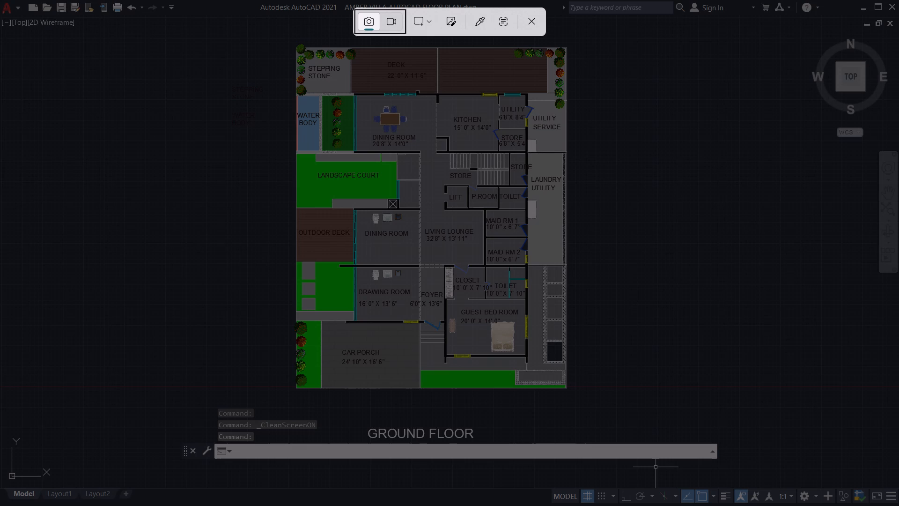
drag(250, 22, 547, 436)
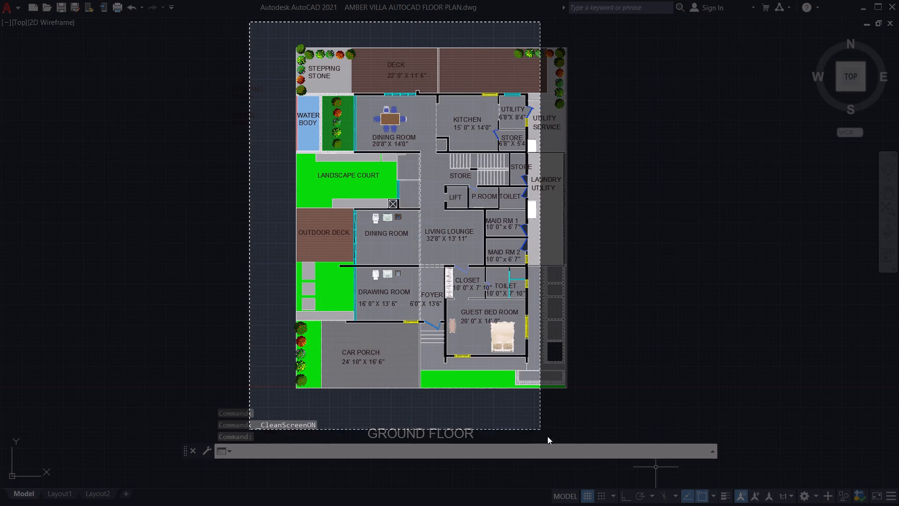
drag(547, 436, 600, 445)
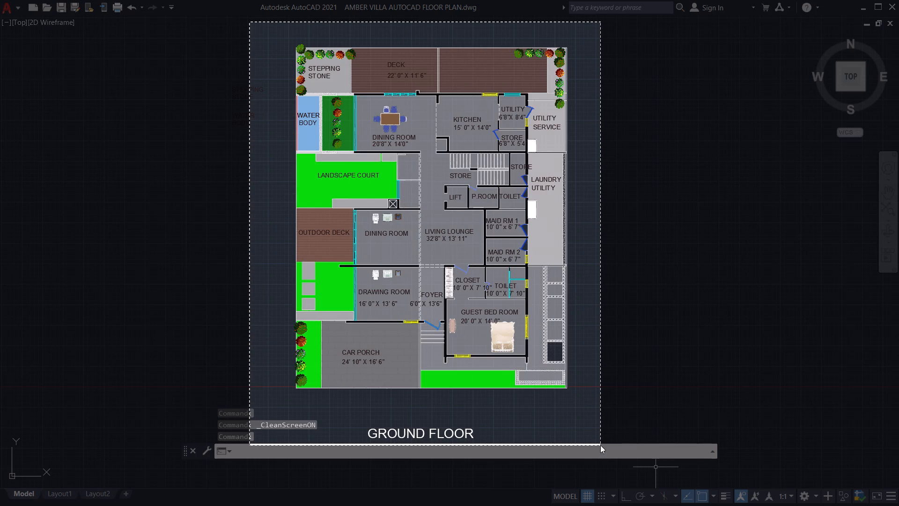
drag(600, 445, 600, 444)
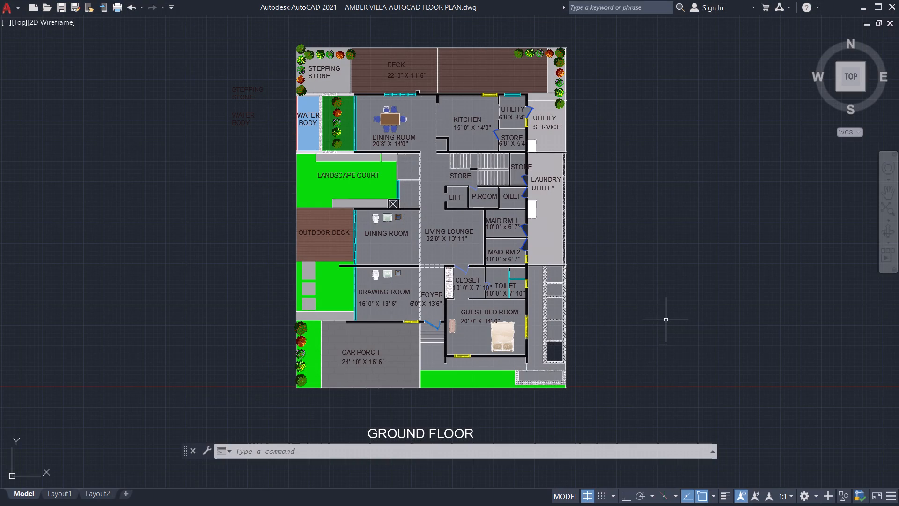
Take a rectangular screen snip of the whole first floor plan including its FIRST FLOOR title.
scroll(694, 273, down, 2)
middle_drag(700, 263, 241, 260)
scroll(437, 257, up, 2)
scroll(553, 260, up, 1)
scroll(578, 253, down, 1)
middle_drag(580, 253, 594, 264)
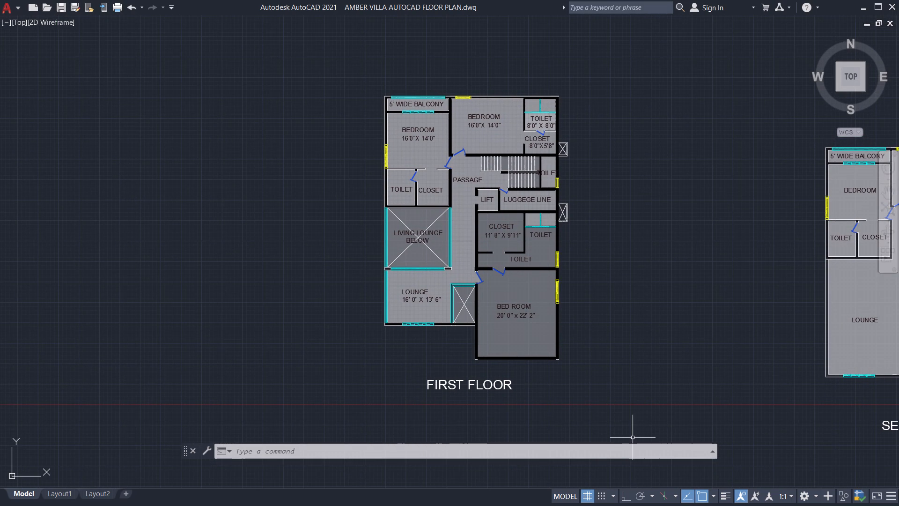
key(shift+super+s)
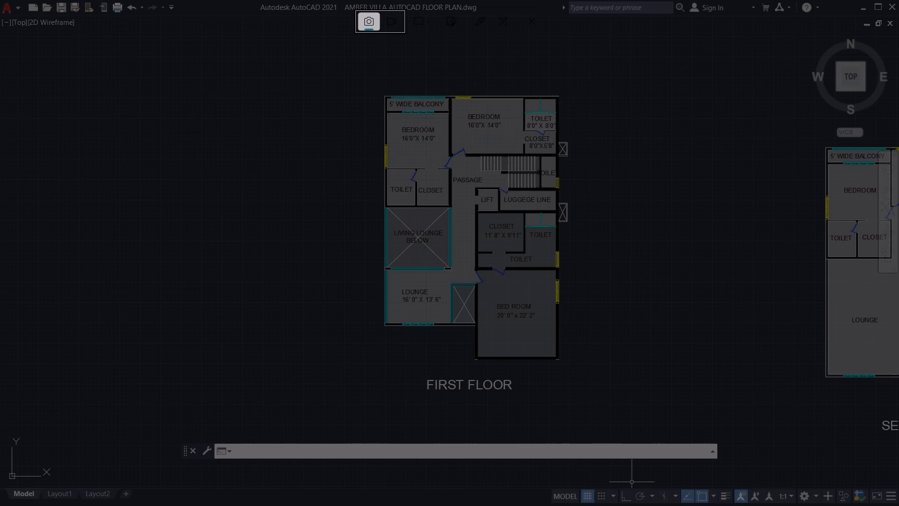
drag(345, 74, 486, 319)
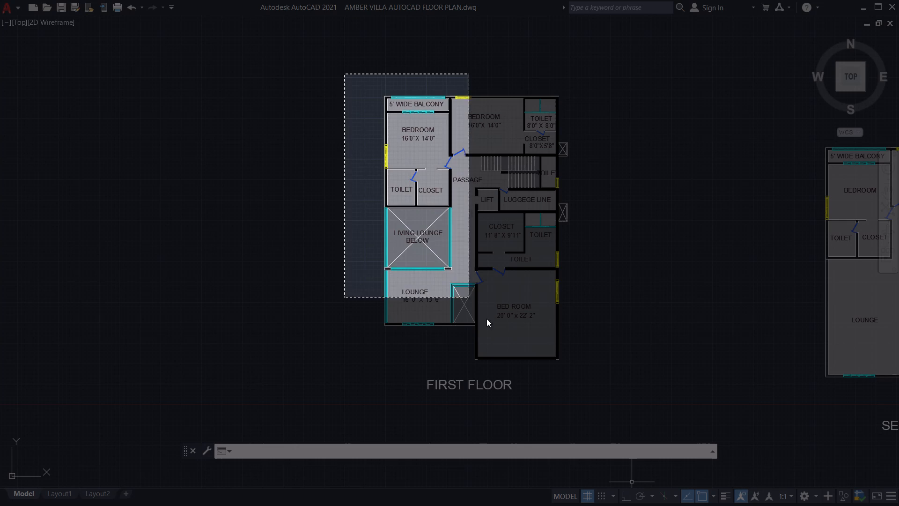
drag(486, 319, 580, 409)
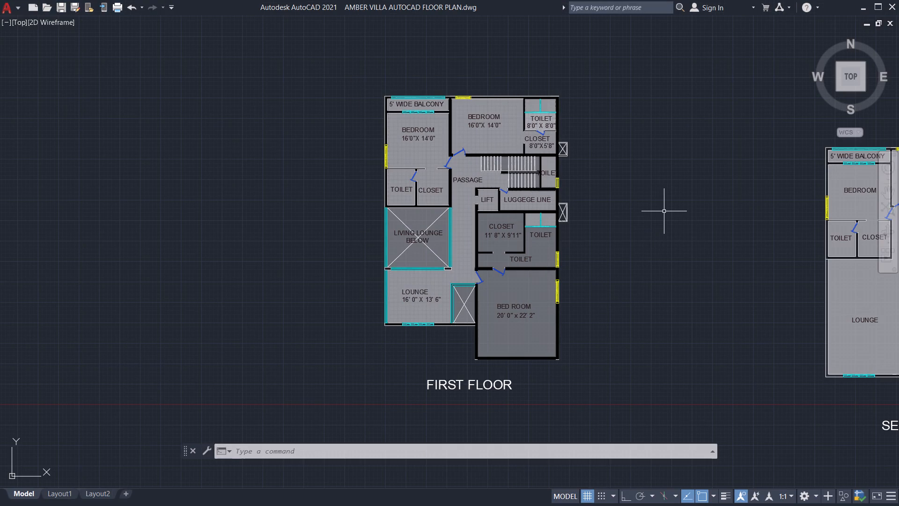
Take a rectangular screen snip of the whole second floor plan including its SECOND FLOOR title.
middle_drag(664, 211, 337, 174)
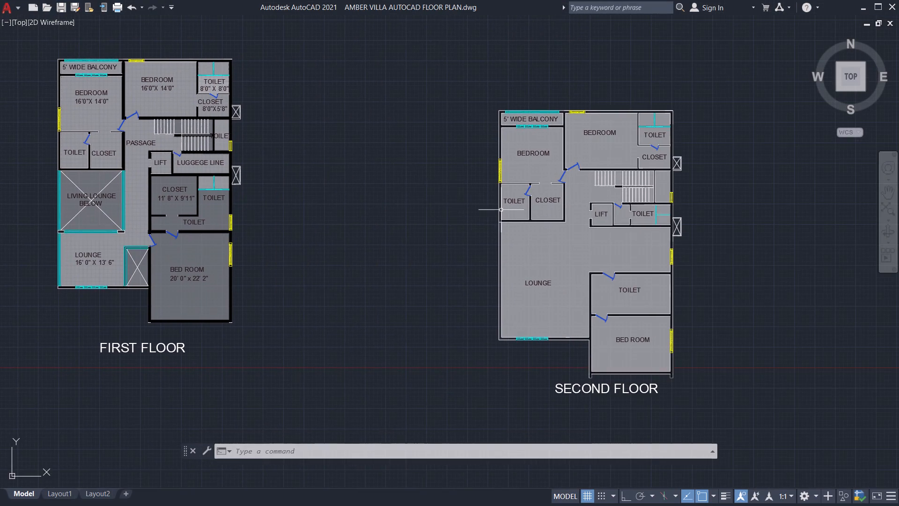
middle_drag(556, 220, 450, 201)
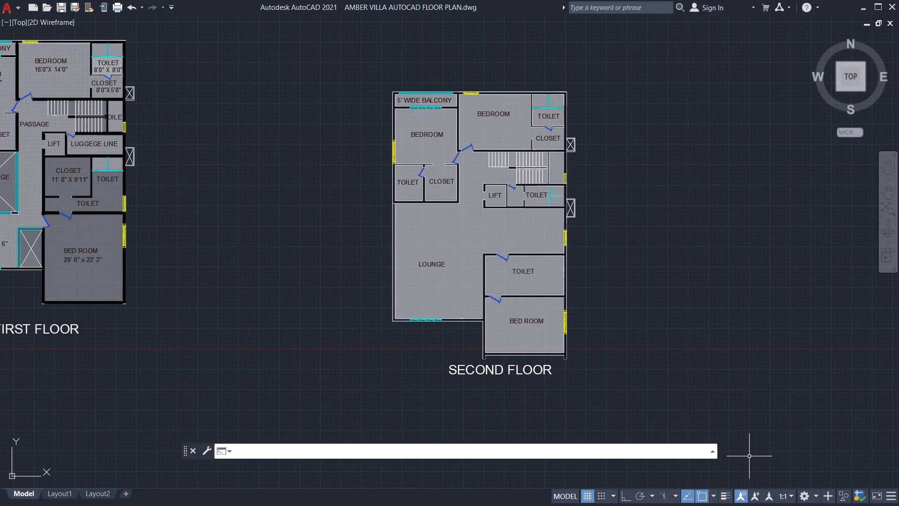
key(shift+super+s)
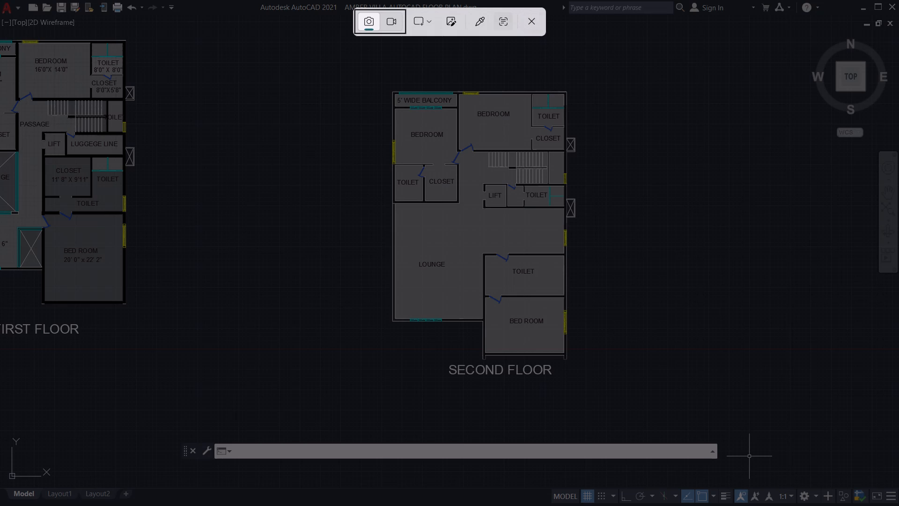
drag(342, 49, 627, 395)
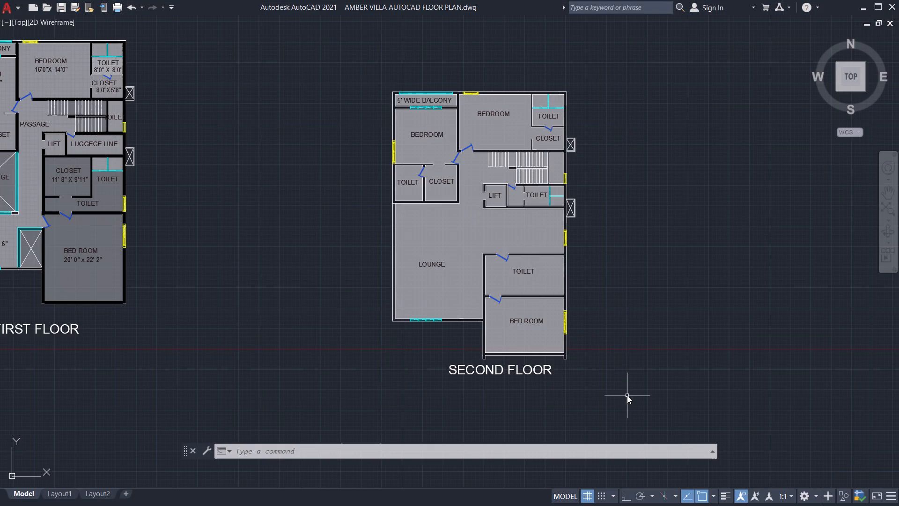
Turn off clean screen mode with all three floor plans in view.
scroll(660, 236, down, 2)
middle_drag(650, 245, 644, 301)
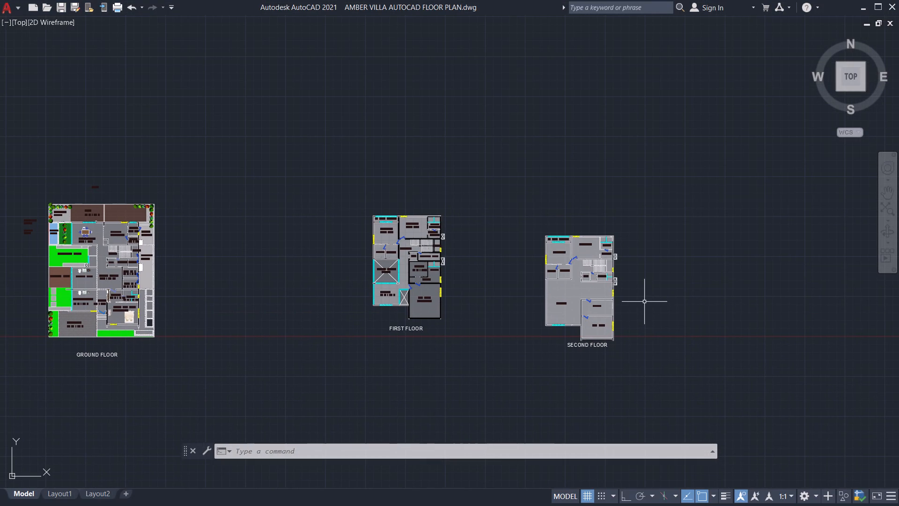
key(ctrl+0)
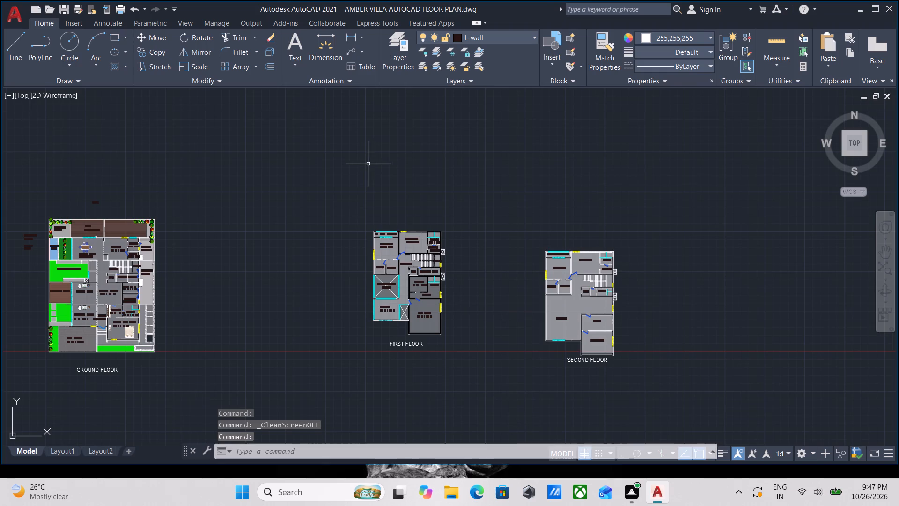
Save the Amber Villa floor plan drawing under its existing name.
scroll(368, 164, down, 2)
middle_drag(370, 166, 418, 208)
scroll(418, 208, up, 2)
scroll(422, 223, down, 1)
middle_drag(422, 224, 442, 243)
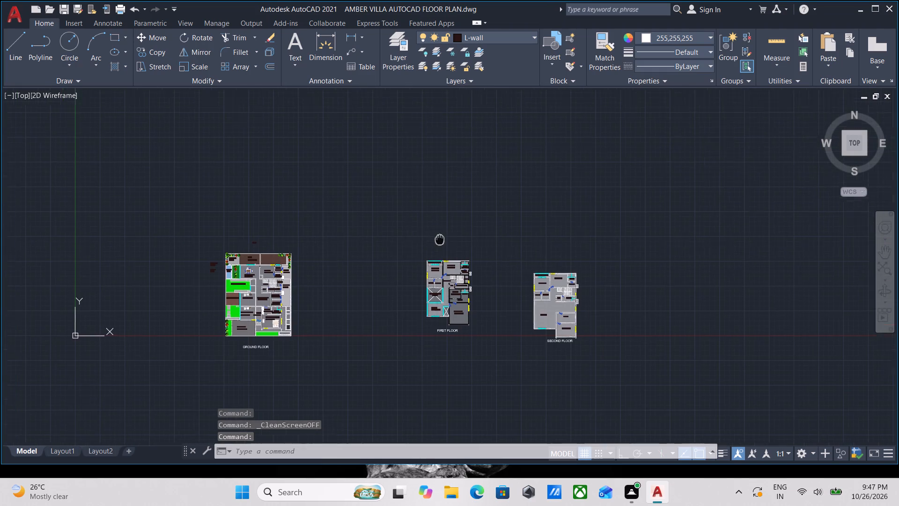
middle_drag(442, 243, 452, 254)
key(ctrl+s)
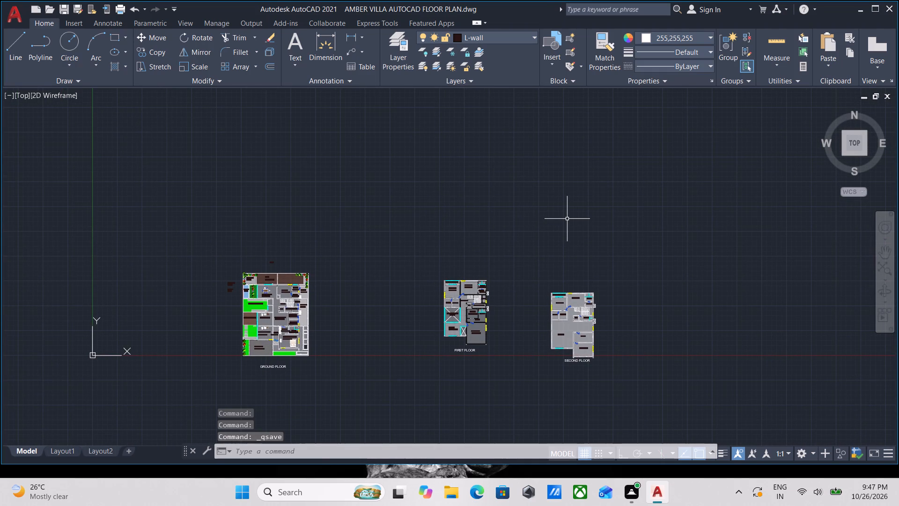
key(ctrl+s)
key(ctrl+s)
key(ctrl+s)
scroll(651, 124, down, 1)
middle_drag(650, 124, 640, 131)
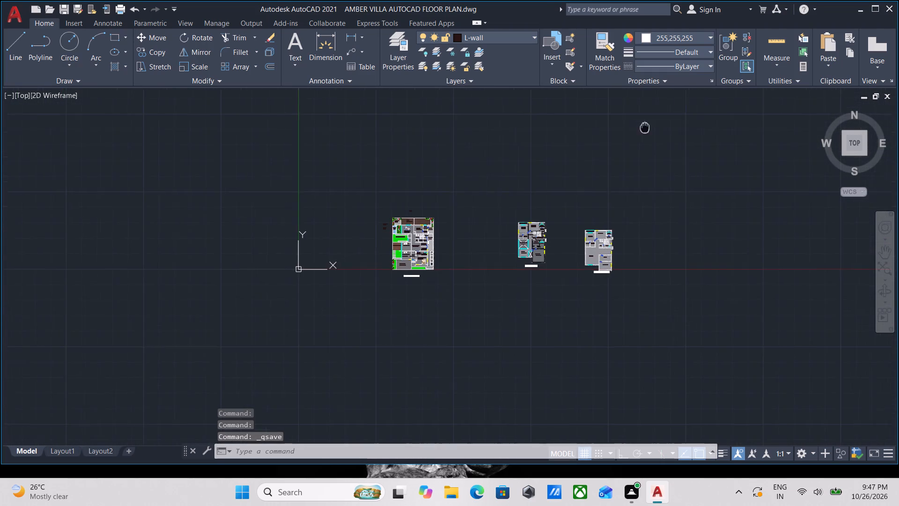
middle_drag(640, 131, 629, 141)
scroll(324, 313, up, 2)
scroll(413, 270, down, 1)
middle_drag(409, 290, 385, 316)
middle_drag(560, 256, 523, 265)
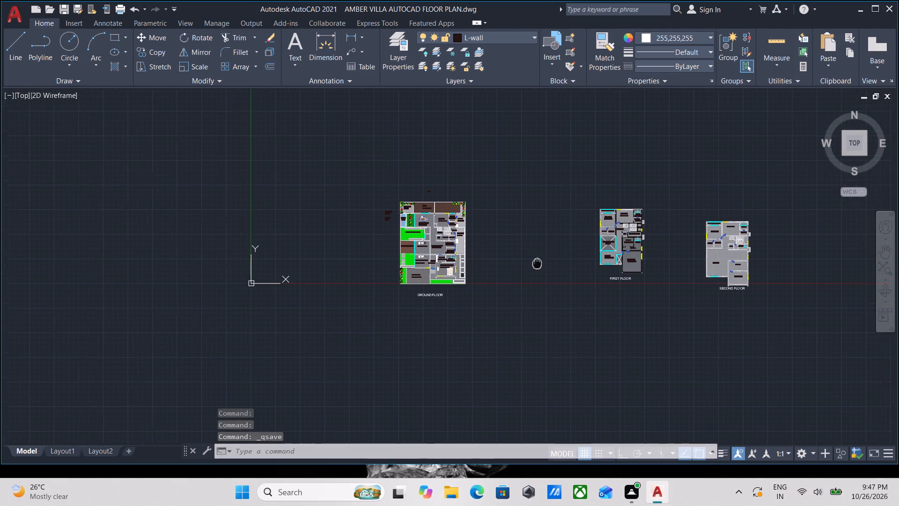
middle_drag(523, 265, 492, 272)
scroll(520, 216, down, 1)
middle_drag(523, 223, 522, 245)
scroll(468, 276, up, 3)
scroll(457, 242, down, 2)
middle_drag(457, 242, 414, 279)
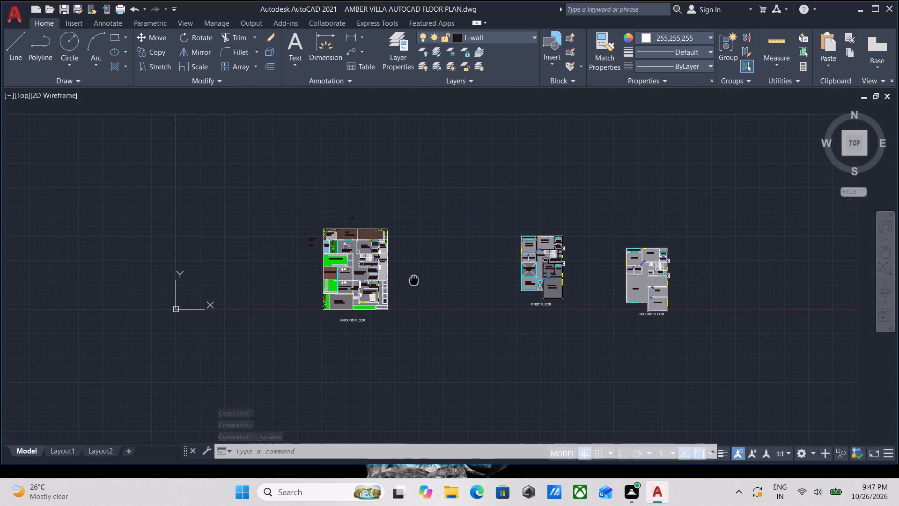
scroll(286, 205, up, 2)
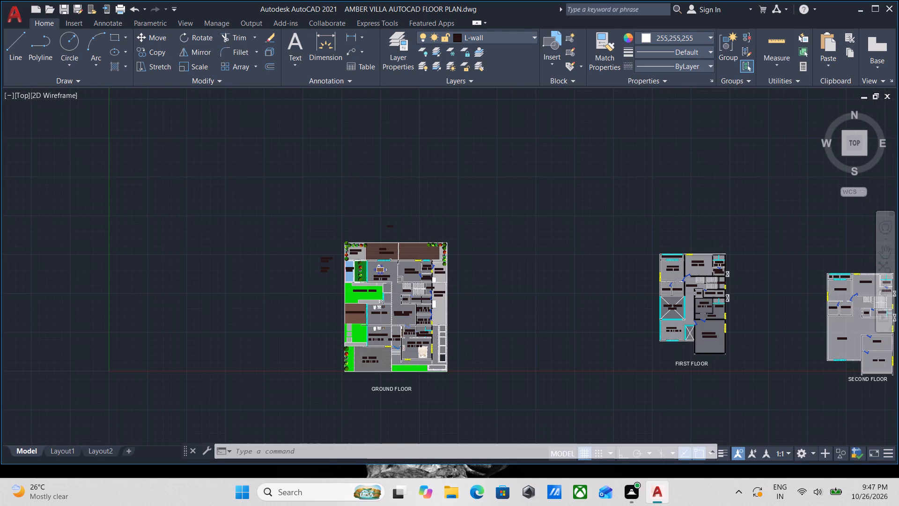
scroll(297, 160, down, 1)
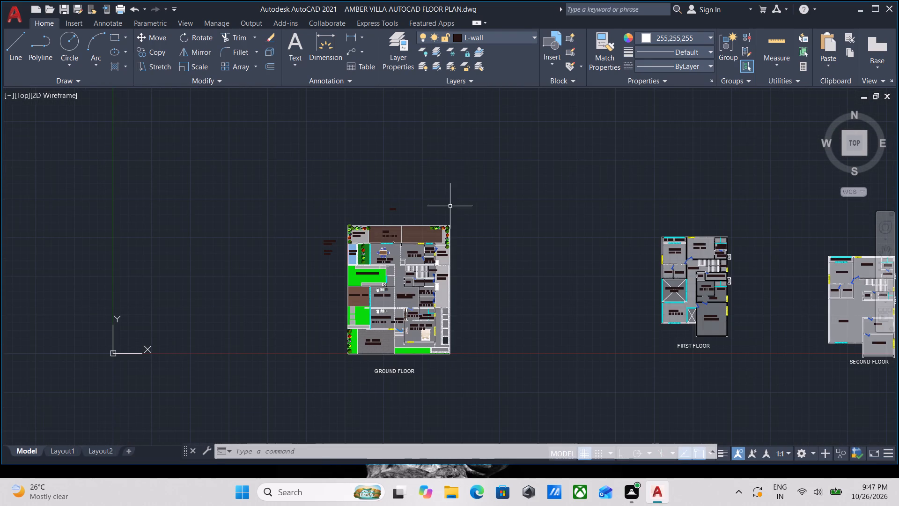
Close AutoCAD, saving the changes to the AMBER VILLA AUTOCAD FLOOR PLAN drawing.
click(892, 13)
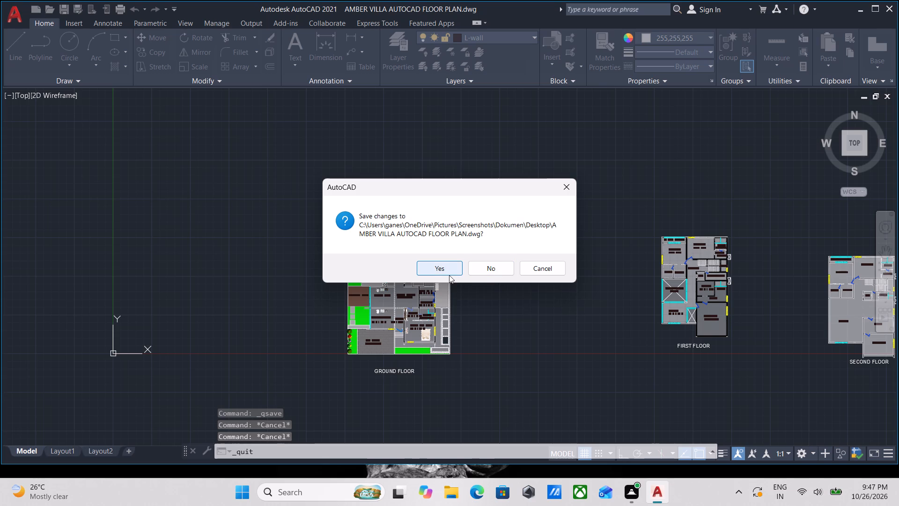
click(423, 269)
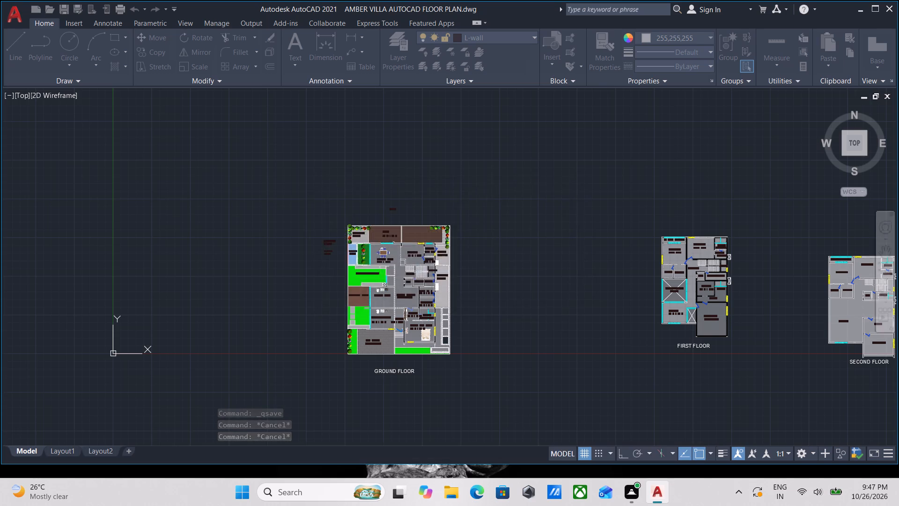